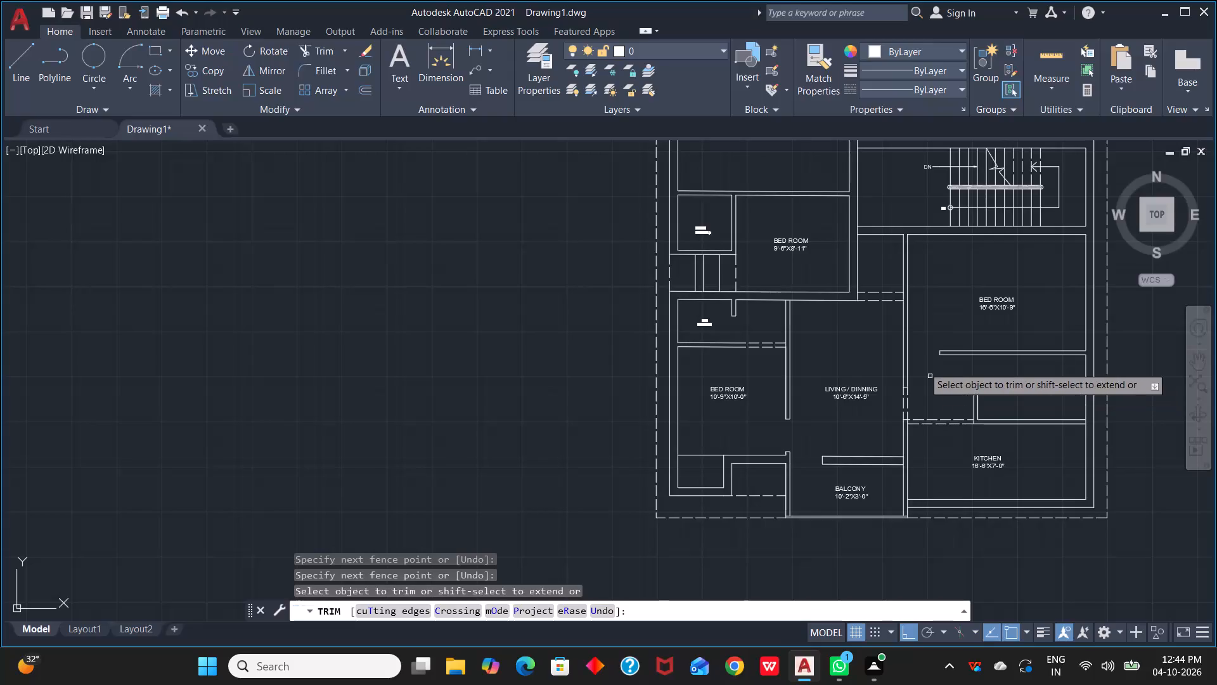
# Offset the east face of the 9'-6"X8'-11" bedroom's east wall 3' eastward across the staircase's south wall.
pyautogui.write('O')
pyautogui.press('space')
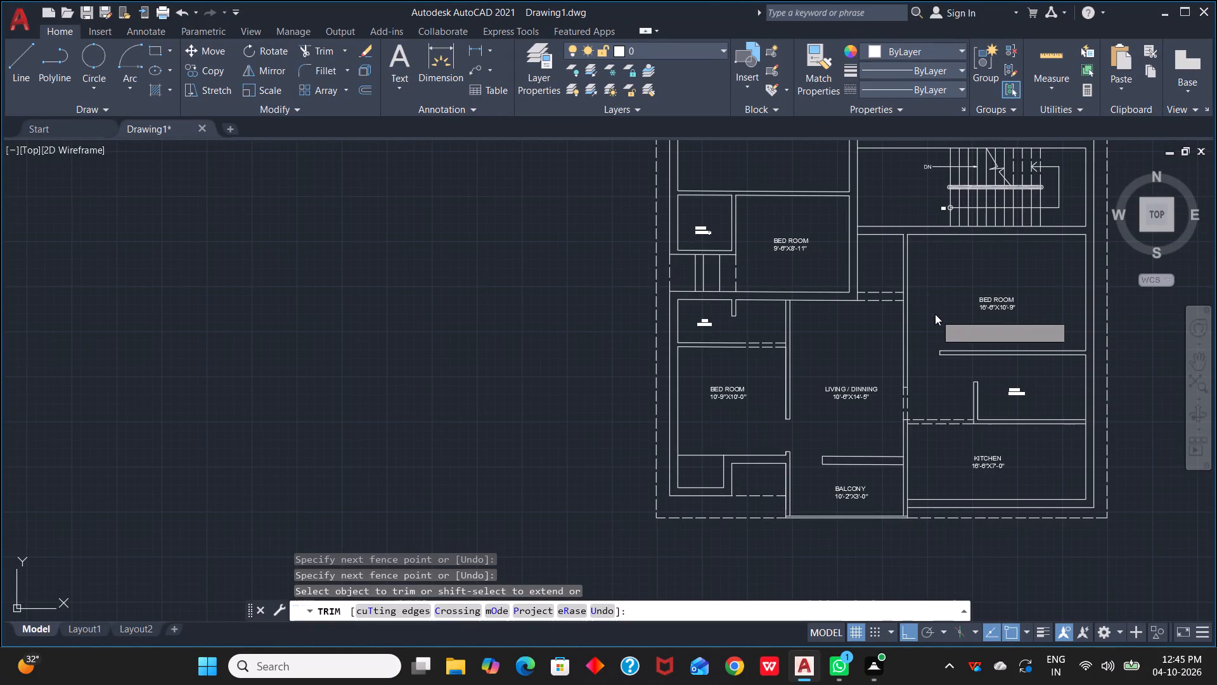
pyautogui.press('Escape')
pyautogui.press('Escape')
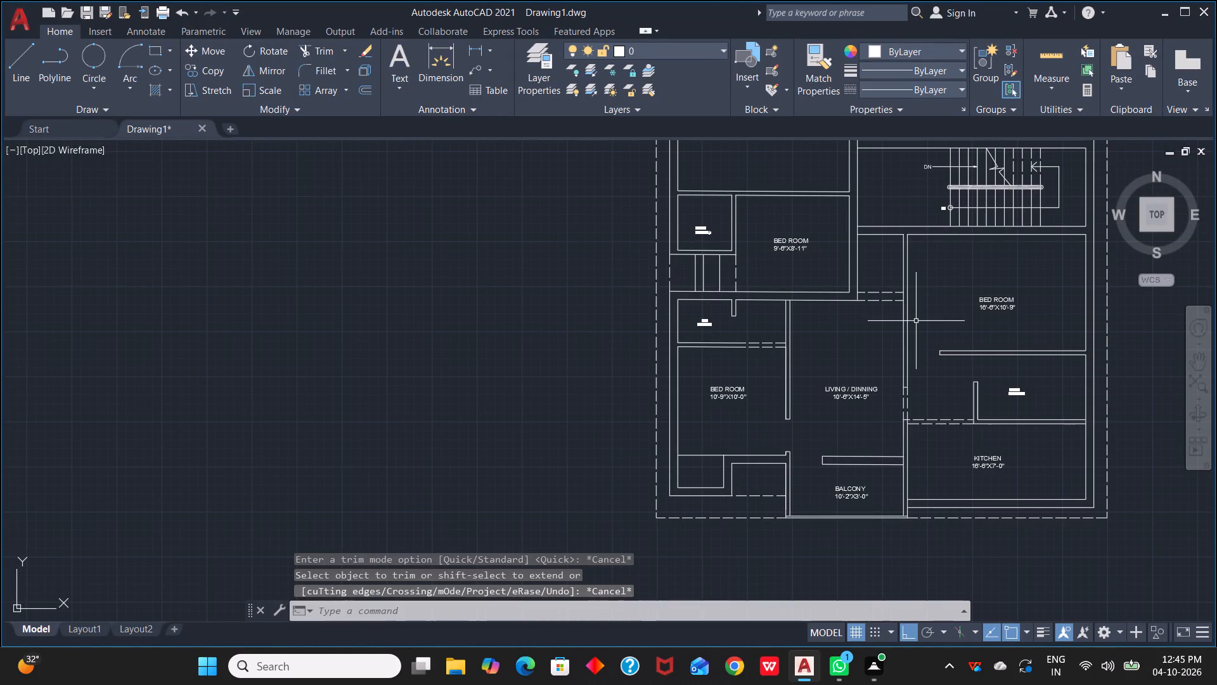
pyautogui.write('O')
pyautogui.press('space')
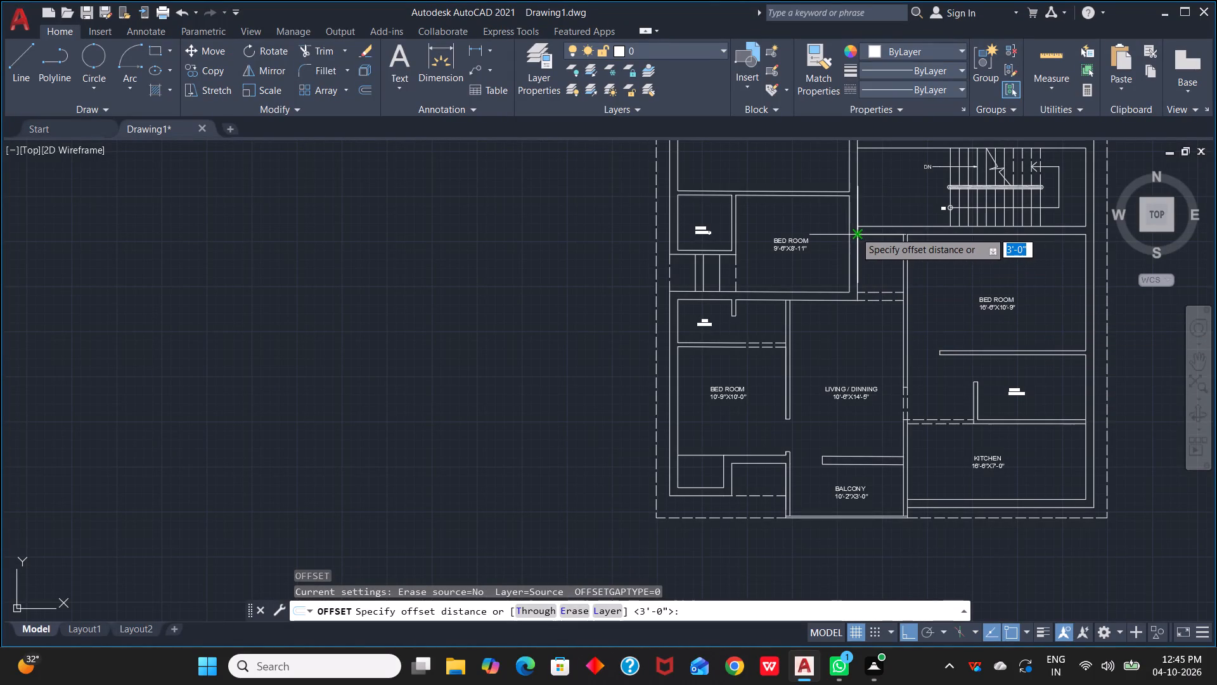
pyautogui.scroll(4, 856, 232)
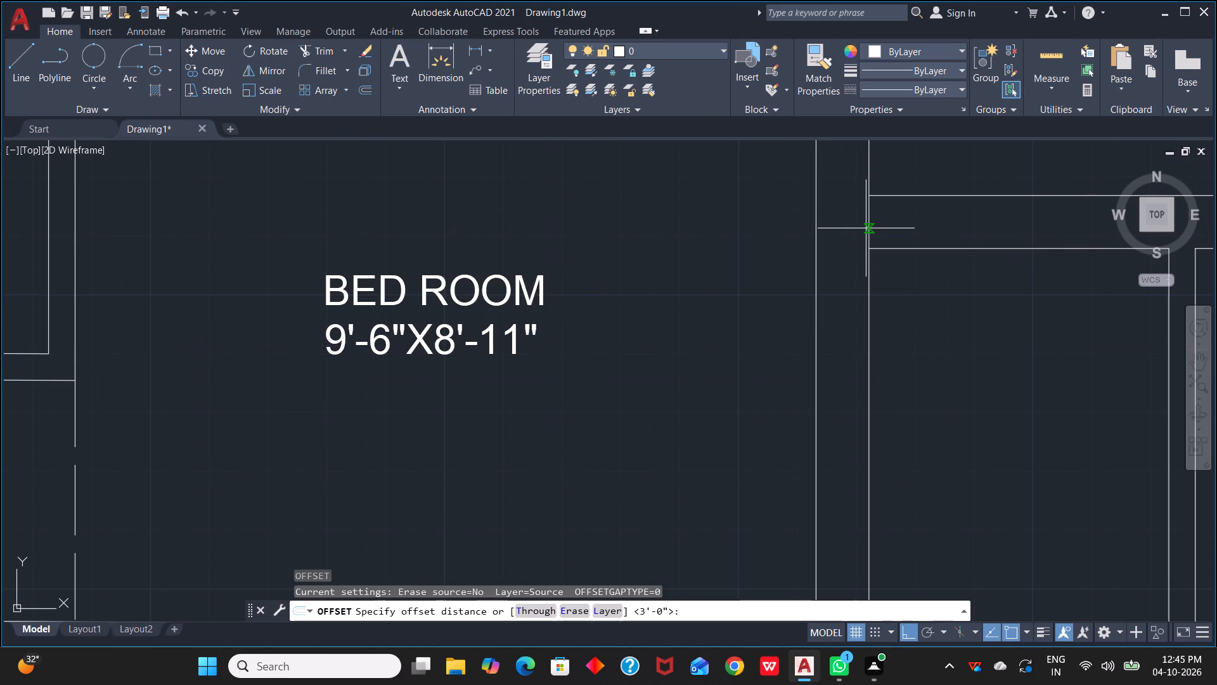
pyautogui.press('space')
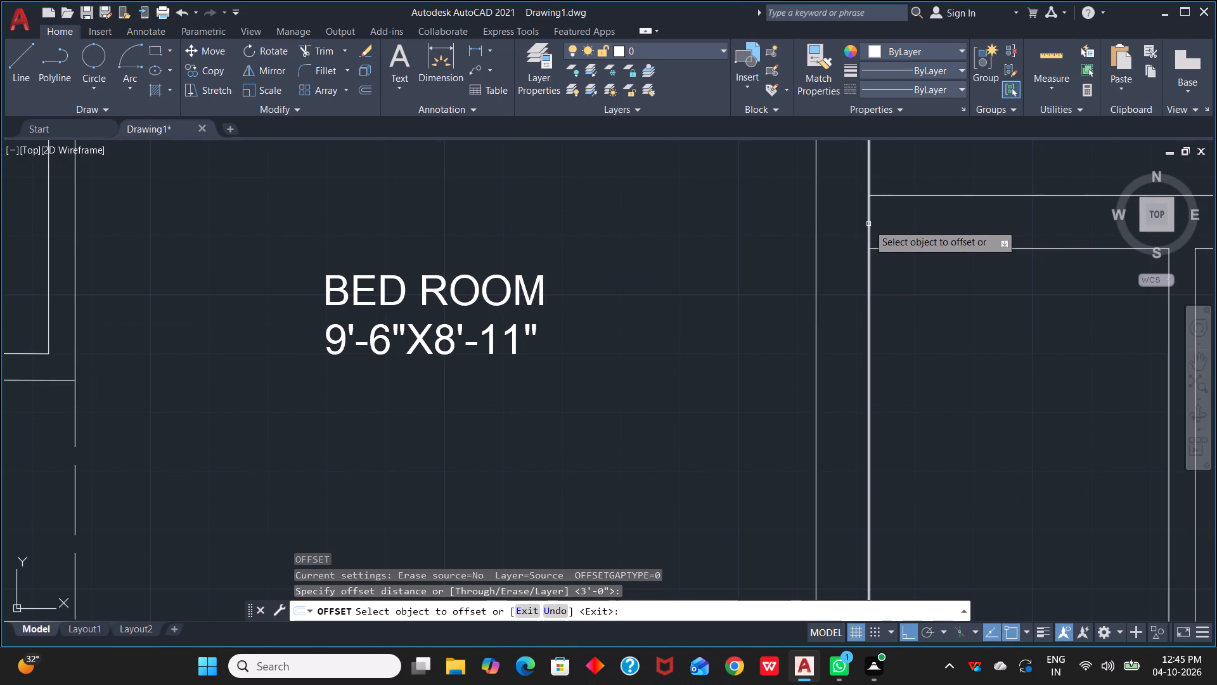
pyautogui.click(868, 224)
pyautogui.click(983, 232)
pyautogui.scroll(-4, 1003, 294)
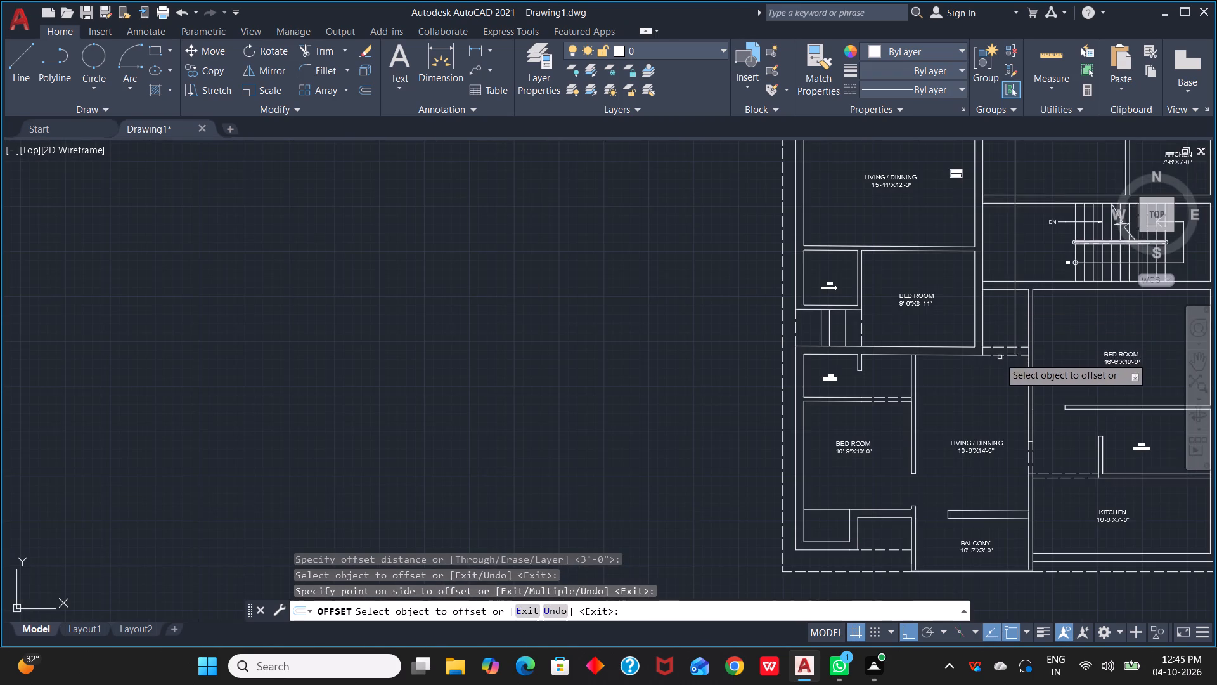
# Trim both faces of the staircase's south wall west of the offset line to open the entrance doorway.
pyautogui.scroll(2, 997, 348)
pyautogui.write('TR')
pyautogui.press('space')
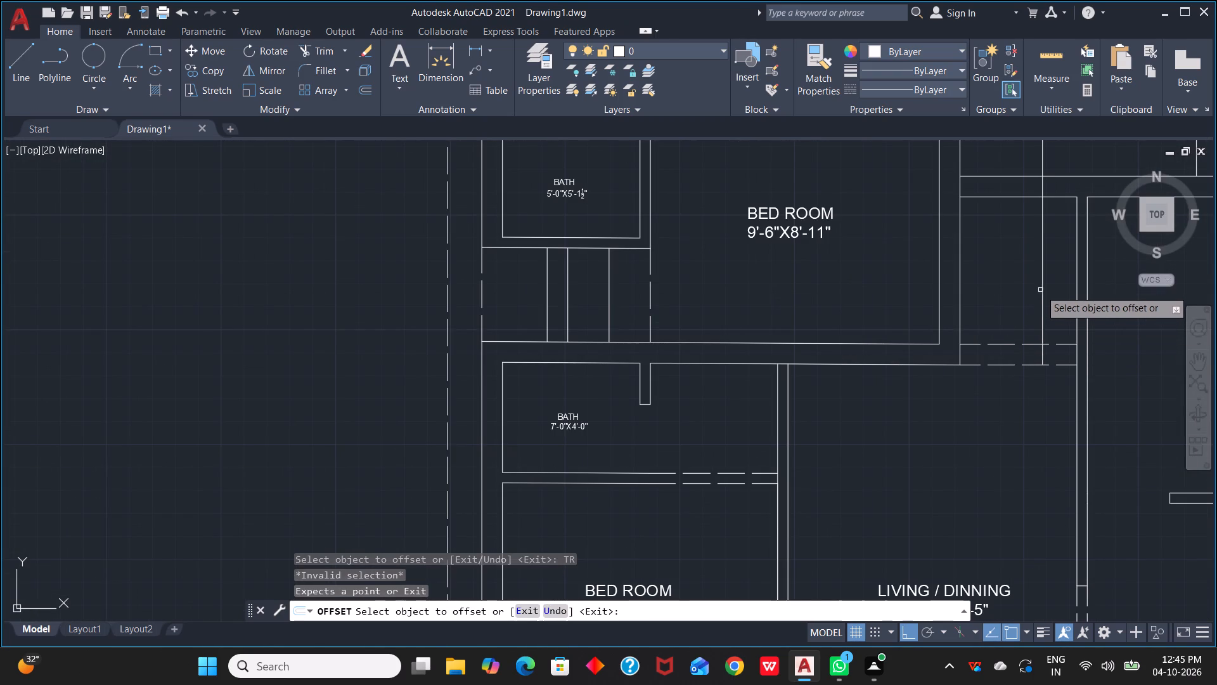
pyautogui.moveTo(996, 165); pyautogui.dragTo(996, 225)
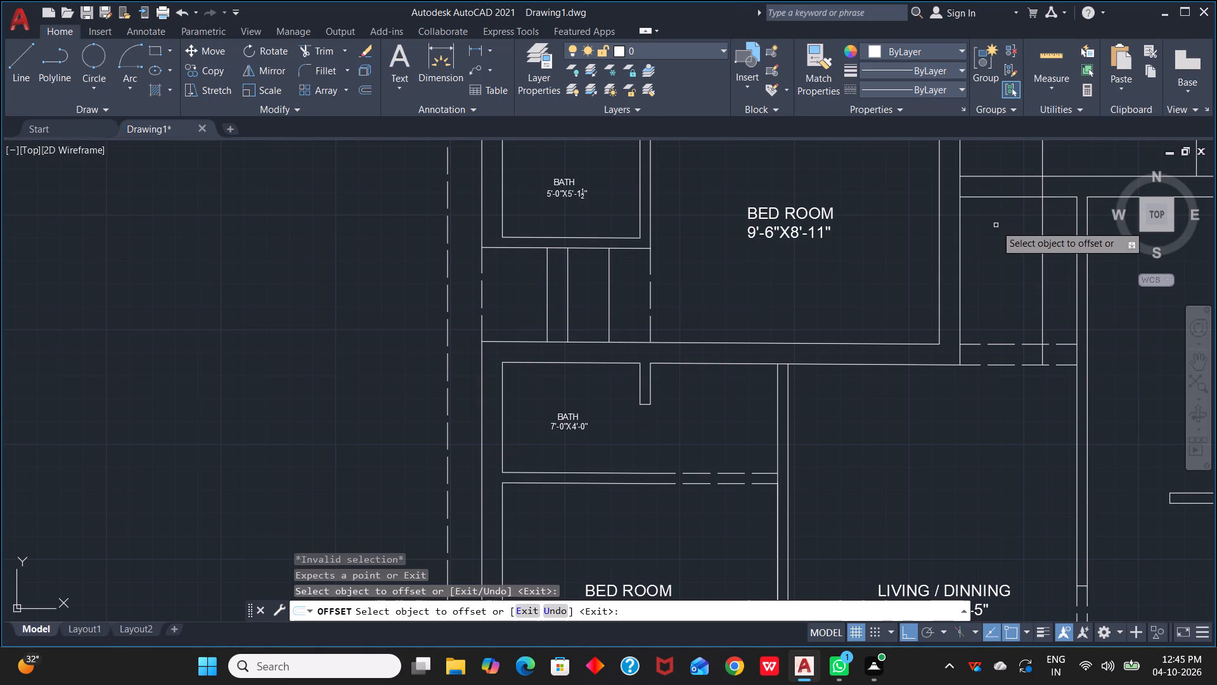
pyautogui.press('Escape')
pyautogui.press('Escape')
pyautogui.press('t')
pyautogui.press('r')
pyautogui.press('space')
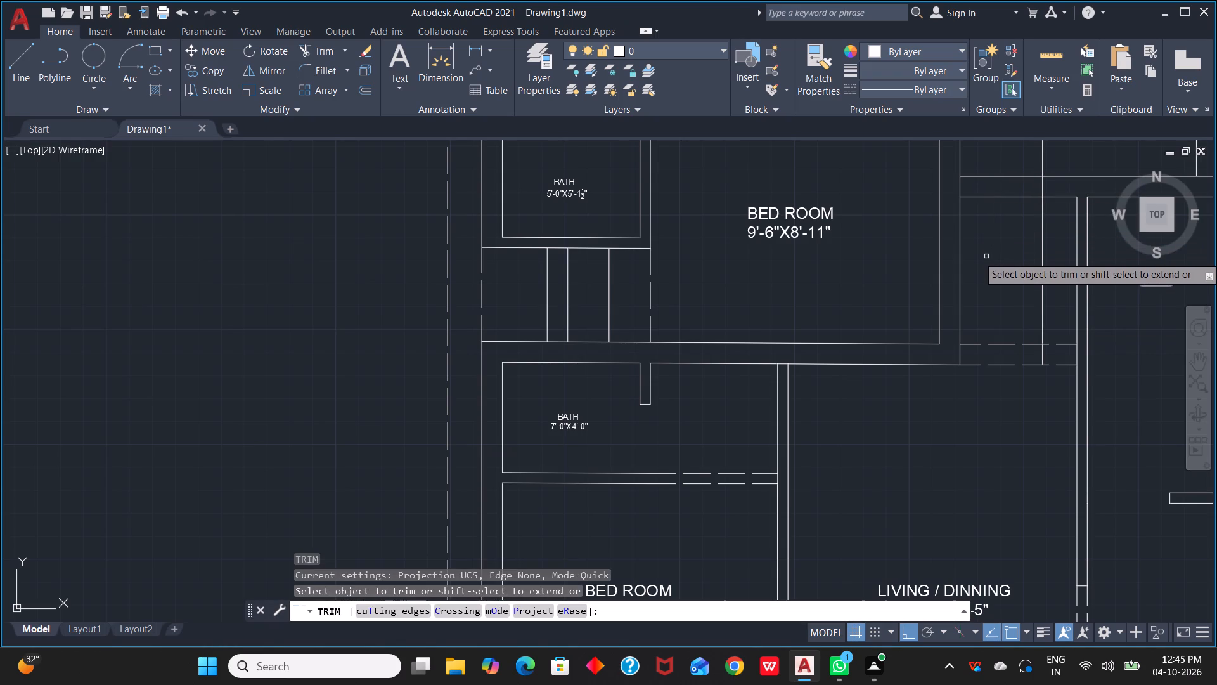
pyautogui.moveTo(974, 162); pyautogui.dragTo(978, 174)
pyautogui.click(998, 229)
# Trim away the surplus parts of the offset line north and south of the staircase's south wall, down through the dashed lines.
pyautogui.scroll(-1, 999, 229)
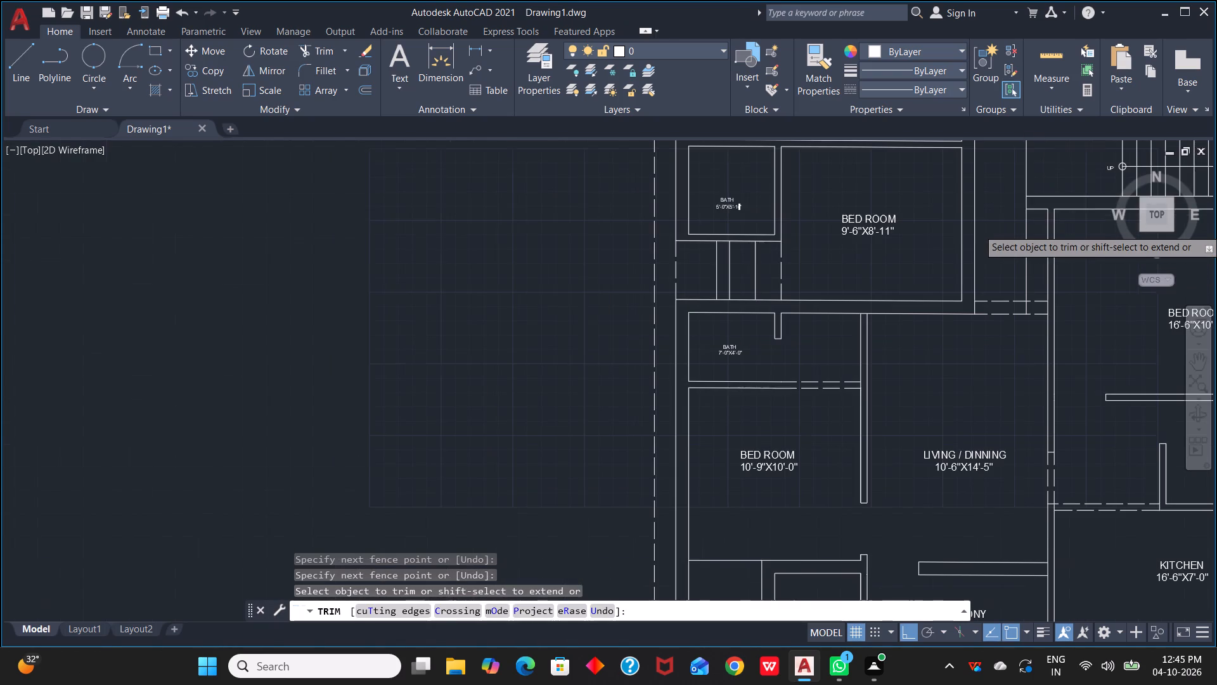
pyautogui.click(1025, 172)
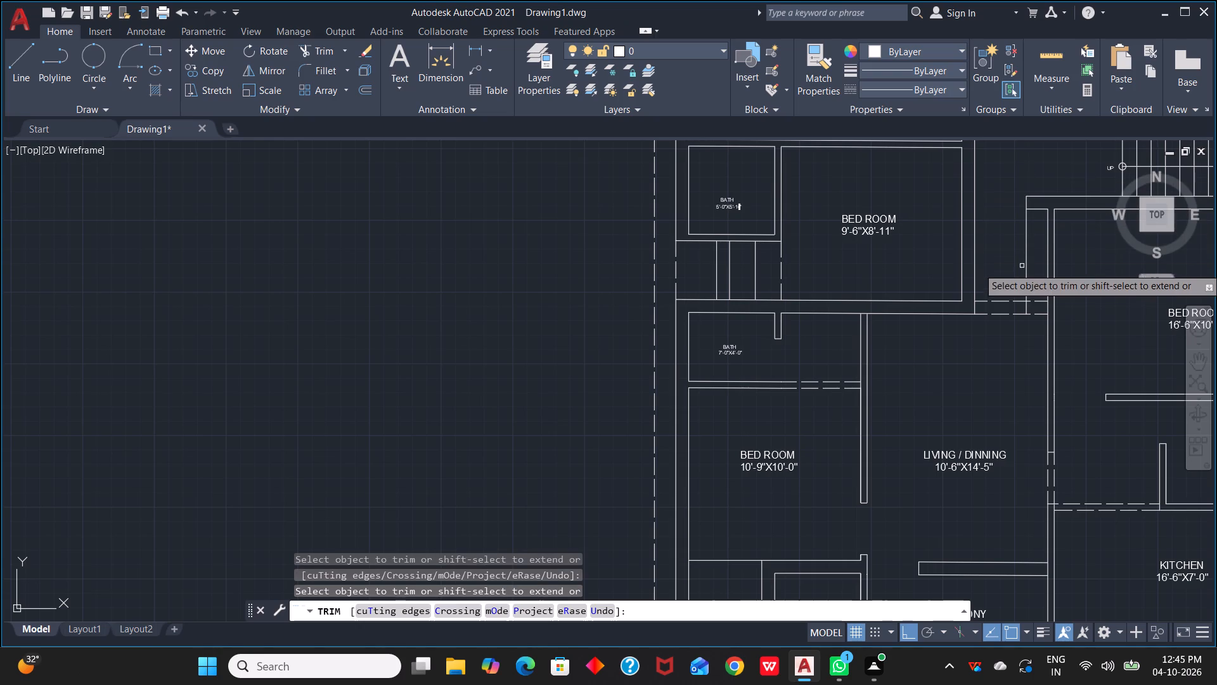
pyautogui.click(1025, 268)
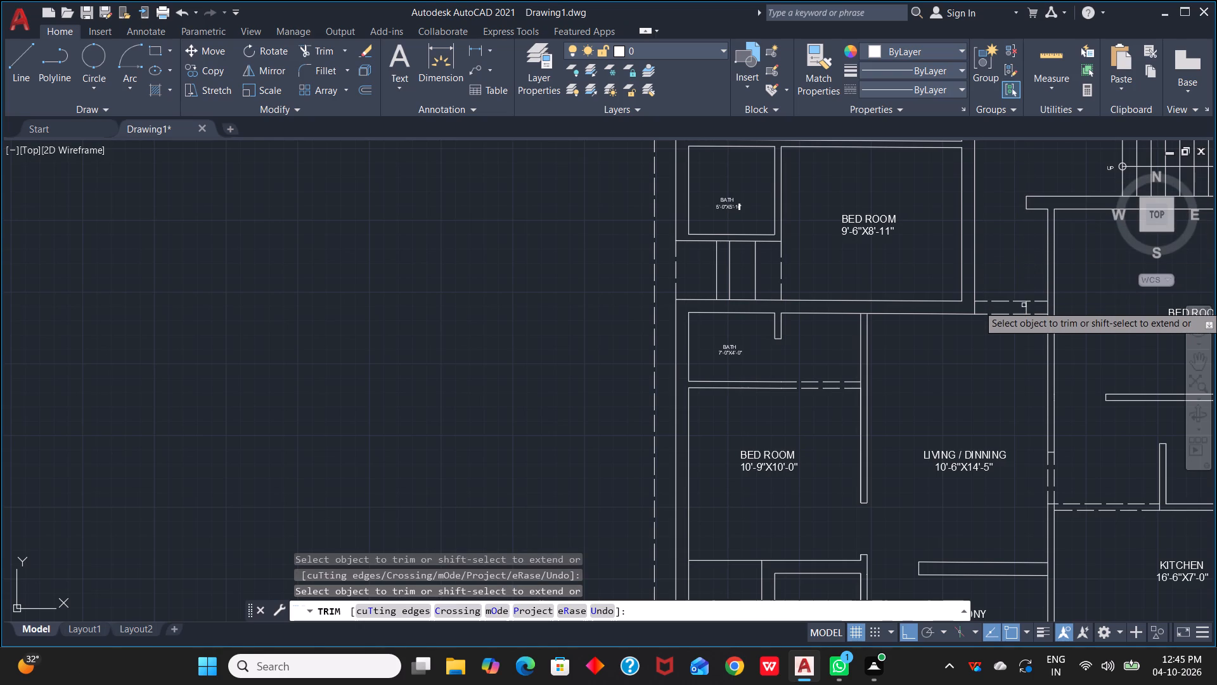
pyautogui.click(1026, 310)
# Extend both faces of the wall between the 5'-0"X5'-1½" bath and the 9'-6"X8'-11" bedroom north to the living room's south wall line.
pyautogui.scroll(-2, 1012, 228)
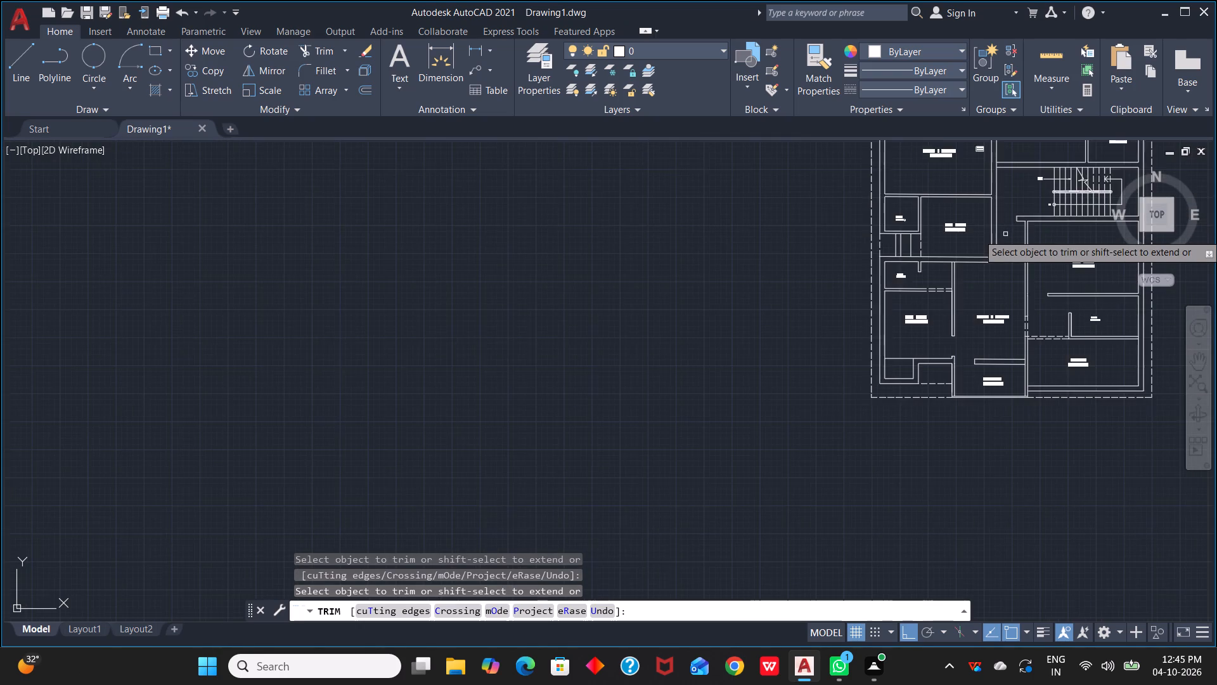
pyautogui.scroll(-1, 1005, 235)
pyautogui.moveTo(1008, 232); pyautogui.dragTo(818, 303, button='middle')
pyautogui.scroll(2, 816, 316)
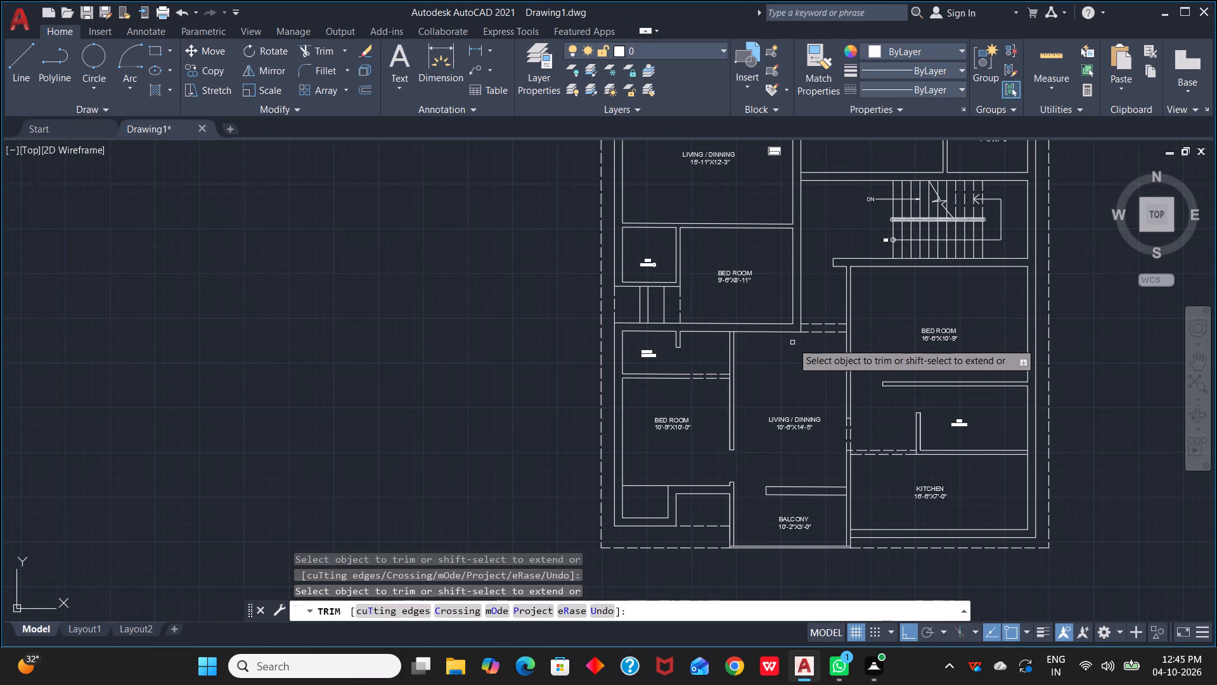
pyautogui.scroll(4, 793, 340)
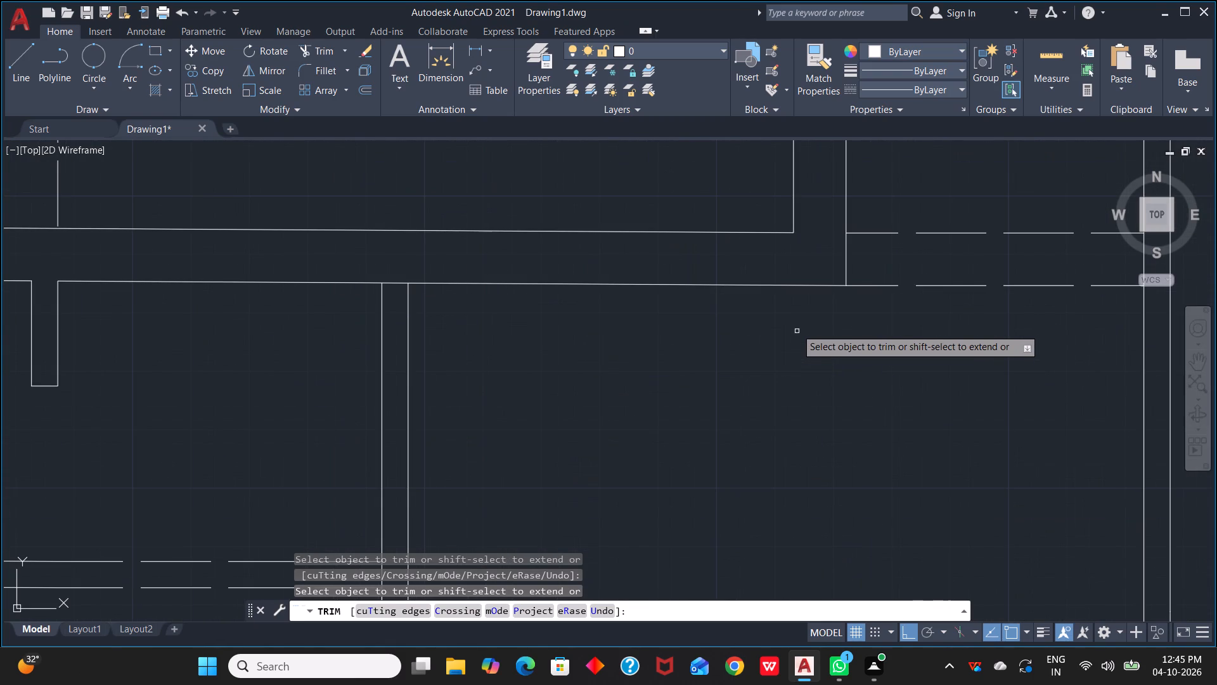
pyautogui.scroll(-2, 860, 293)
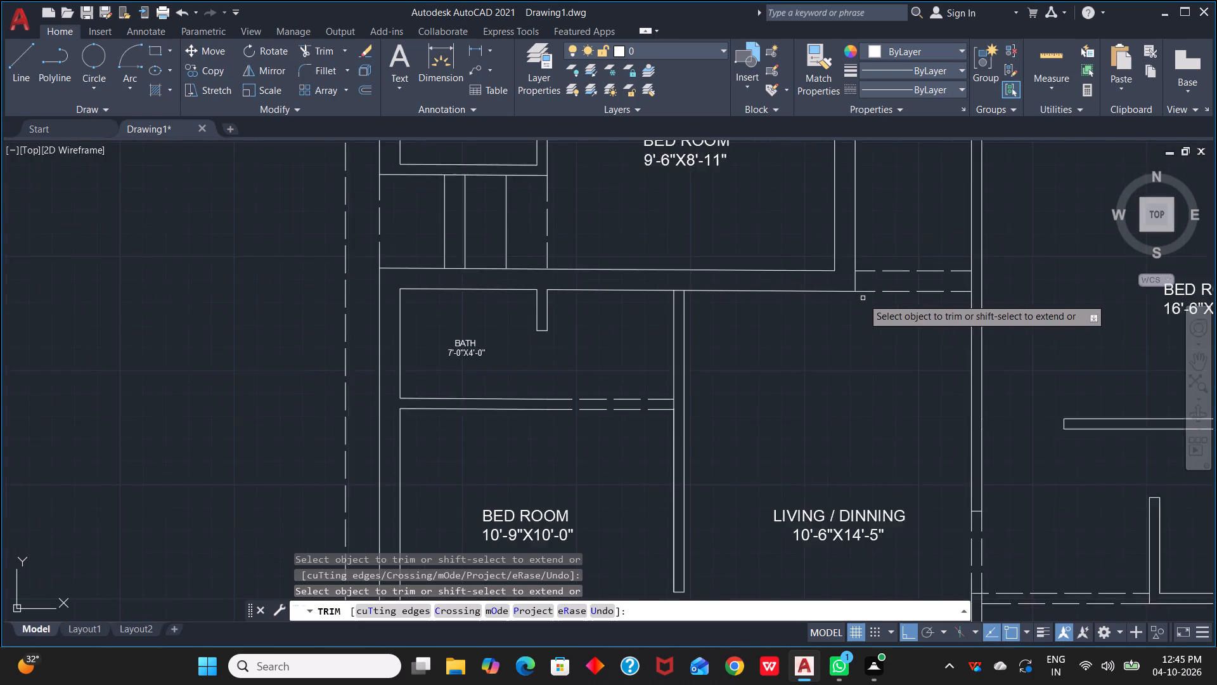
pyautogui.scroll(-1, 863, 298)
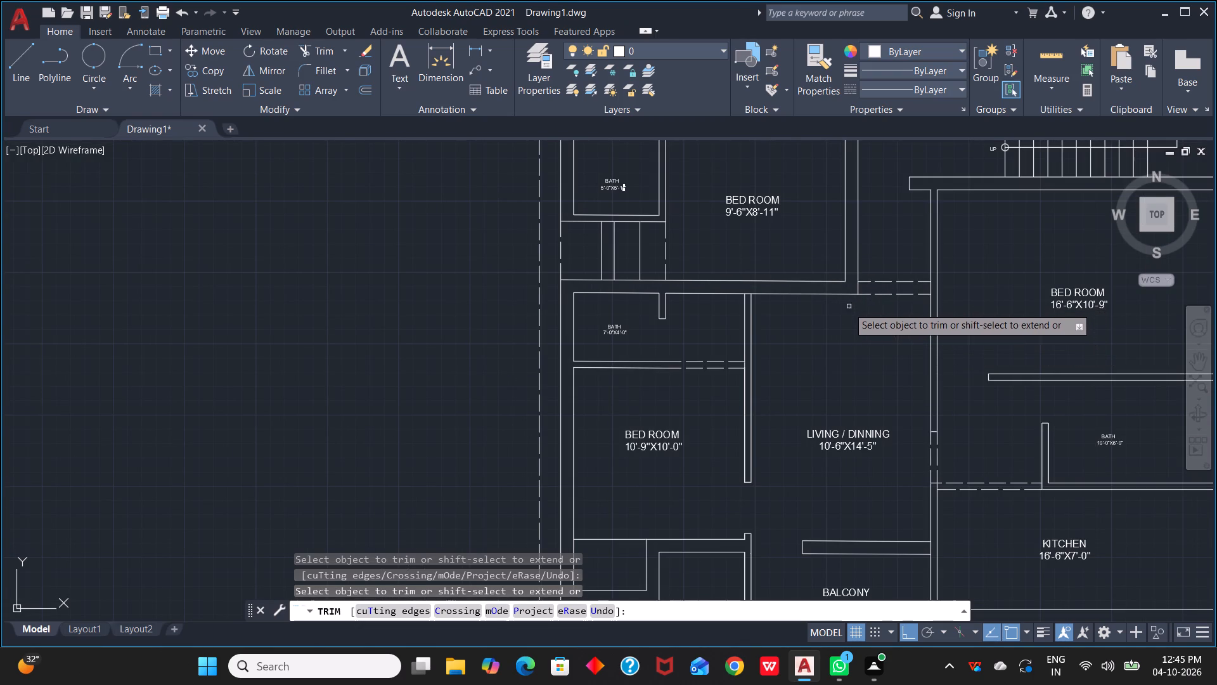
pyautogui.moveTo(763, 240); pyautogui.dragTo(911, 401, button='middle')
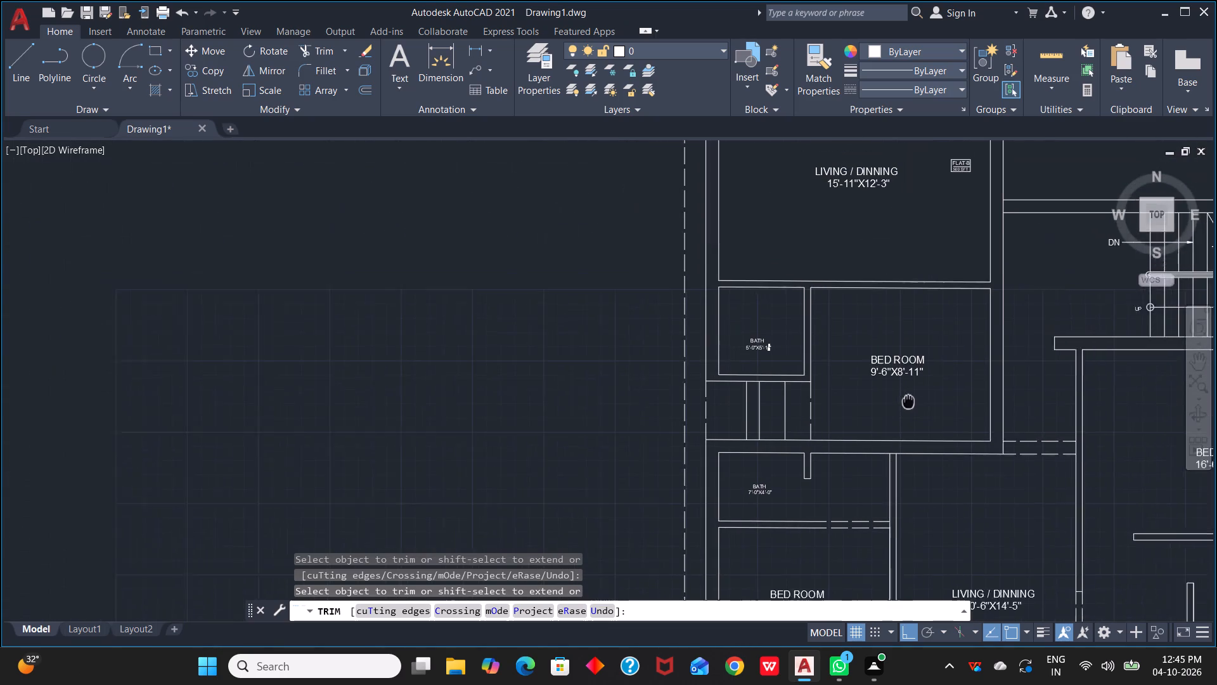
pyautogui.moveTo(911, 401); pyautogui.dragTo(926, 409, button='middle')
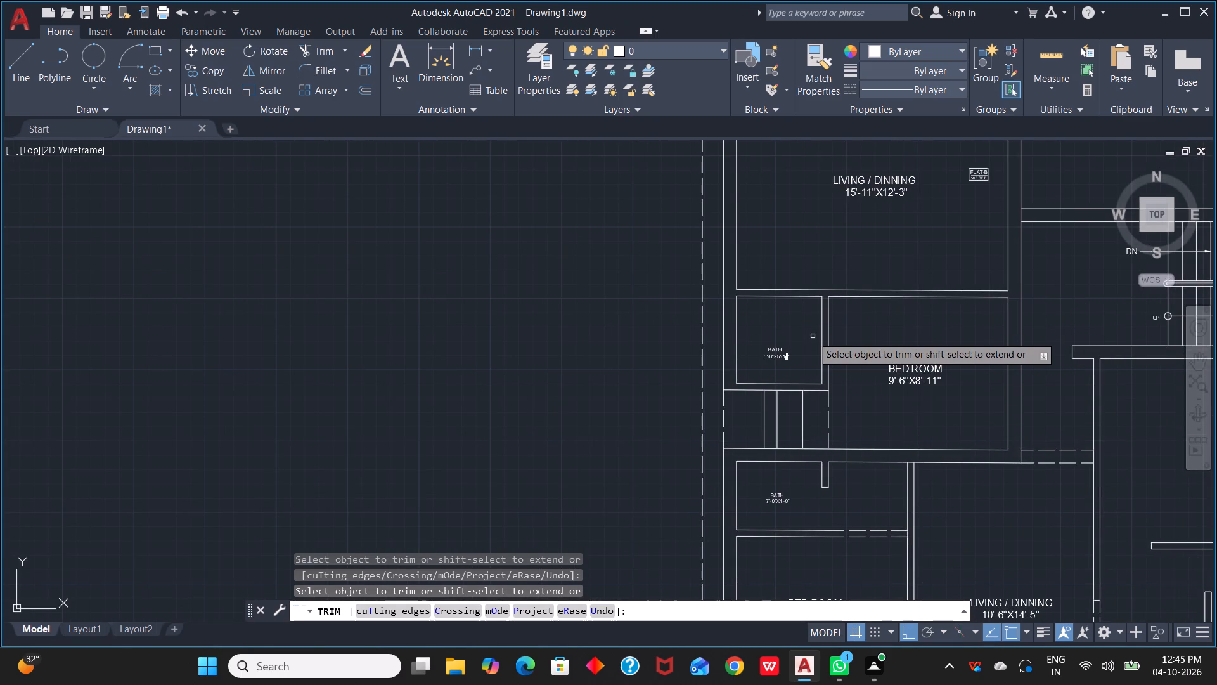
pyautogui.scroll(3, 821, 313)
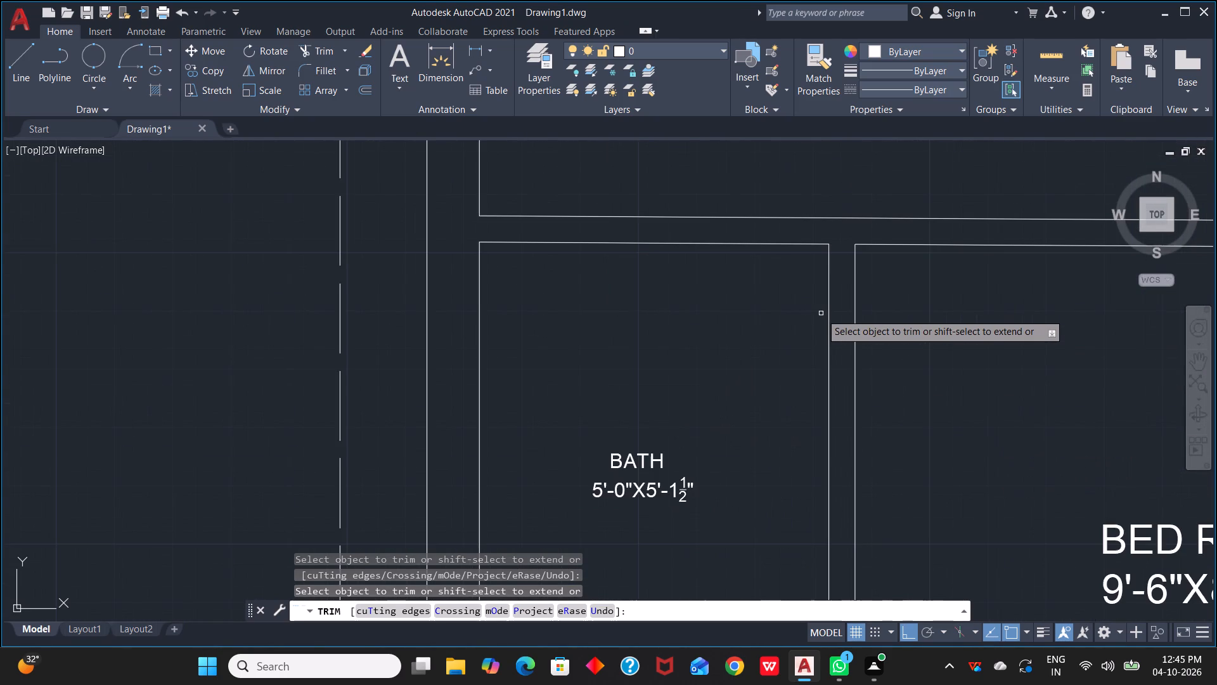
pyautogui.write('EX')
pyautogui.press('space')
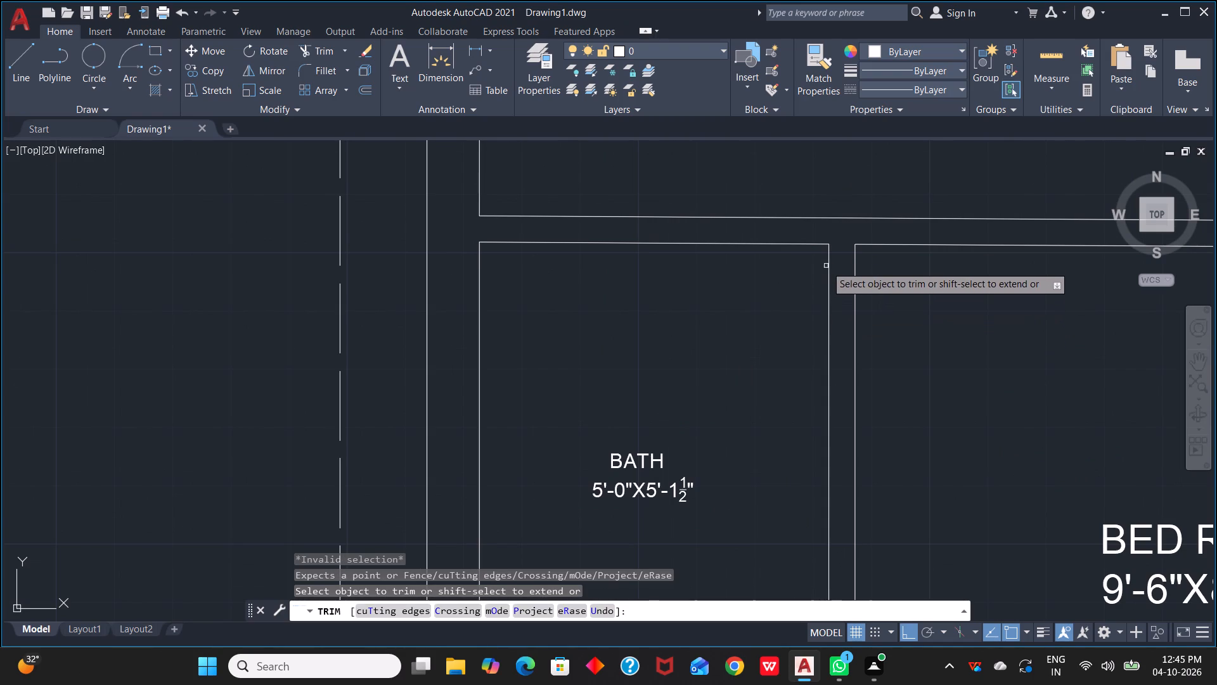
pyautogui.press('Escape')
pyautogui.press('Escape')
pyautogui.press('Escape')
pyautogui.write('EX')
pyautogui.press('space')
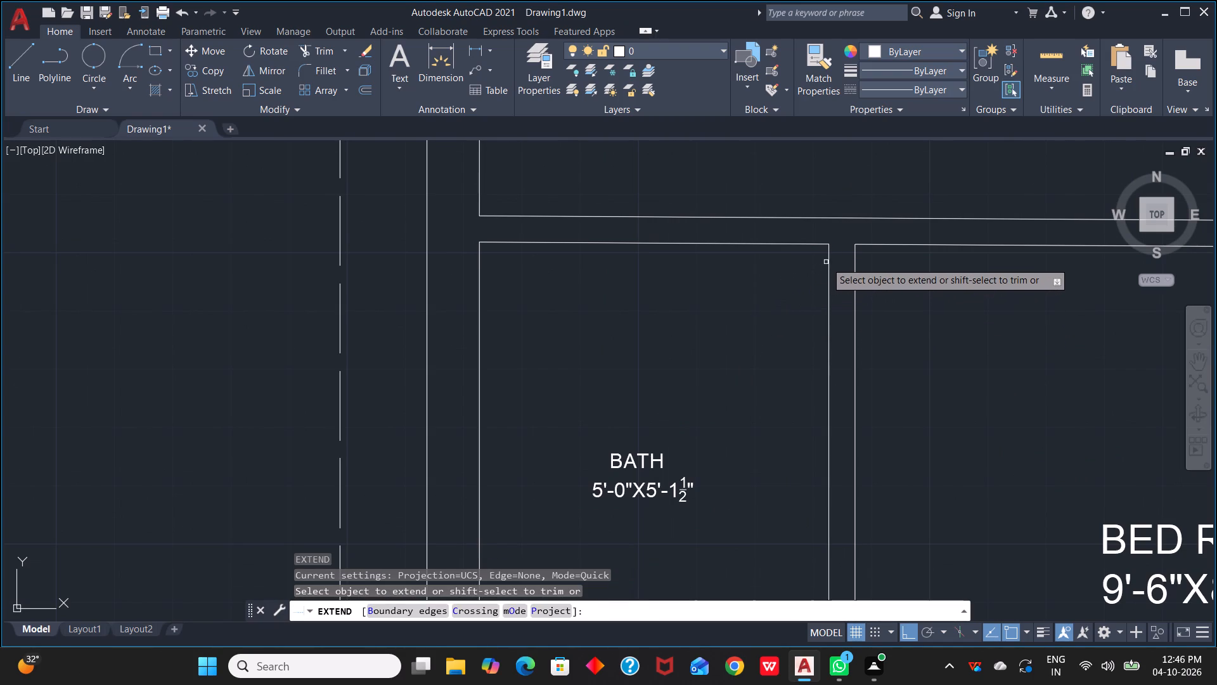
pyautogui.click(829, 259)
pyautogui.click(854, 254)
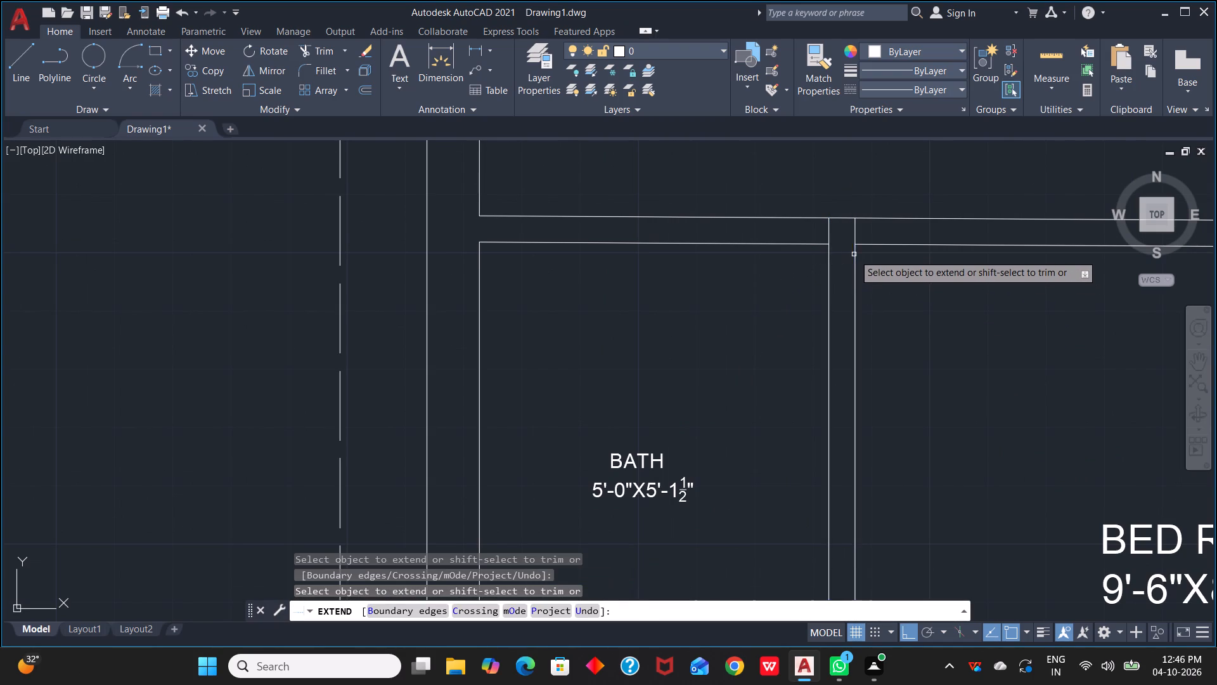
pyautogui.press('Escape')
pyautogui.press('Escape')
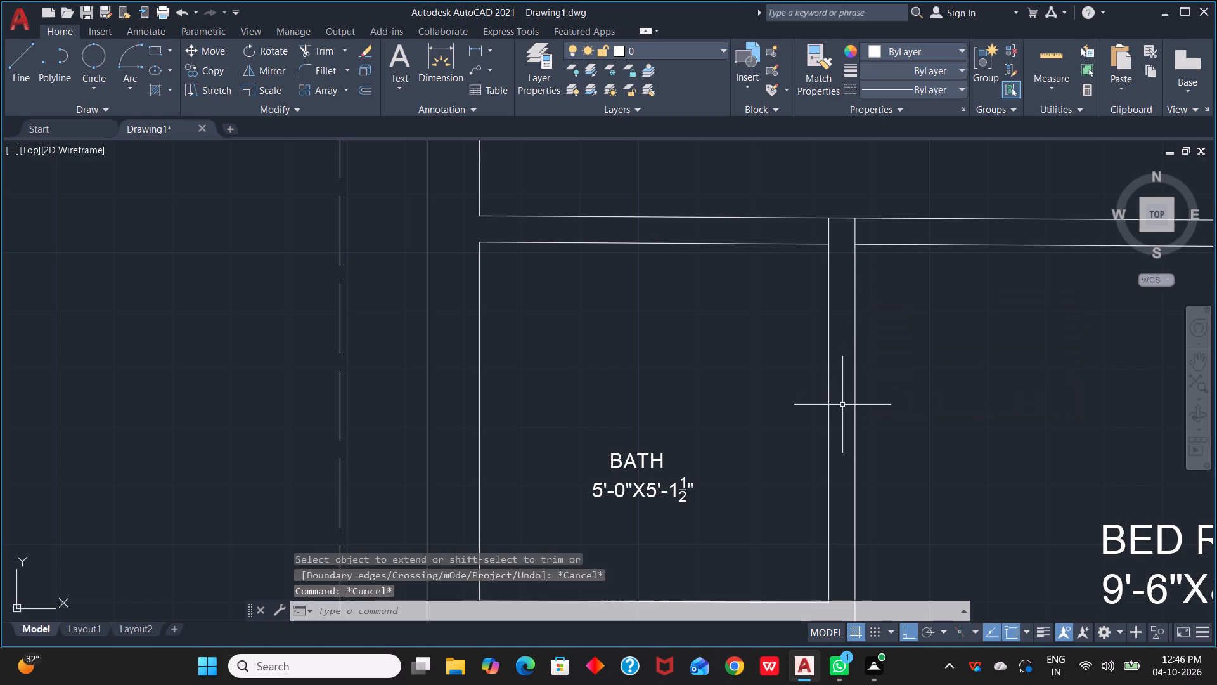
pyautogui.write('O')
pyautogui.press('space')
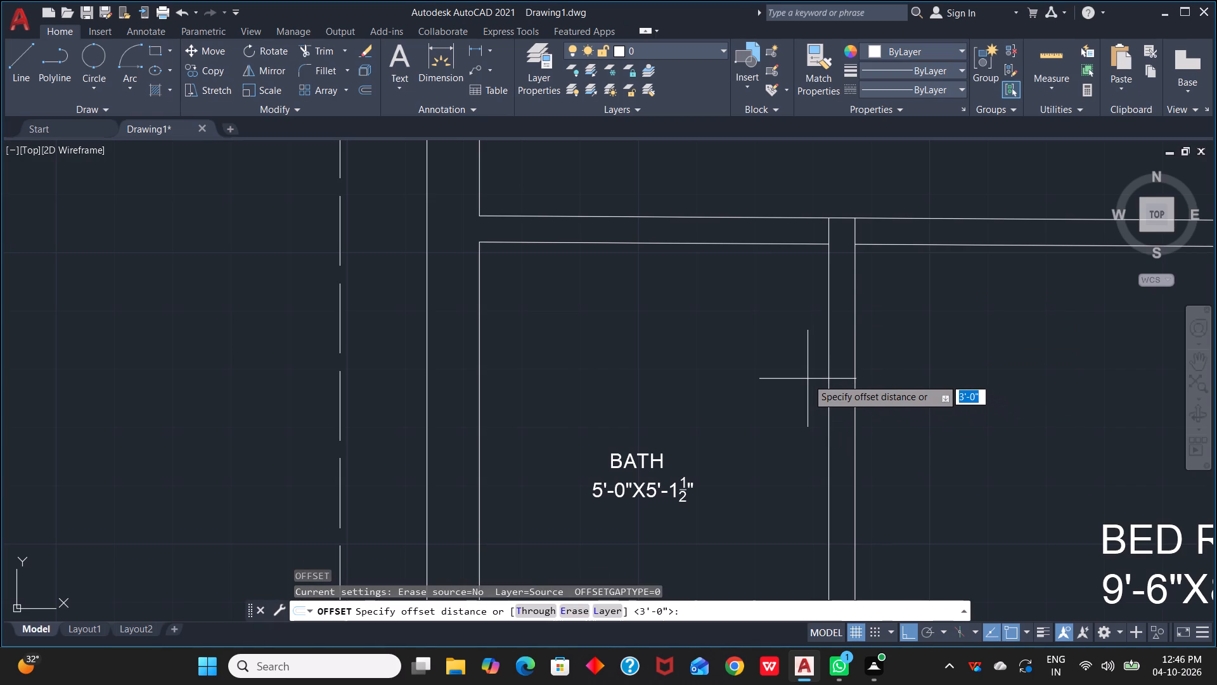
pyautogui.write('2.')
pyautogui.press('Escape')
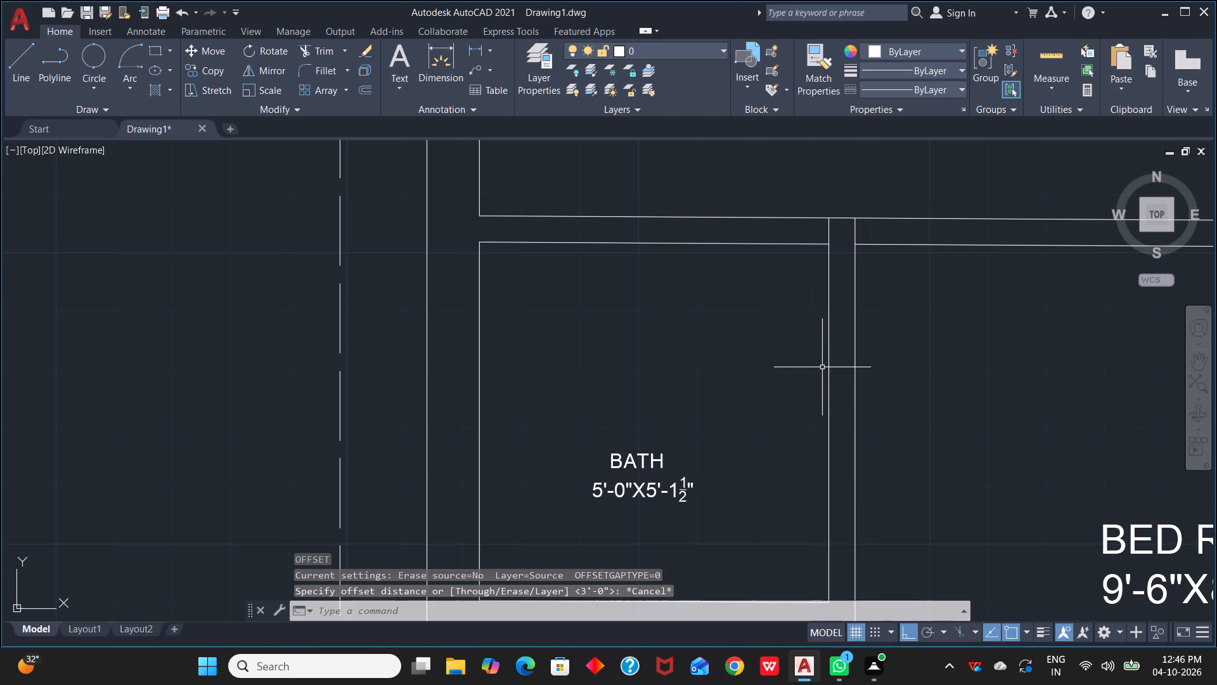
# Offset the east face of the wall between the bath and the 9'-6"X8'-11" bedroom 3' eastward into the bedroom.
pyautogui.press('space')
pyautogui.press('space')
pyautogui.click(855, 239)
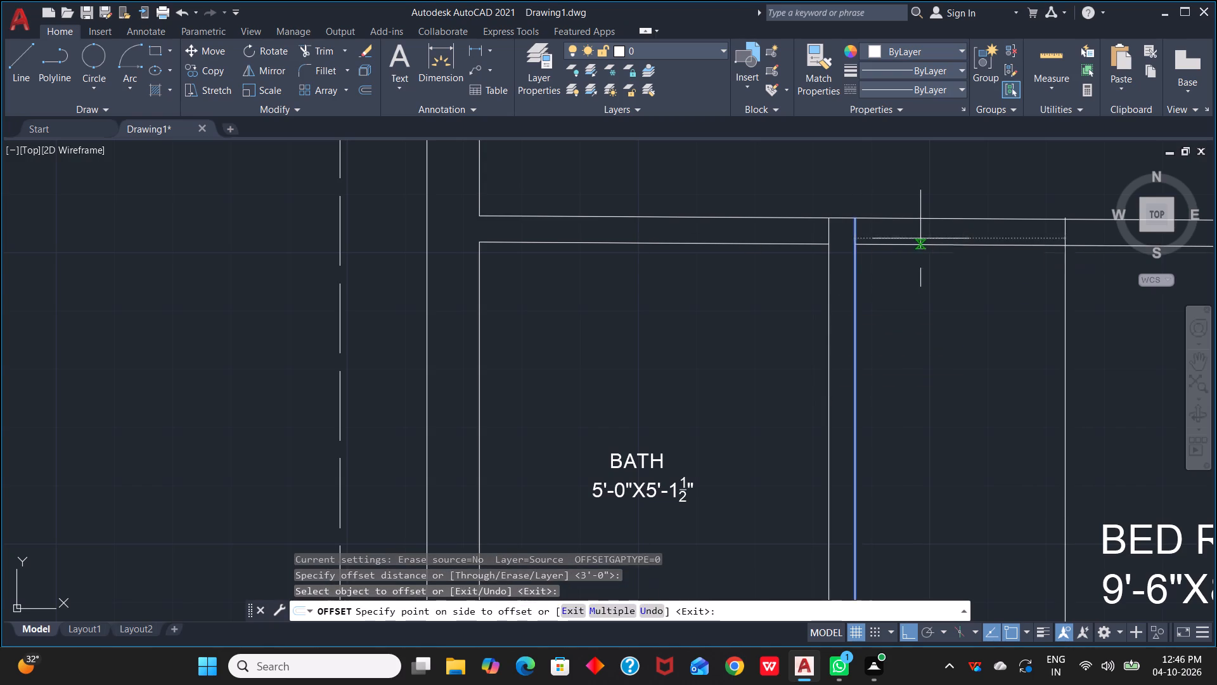
pyautogui.click(920, 238)
# Offset the west face of the wall between the bath and the 9'-6"X8'-11" bedroom 2.5' westward into the bath.
pyautogui.click(830, 235)
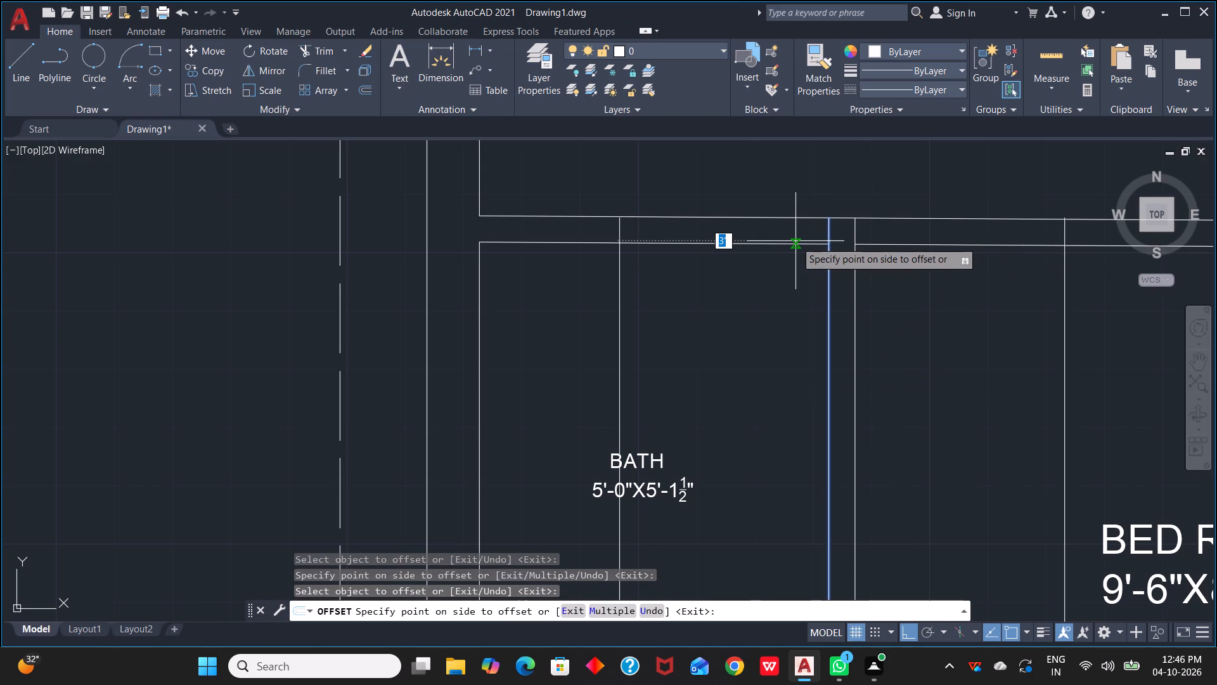
pyautogui.write('2.5')
pyautogui.write("'")
pyautogui.press('space')
pyautogui.scroll(-3, 723, 216)
pyautogui.moveTo(720, 263); pyautogui.dragTo(740, 228, button='middle')
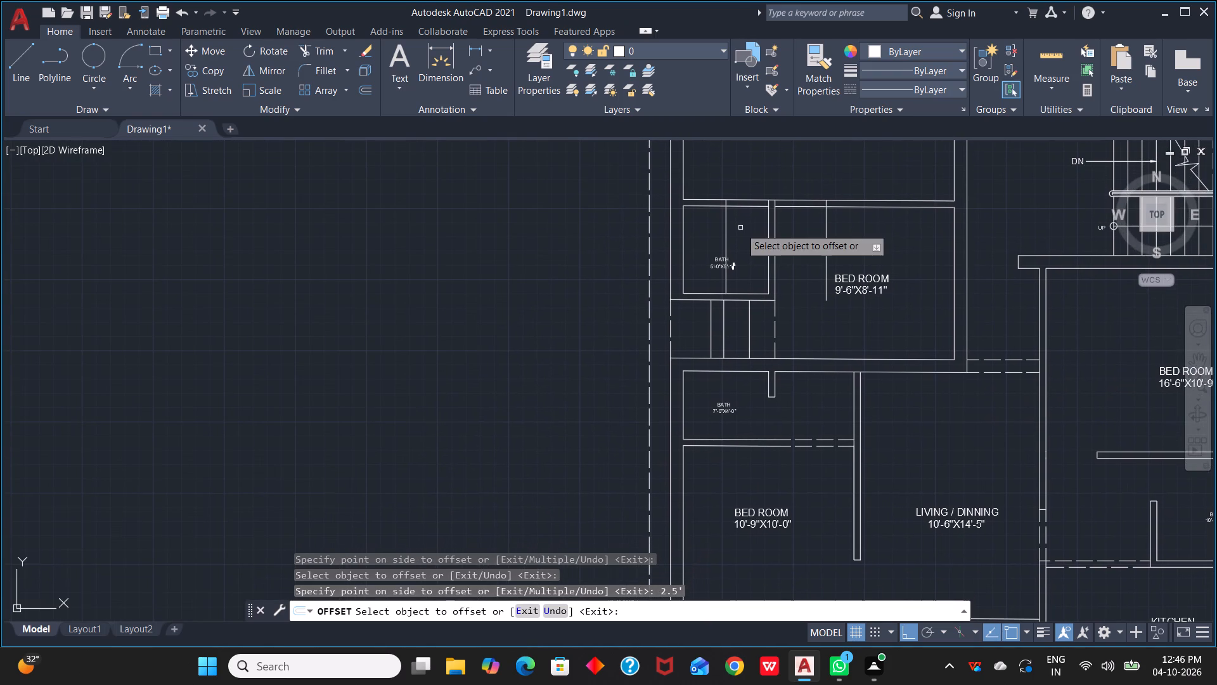
pyautogui.press('t')
pyautogui.press('Escape')
pyautogui.press('Escape')
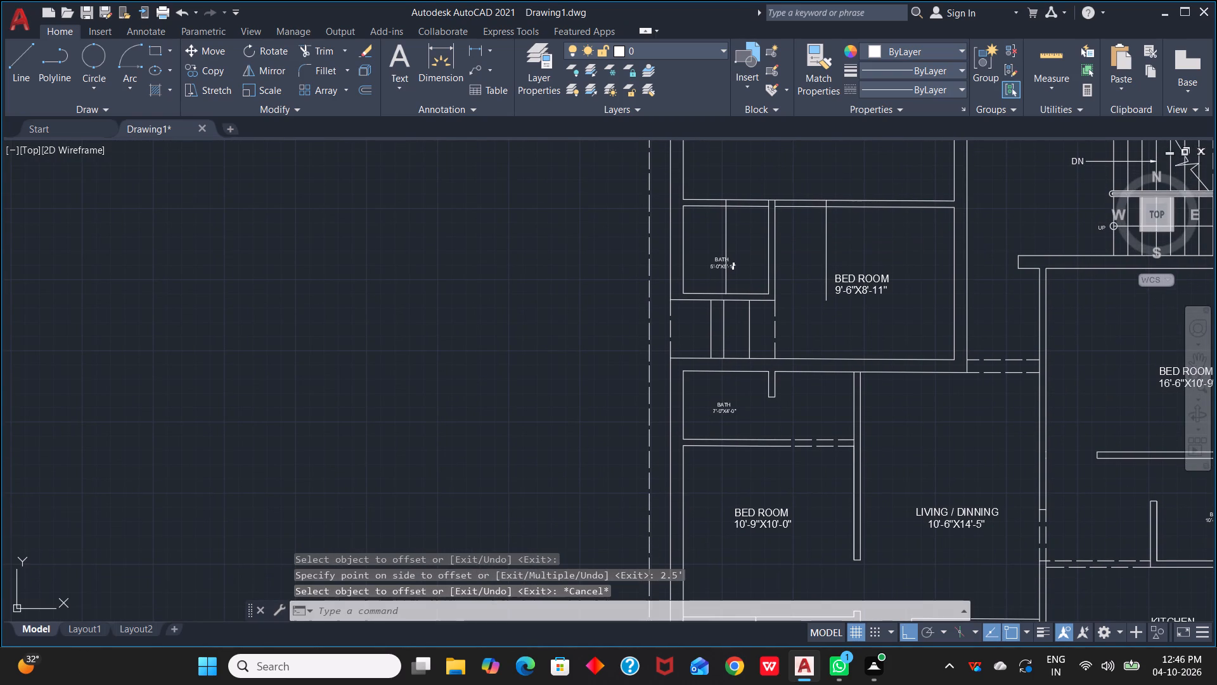
# Trim away the part of the offset line inside the 5'-0"X5'-1½" bath, leaving only the stub across its north wall.
pyautogui.press('t')
pyautogui.write('R')
pyautogui.press('space')
pyautogui.click(726, 232)
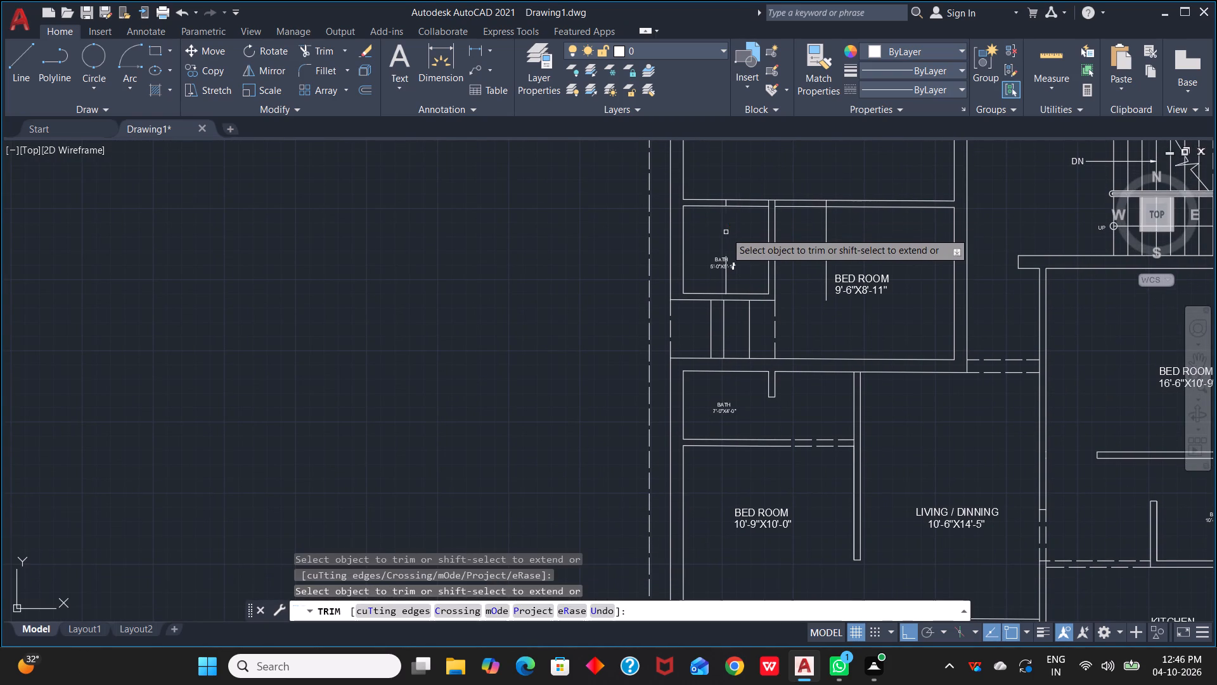
pyautogui.scroll(3, 719, 277)
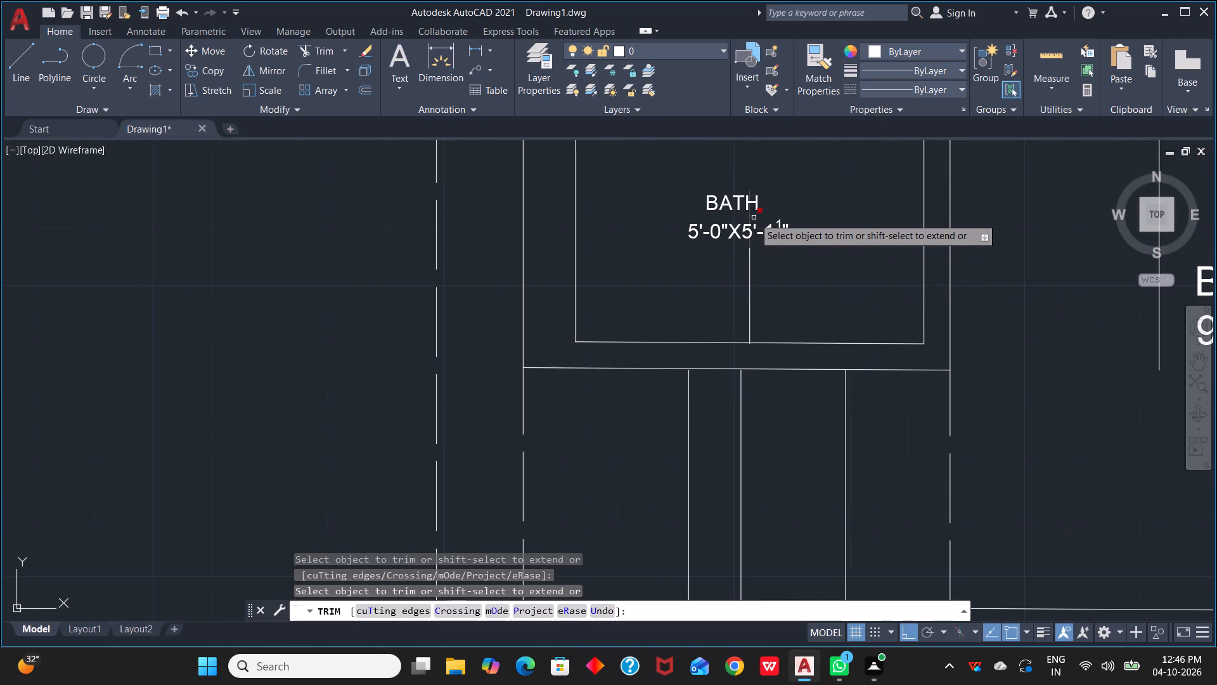
pyautogui.click(750, 218)
pyautogui.click(751, 271)
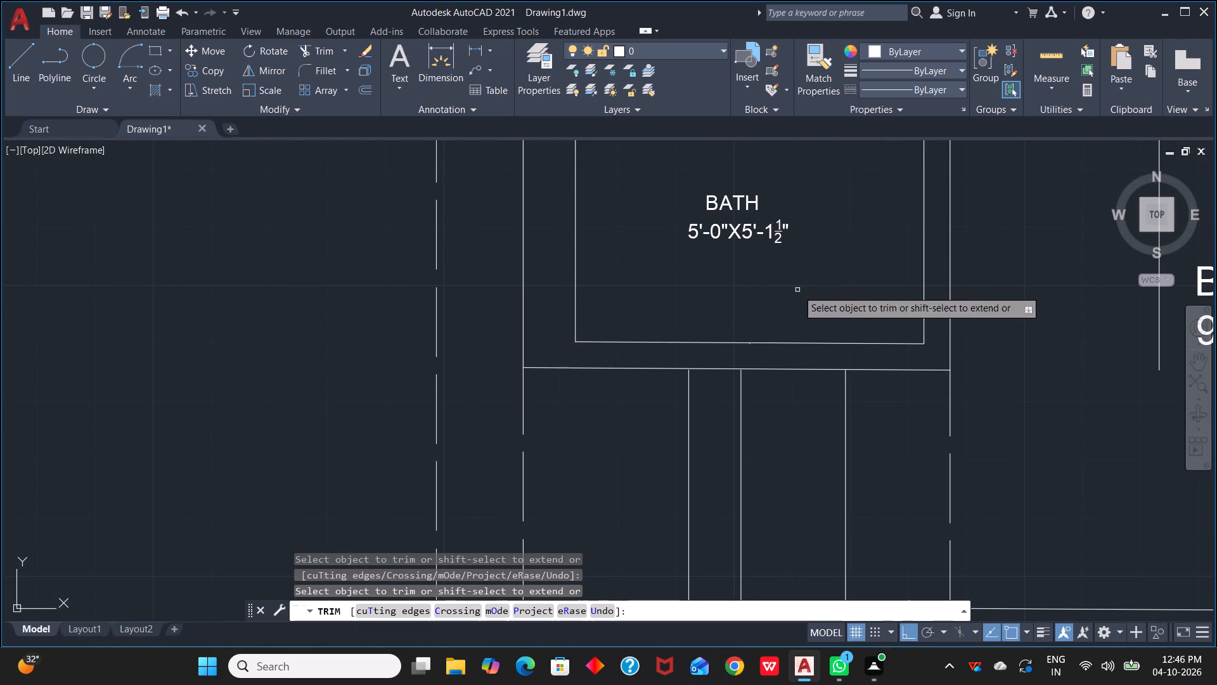
# Trim the excess offset line inside the 9'-6"X8'-11" bedroom and the north wall lines across its doorway, east of the bath wall.
pyautogui.scroll(-3, 858, 257)
pyautogui.moveTo(906, 252); pyautogui.dragTo(872, 264, button='middle')
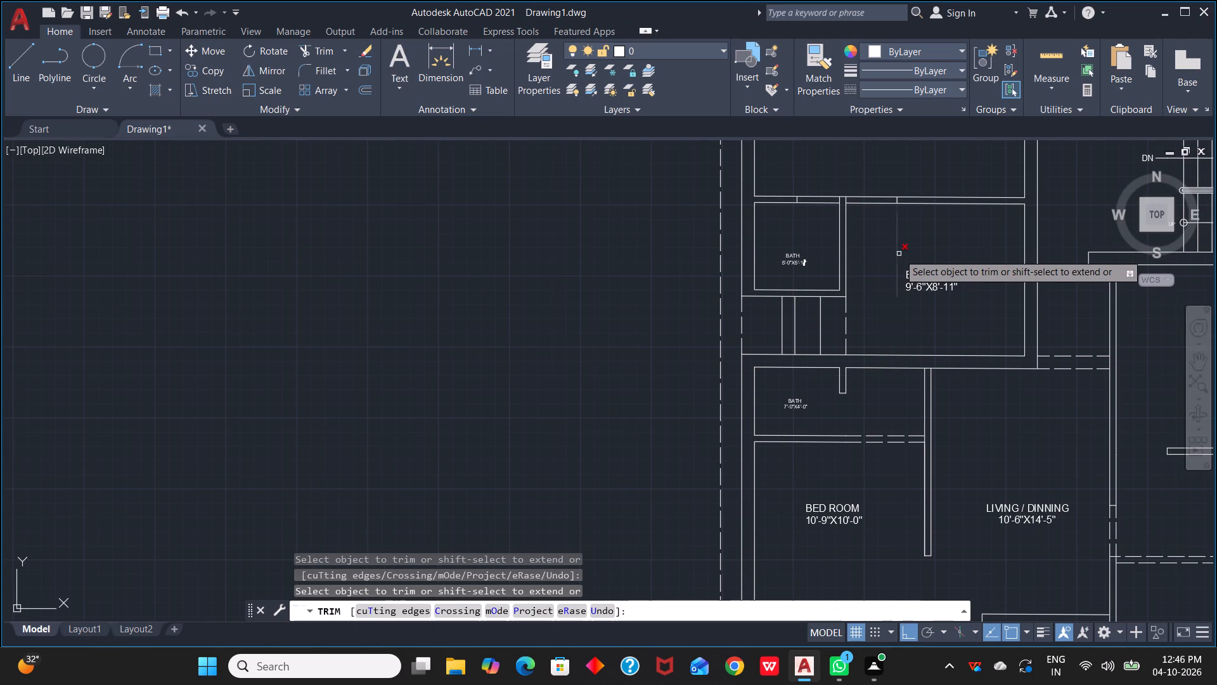
pyautogui.click(899, 254)
pyautogui.moveTo(881, 226); pyautogui.dragTo(880, 192)
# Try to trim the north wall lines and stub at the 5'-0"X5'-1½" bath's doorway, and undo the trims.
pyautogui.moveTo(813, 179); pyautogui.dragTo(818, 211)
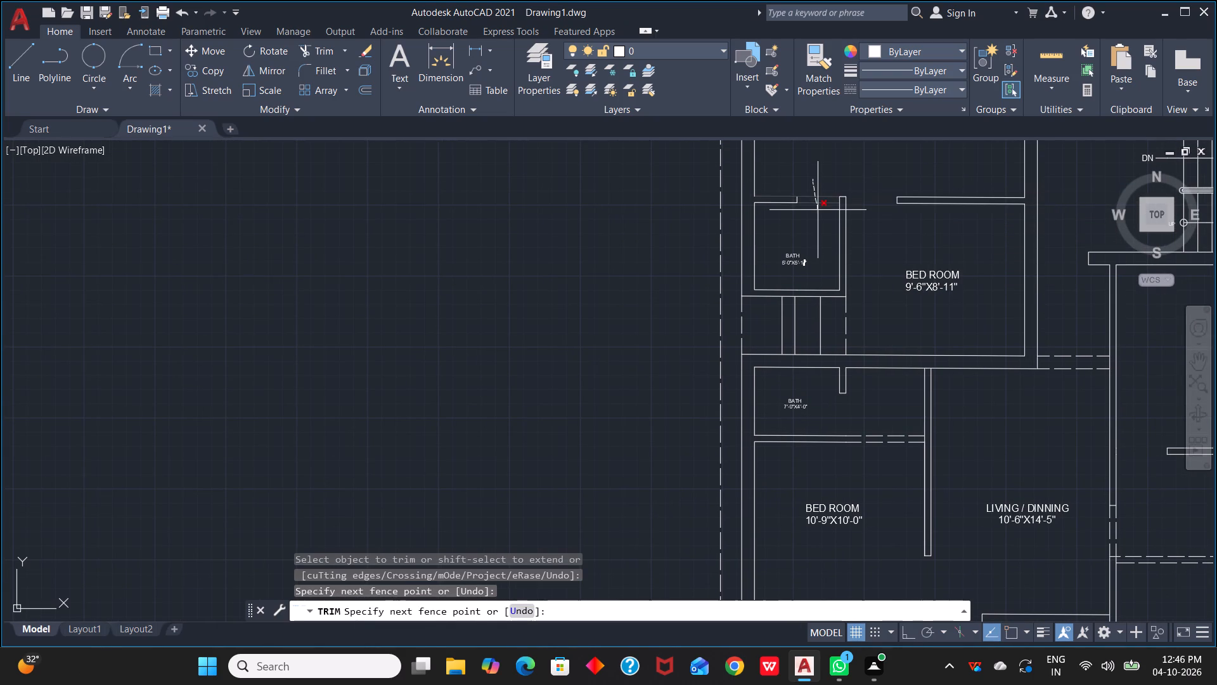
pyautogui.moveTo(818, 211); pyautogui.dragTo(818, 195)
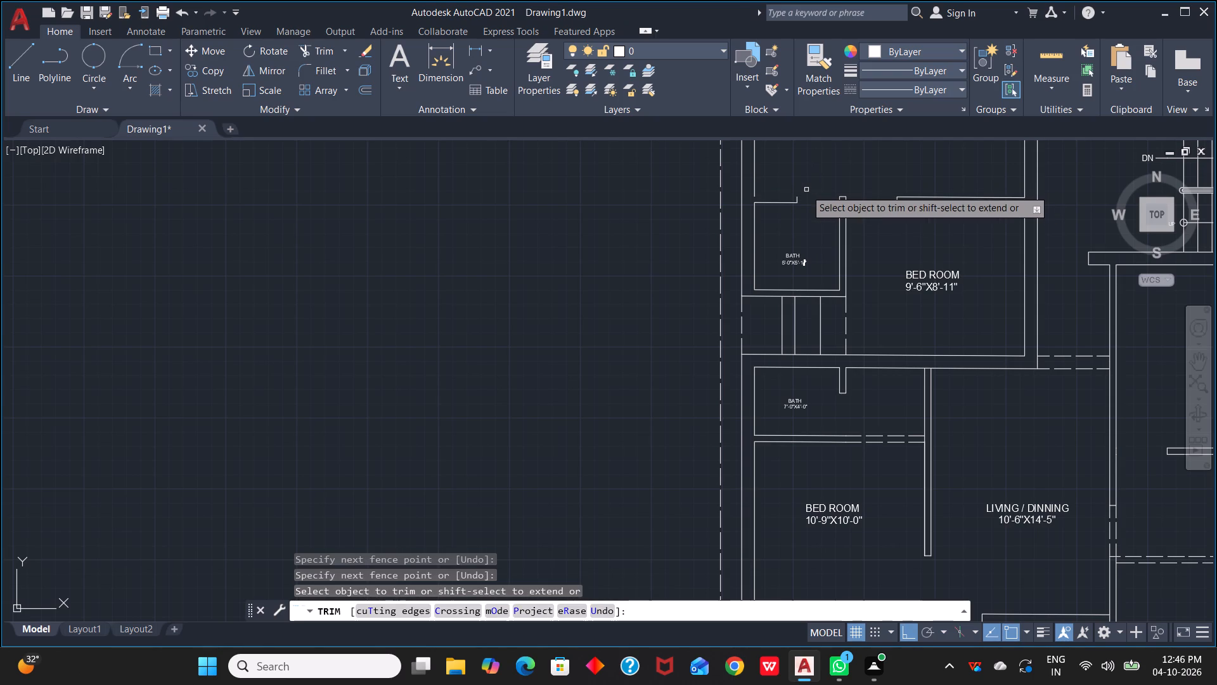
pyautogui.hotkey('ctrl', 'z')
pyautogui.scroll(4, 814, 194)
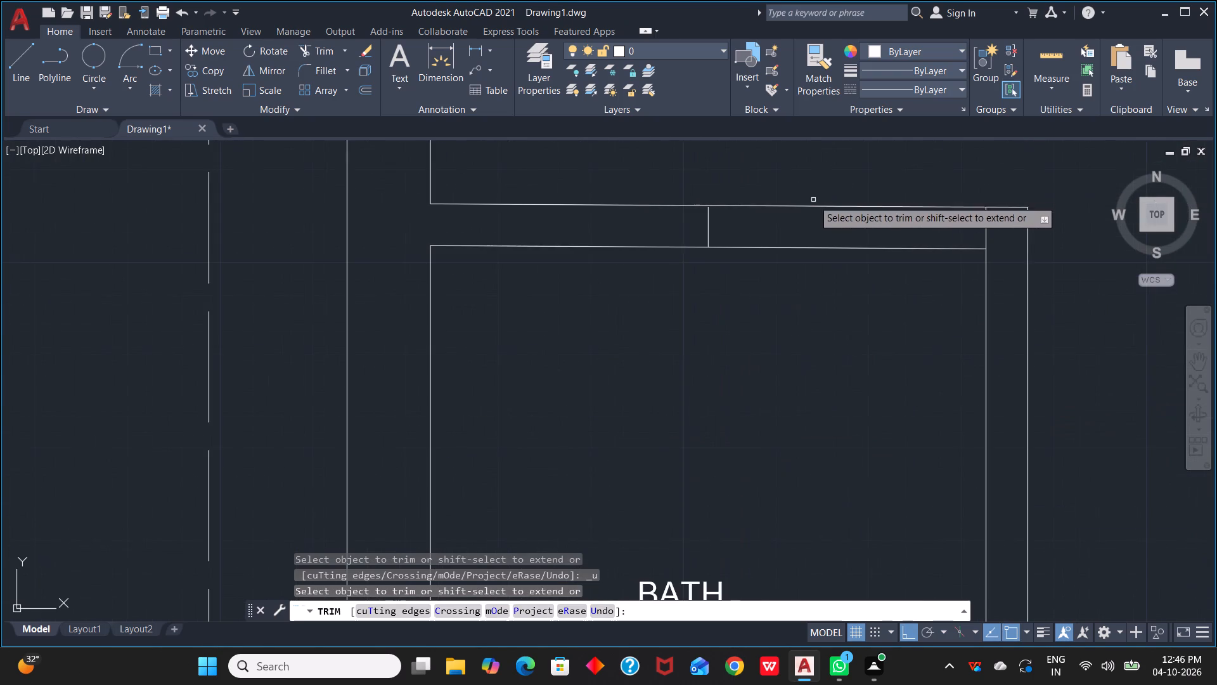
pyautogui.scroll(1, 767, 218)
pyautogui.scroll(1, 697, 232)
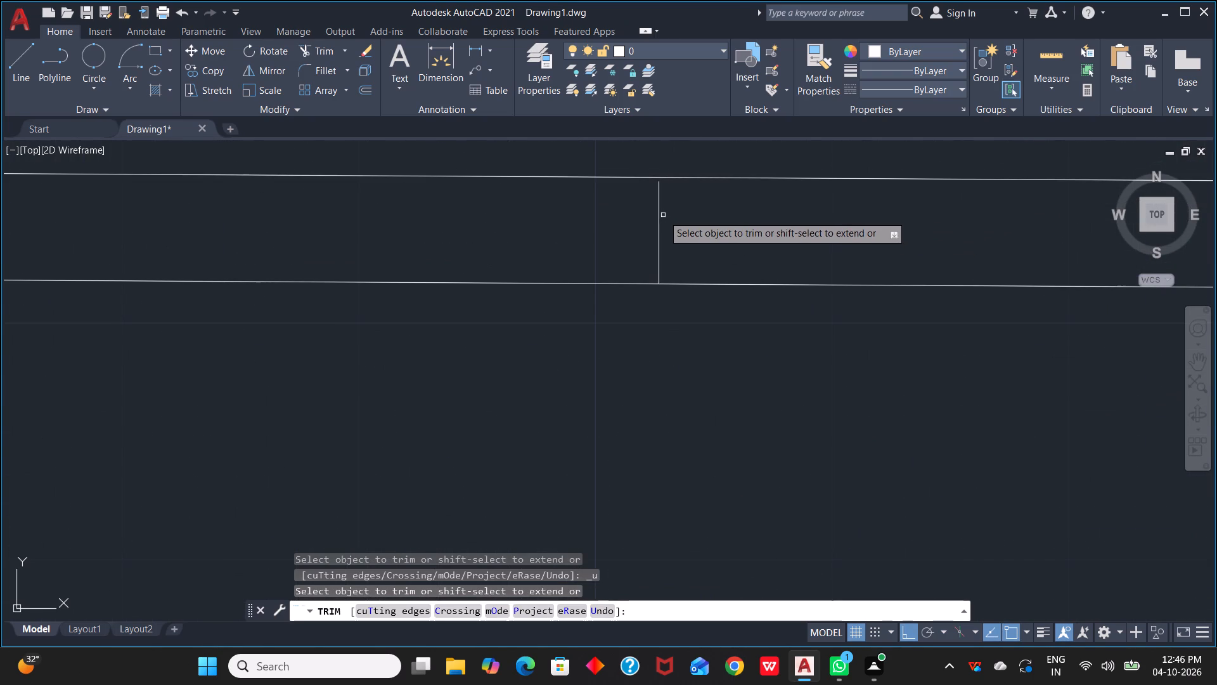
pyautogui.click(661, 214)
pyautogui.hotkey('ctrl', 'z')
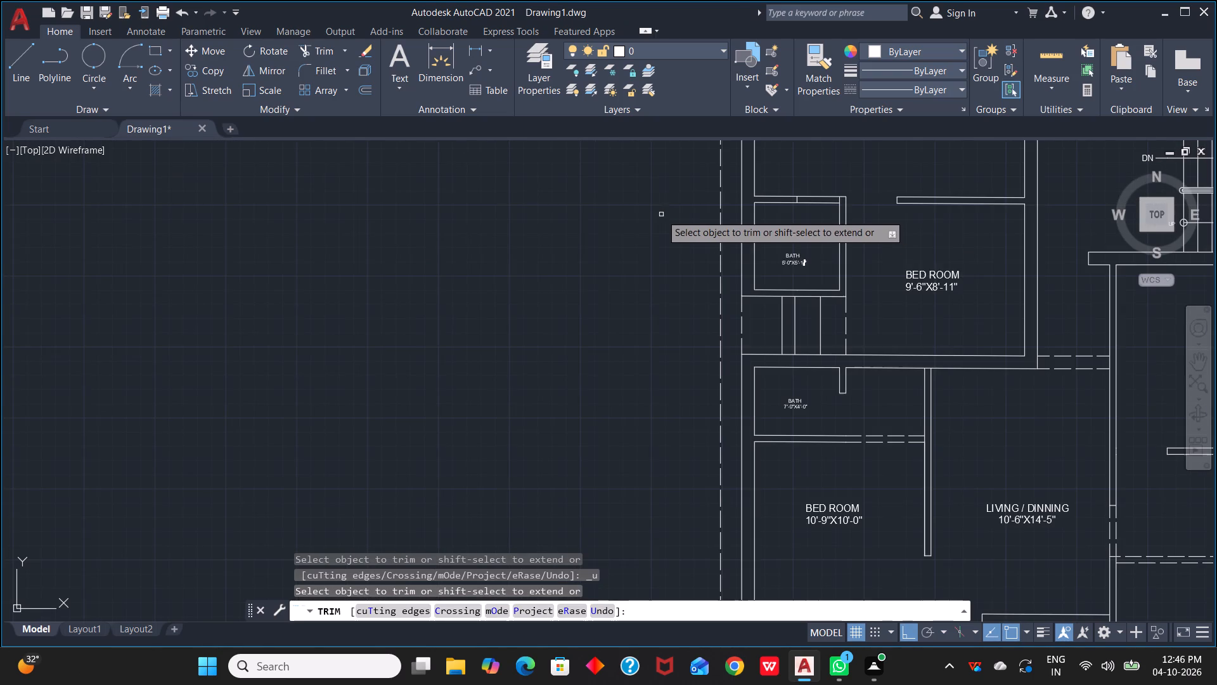
# Stretch the upper end of the stub in the 5'-0"X5'-1½" bath's north wall up to the wall's north face.
pyautogui.scroll(4, 806, 211)
pyautogui.moveTo(765, 199); pyautogui.dragTo(752, 301, button='middle')
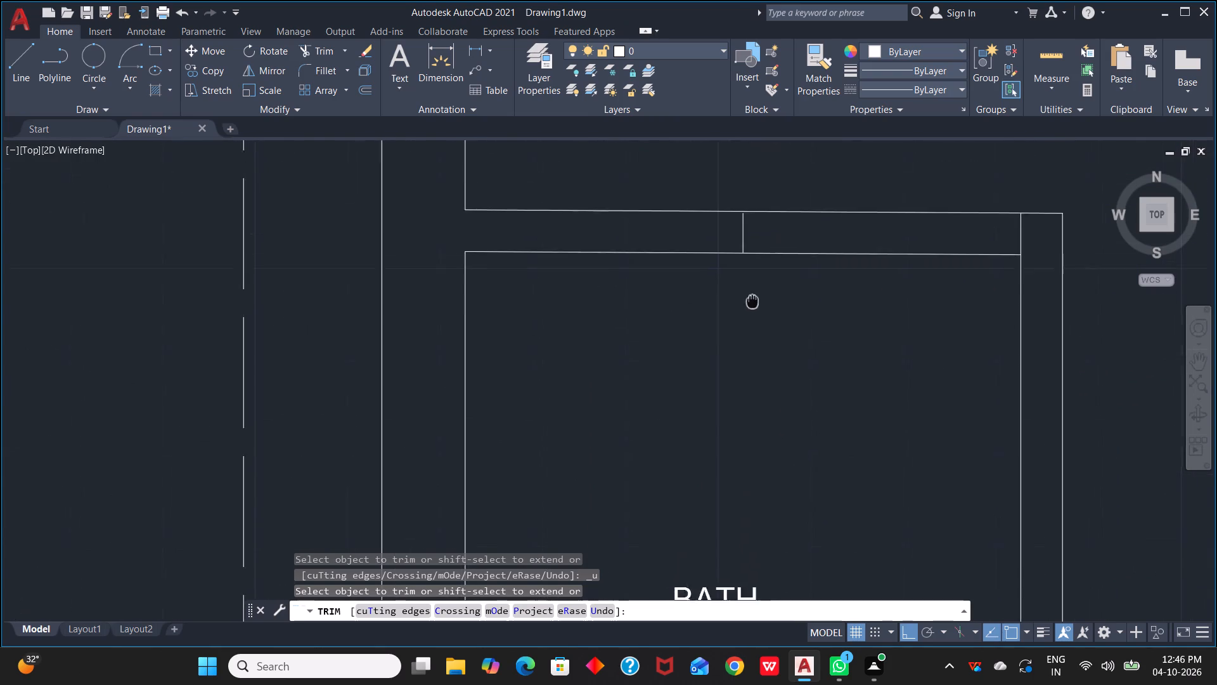
pyautogui.moveTo(752, 301); pyautogui.dragTo(742, 351, button='middle')
pyautogui.press('Escape')
pyautogui.press('Escape')
pyautogui.scroll(3, 757, 302)
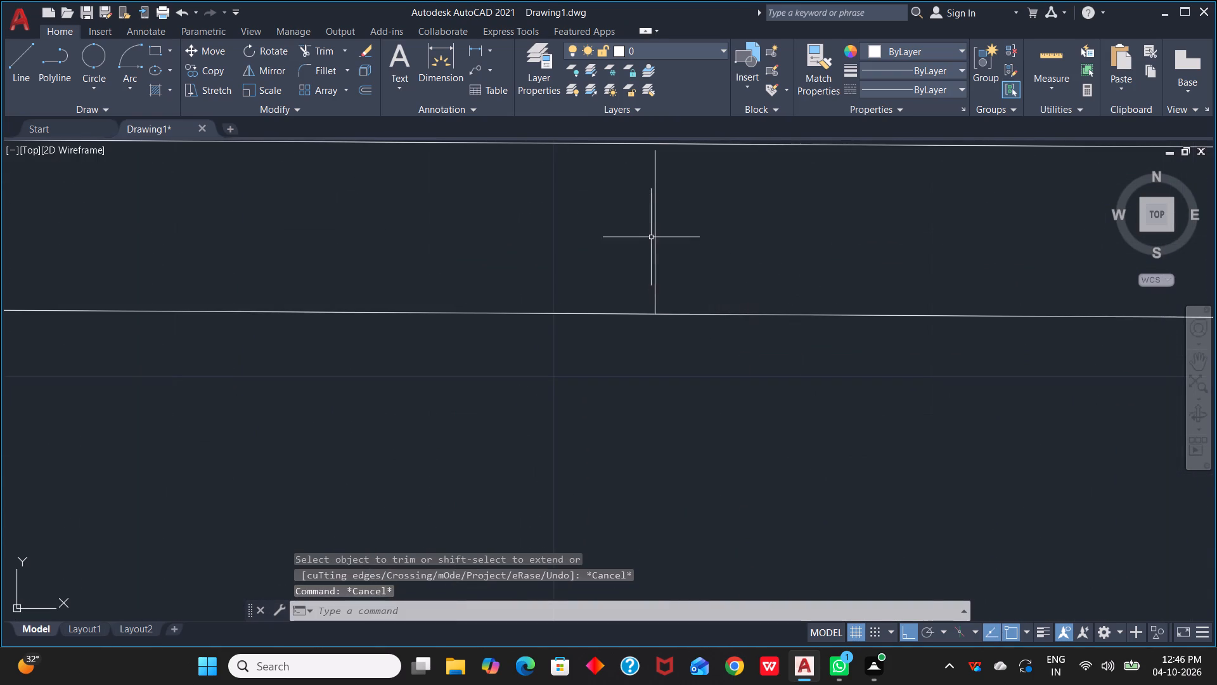
pyautogui.click(657, 234)
pyautogui.moveTo(690, 205); pyautogui.dragTo(716, 304, button='middle')
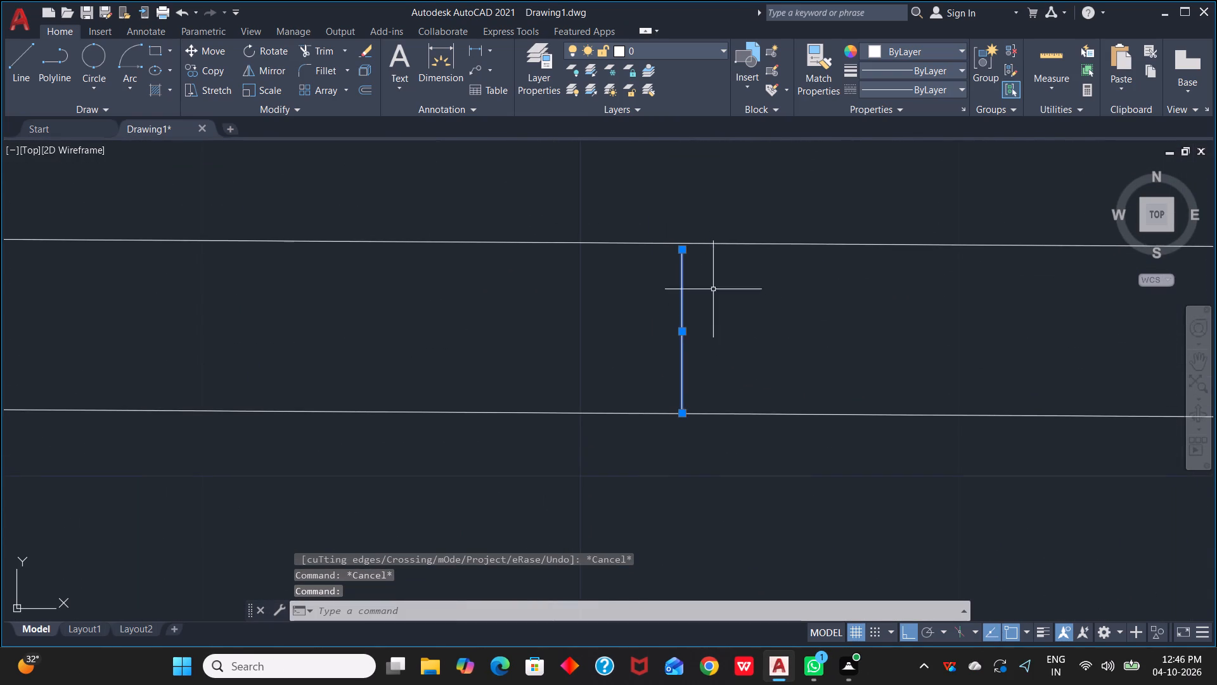
pyautogui.scroll(1, 712, 279)
pyautogui.moveTo(660, 231); pyautogui.dragTo(659, 221)
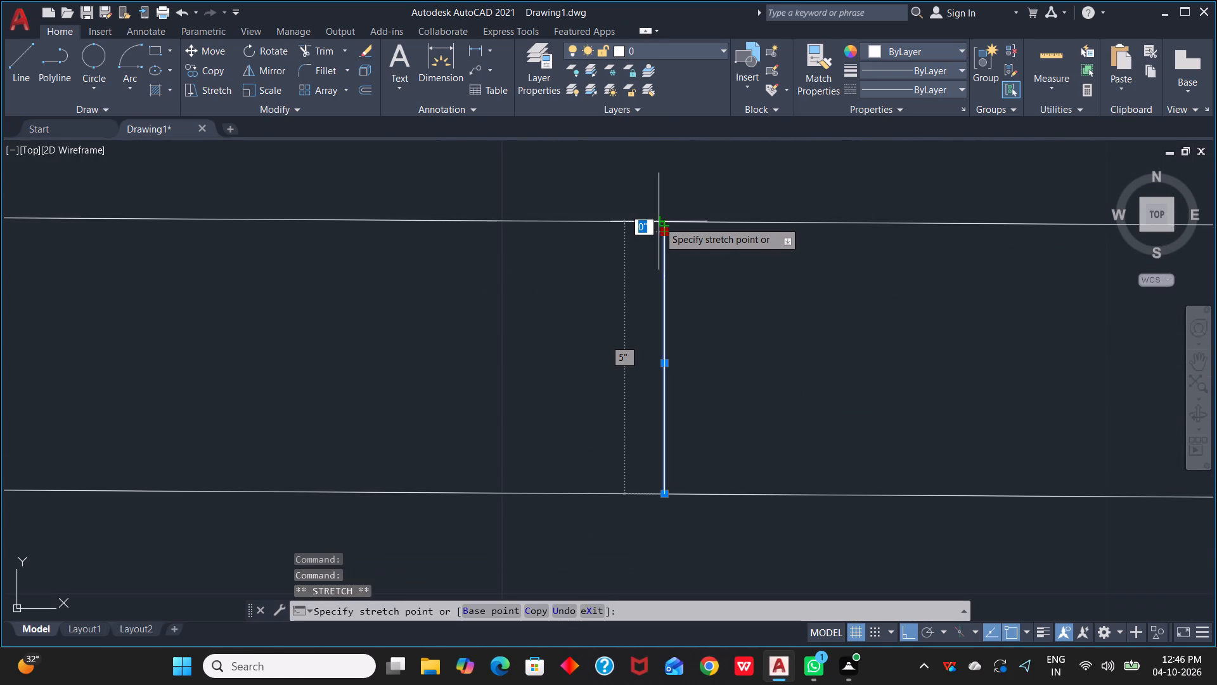
pyautogui.moveTo(659, 221); pyautogui.dragTo(662, 221)
pyautogui.click(662, 221)
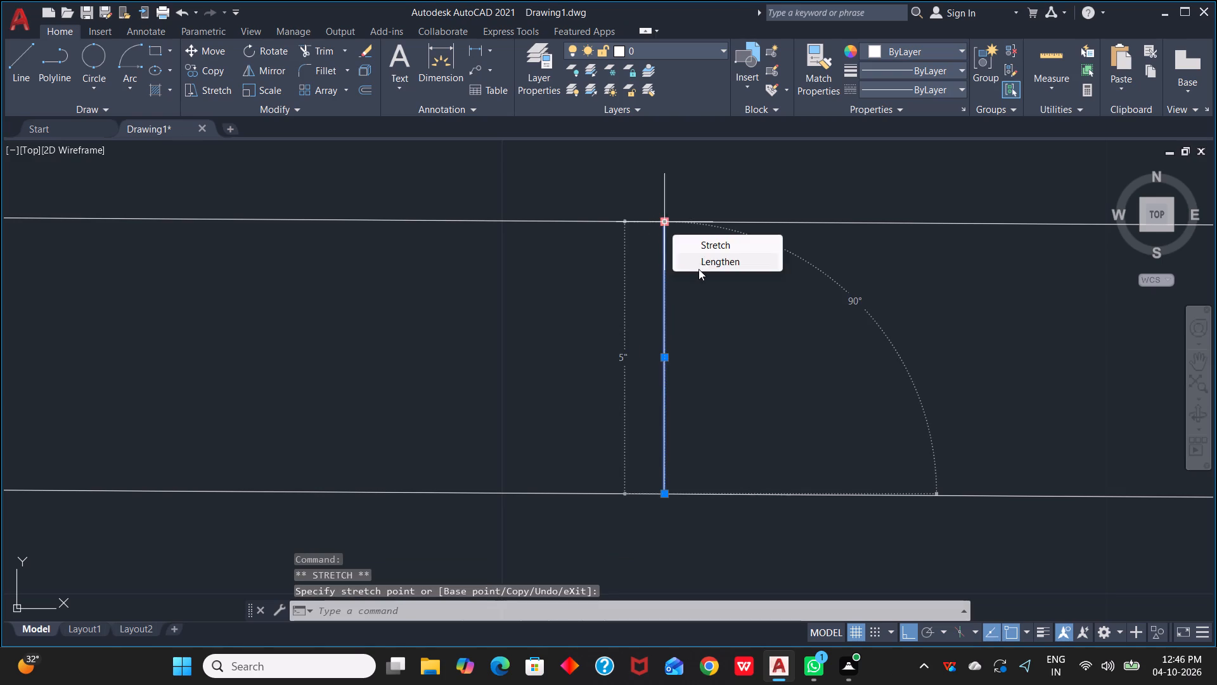
pyautogui.press('Escape')
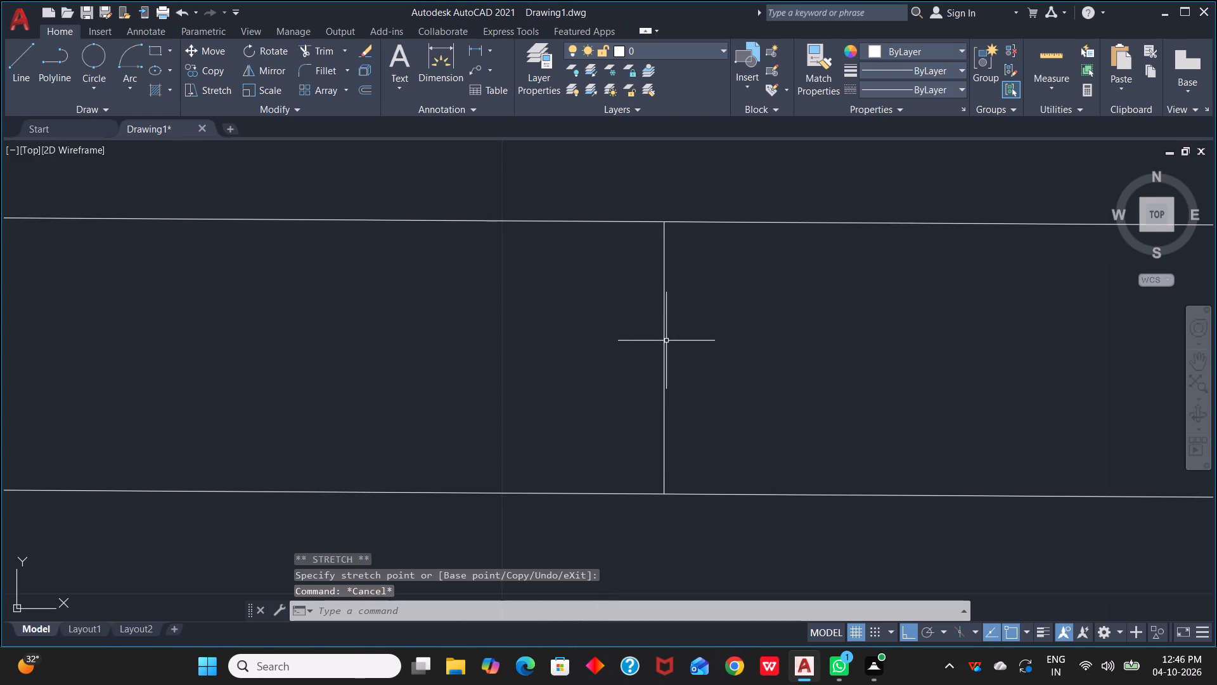
pyautogui.click(666, 341)
pyautogui.scroll(-3, 723, 336)
pyautogui.scroll(-2, 814, 353)
pyautogui.moveTo(815, 353); pyautogui.dragTo(756, 358, button='middle')
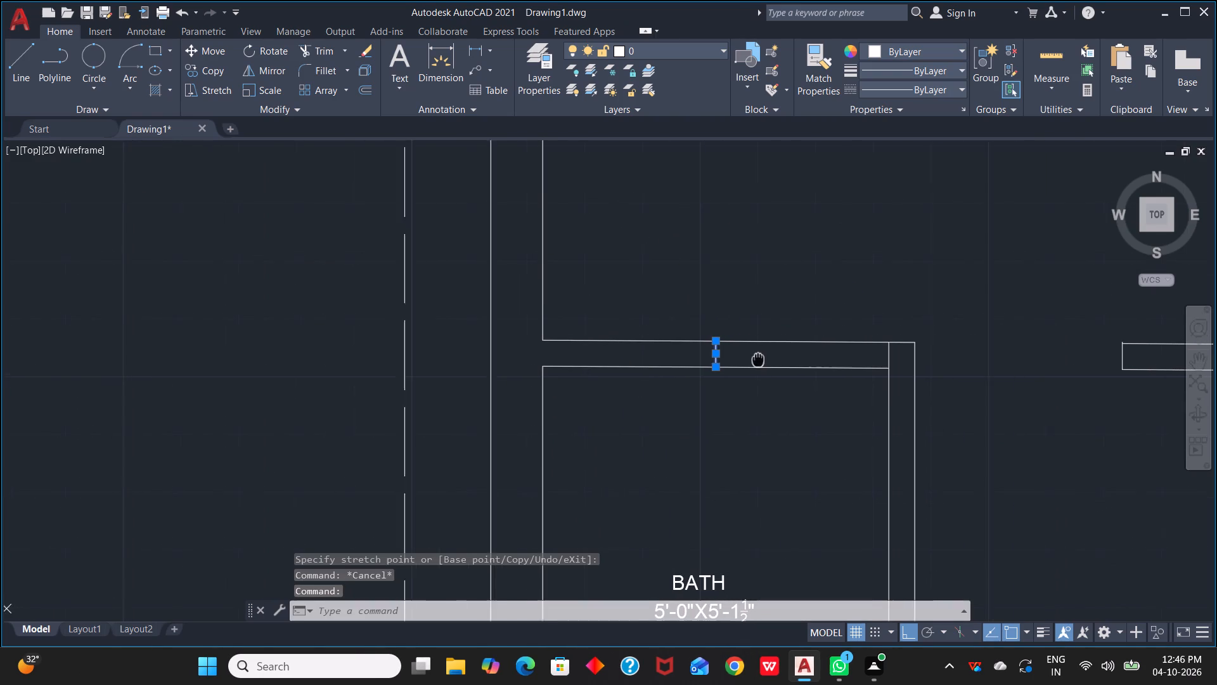
pyautogui.moveTo(756, 358); pyautogui.dragTo(751, 358, button='middle')
pyautogui.press('Escape')
# Trim both north wall lines of the 5'-0"X5'-1½" bath between the stub and its east wall for a door opening.
pyautogui.press('t')
pyautogui.press('r')
pyautogui.press('space')
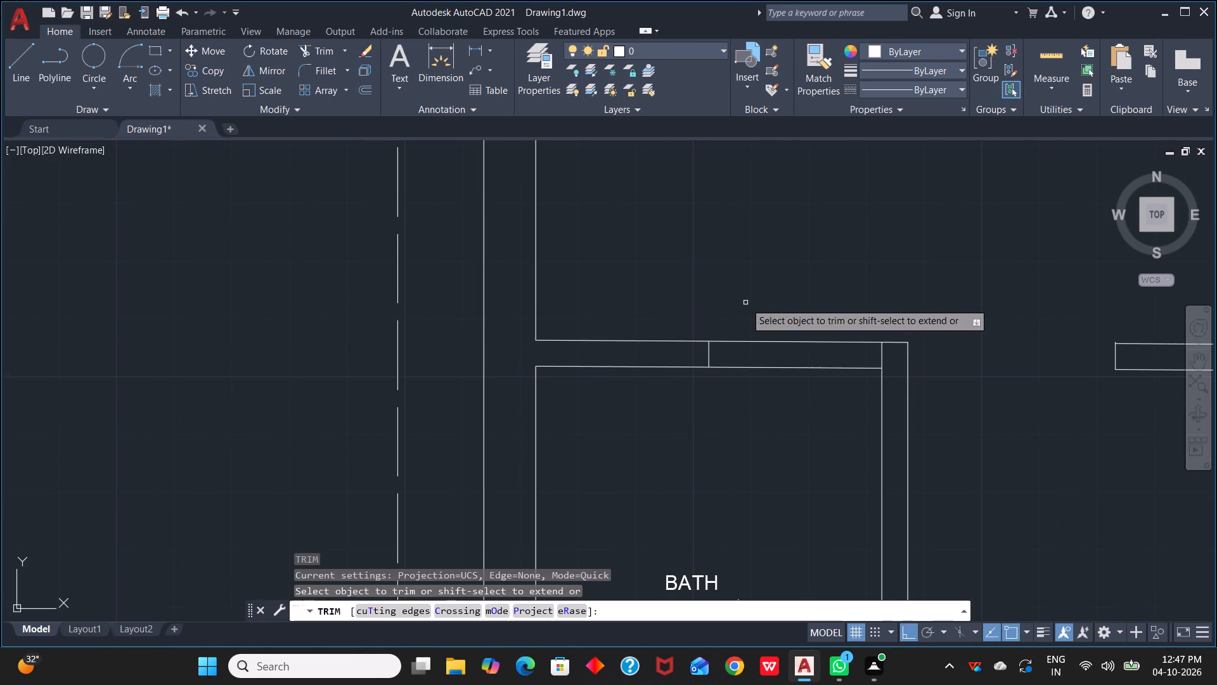
pyautogui.moveTo(778, 313); pyautogui.dragTo(786, 374)
# Offset the south wall line of the 12'-3"X6'-0" kitchen 2'-6" northward into the kitchen and utility.
pyautogui.scroll(-2, 787, 375)
pyautogui.moveTo(884, 379); pyautogui.dragTo(890, 259, button='middle')
pyautogui.scroll(-2, 888, 260)
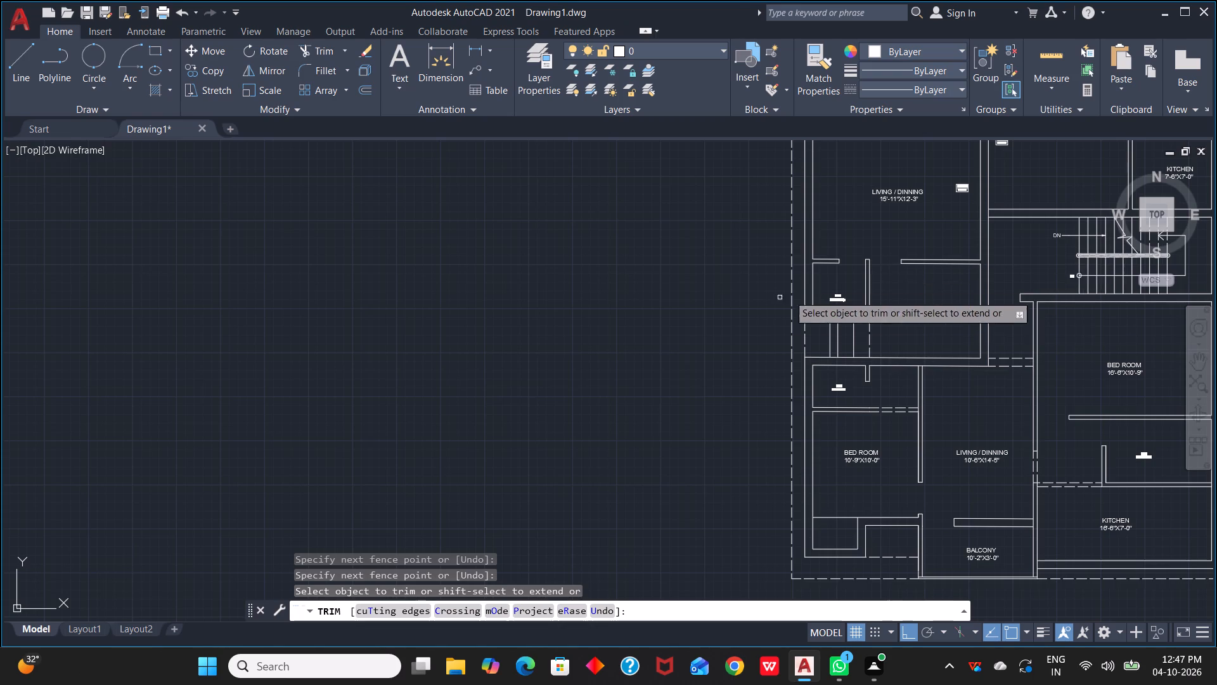
pyautogui.scroll(2, 886, 233)
pyautogui.scroll(-3, 886, 233)
pyautogui.moveTo(886, 233); pyautogui.dragTo(908, 386, button='middle')
pyautogui.scroll(3, 902, 352)
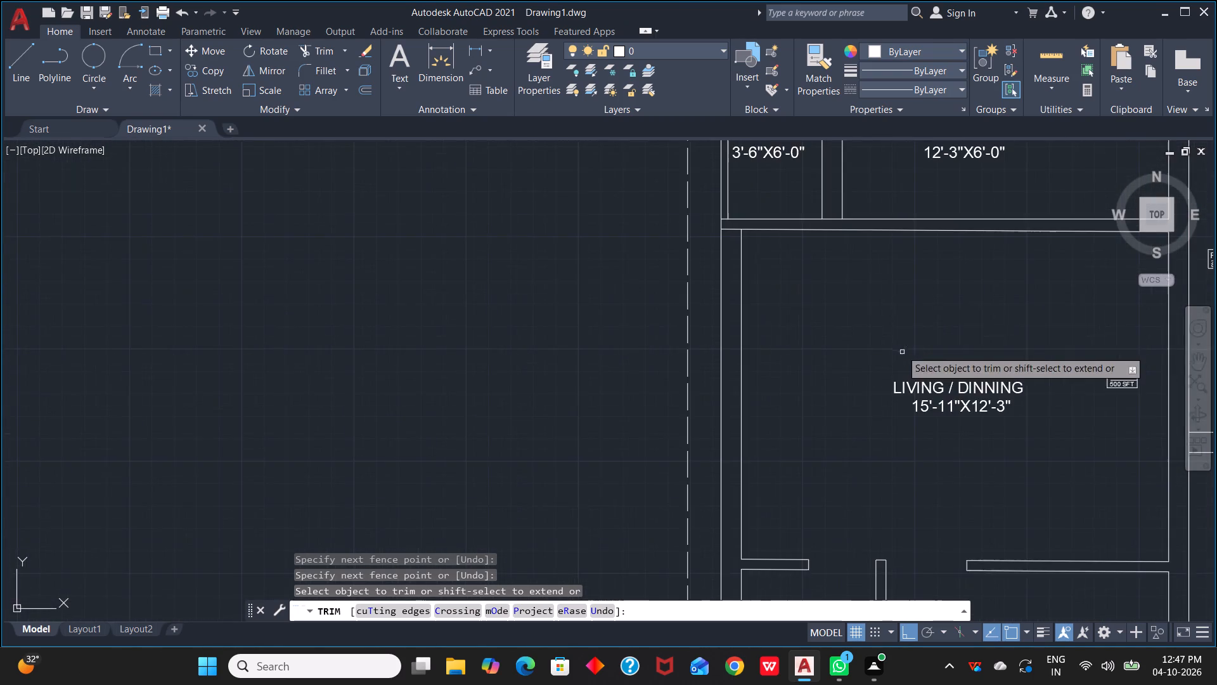
pyautogui.moveTo(877, 296); pyautogui.dragTo(901, 381, button='middle')
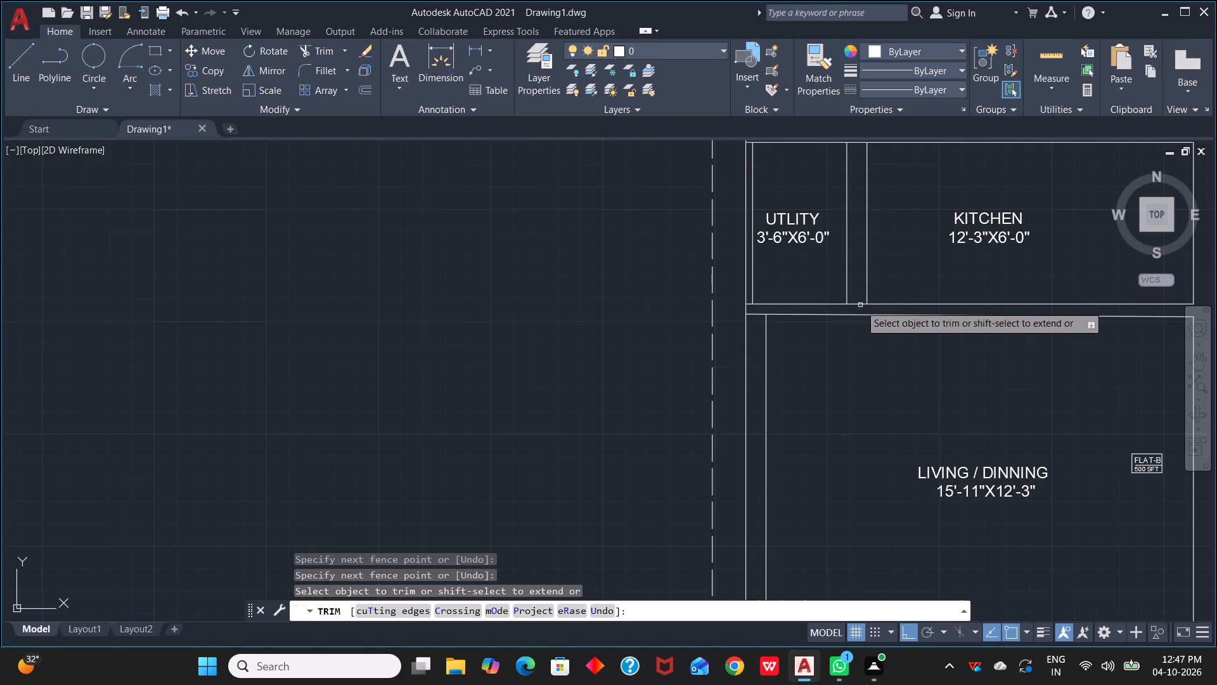
pyautogui.press('Escape')
pyautogui.press('o')
pyautogui.press('space')
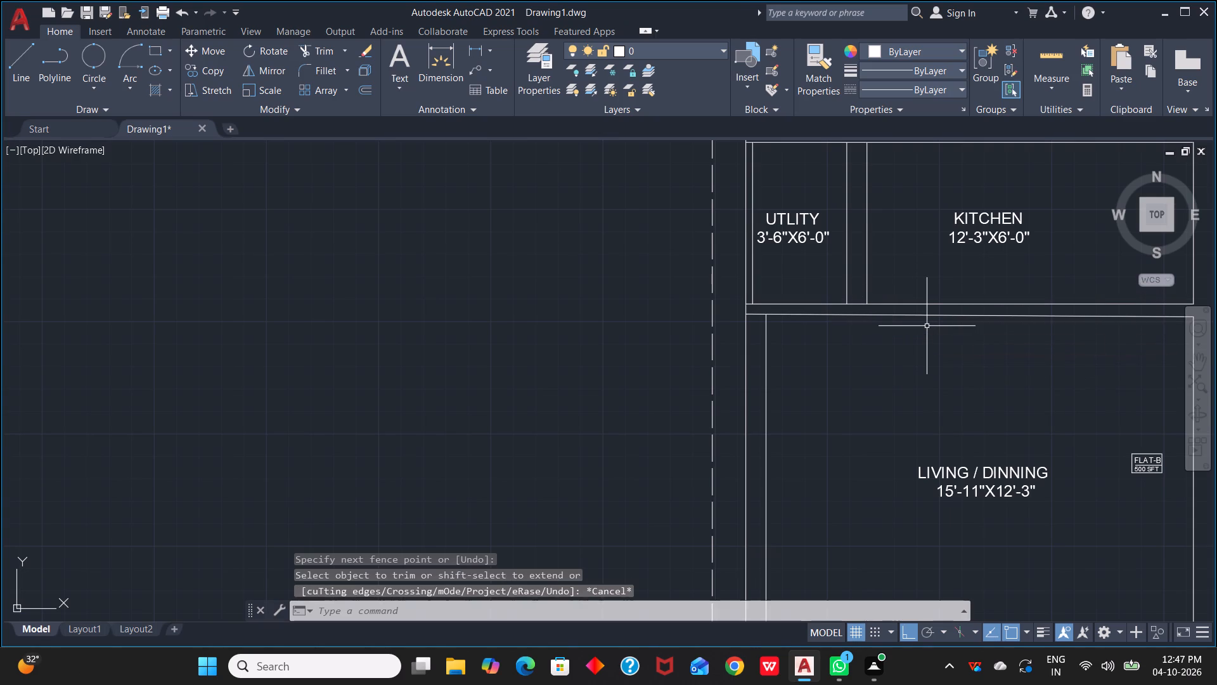
pyautogui.press('space')
pyautogui.click(859, 304)
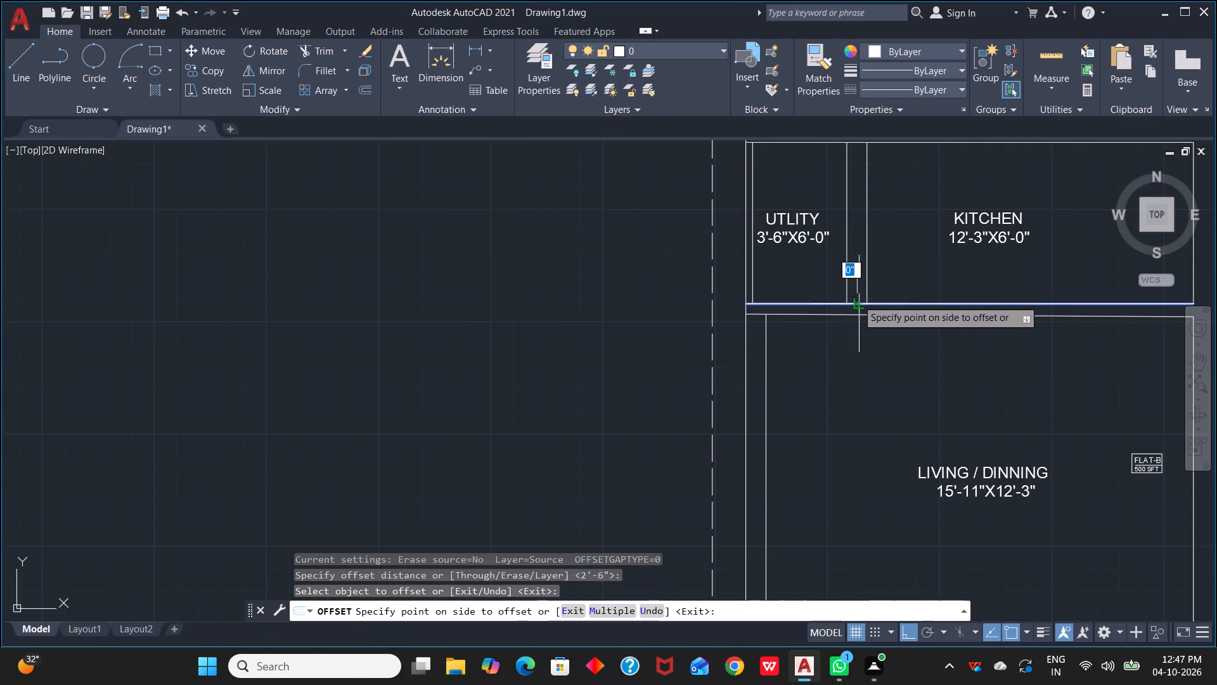
pyautogui.click(856, 291)
# Trim the offset line inside the kitchen and utility, leaving only the stub across the wall between them.
pyautogui.scroll(-1, 922, 269)
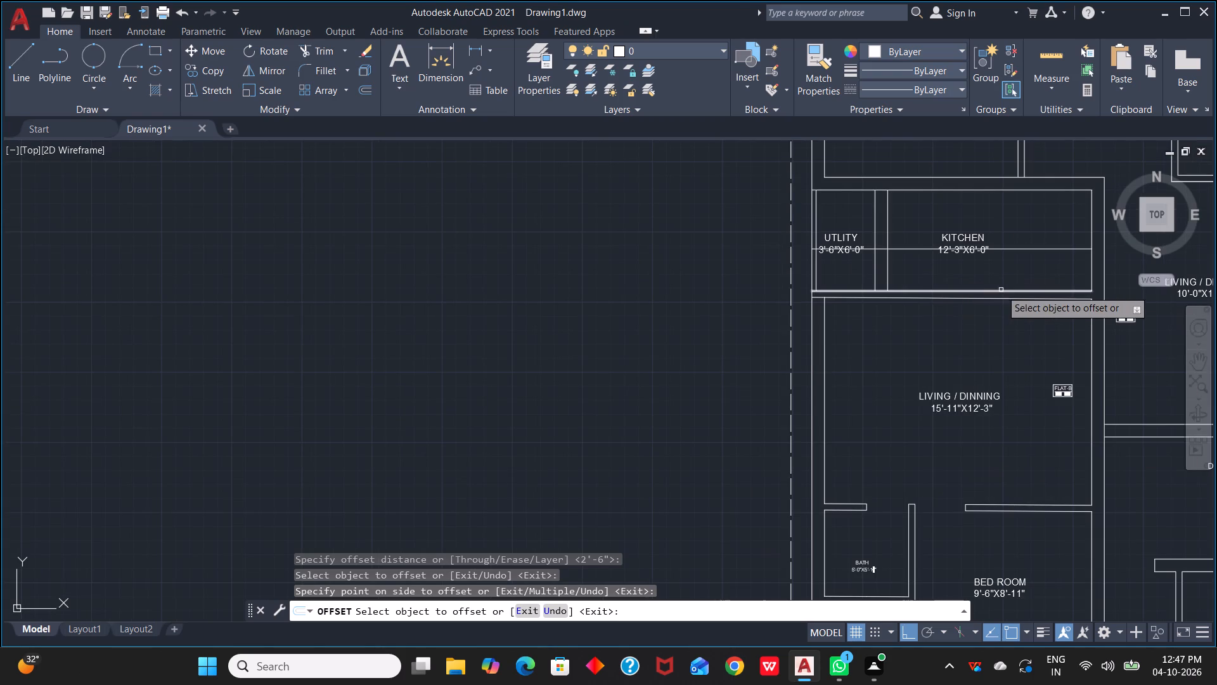
pyautogui.write('TR')
pyautogui.press('space')
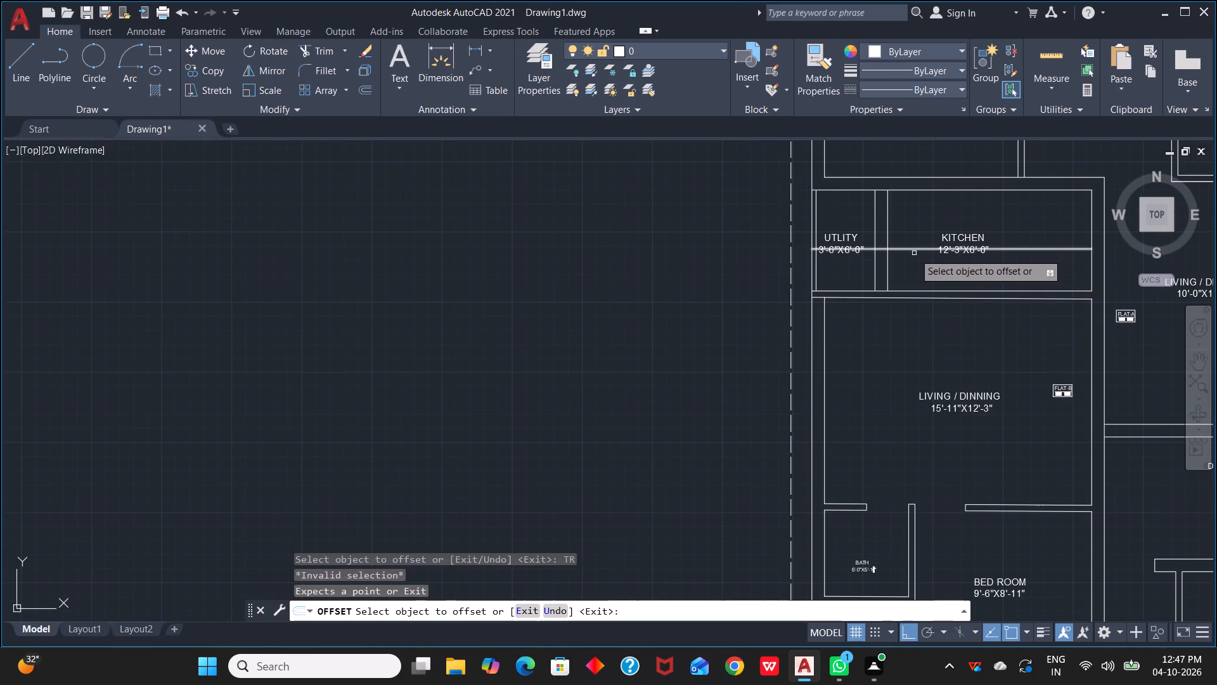
pyautogui.press('Escape')
pyautogui.write('TR')
pyautogui.press('space')
pyautogui.click(918, 249)
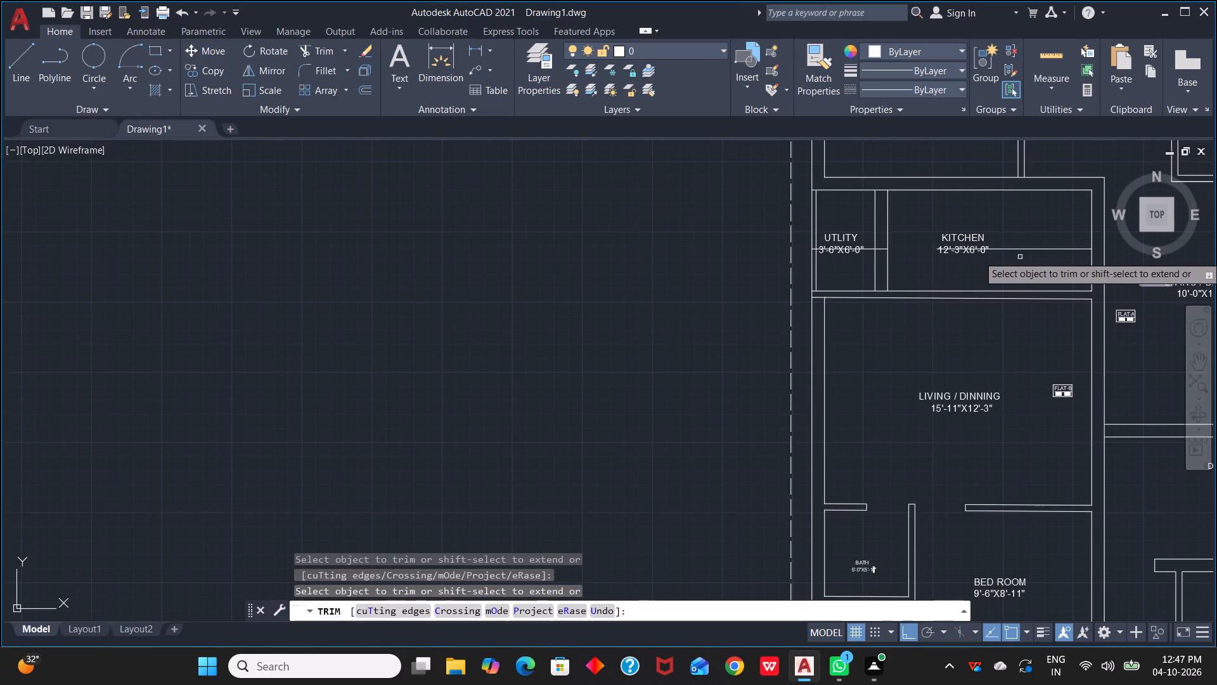
pyautogui.scroll(2, 1020, 255)
pyautogui.click(970, 240)
pyautogui.click(953, 238)
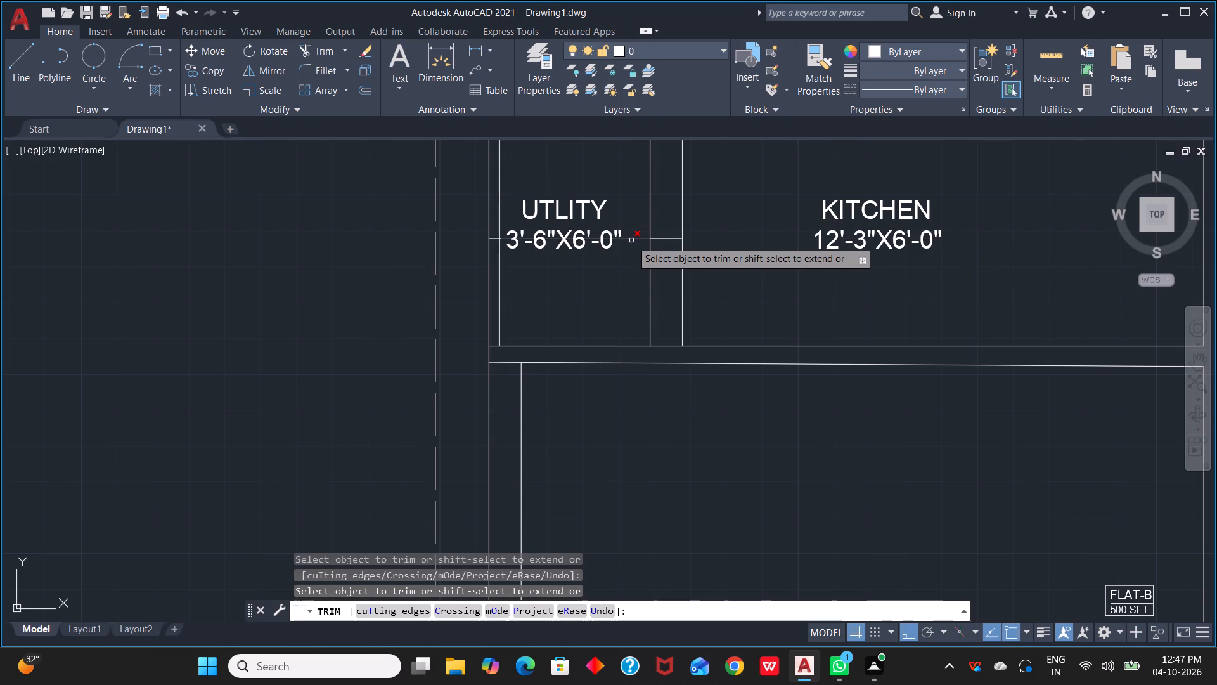
pyautogui.click(631, 240)
pyautogui.scroll(3, 488, 240)
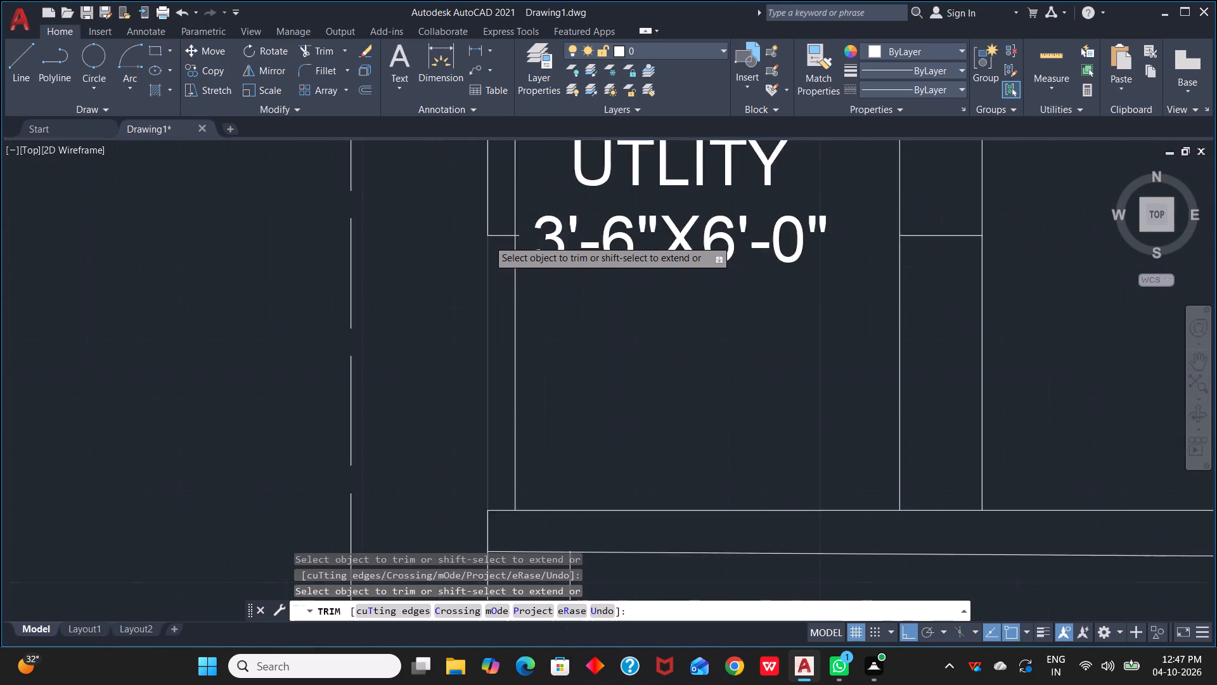
pyautogui.click(513, 232)
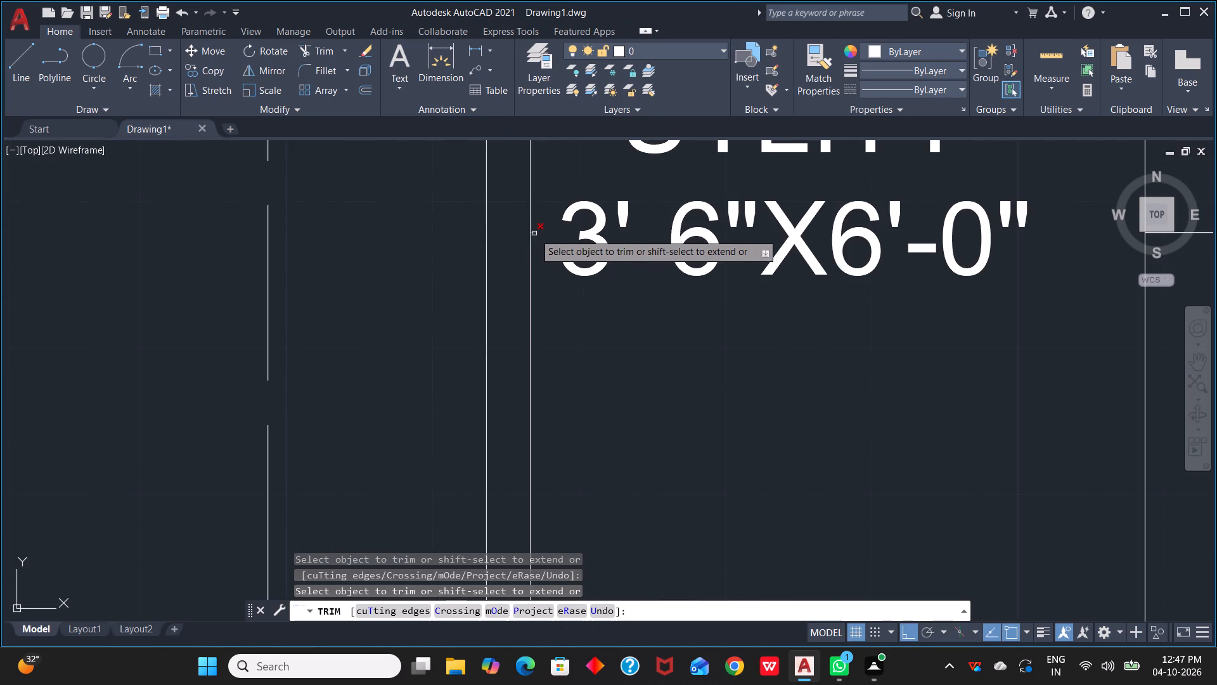
pyautogui.click(536, 233)
# Trim both faces of the wall between the utility and kitchen south of the stub for a door opening.
pyautogui.scroll(-2, 714, 346)
pyautogui.moveTo(787, 381); pyautogui.dragTo(800, 383)
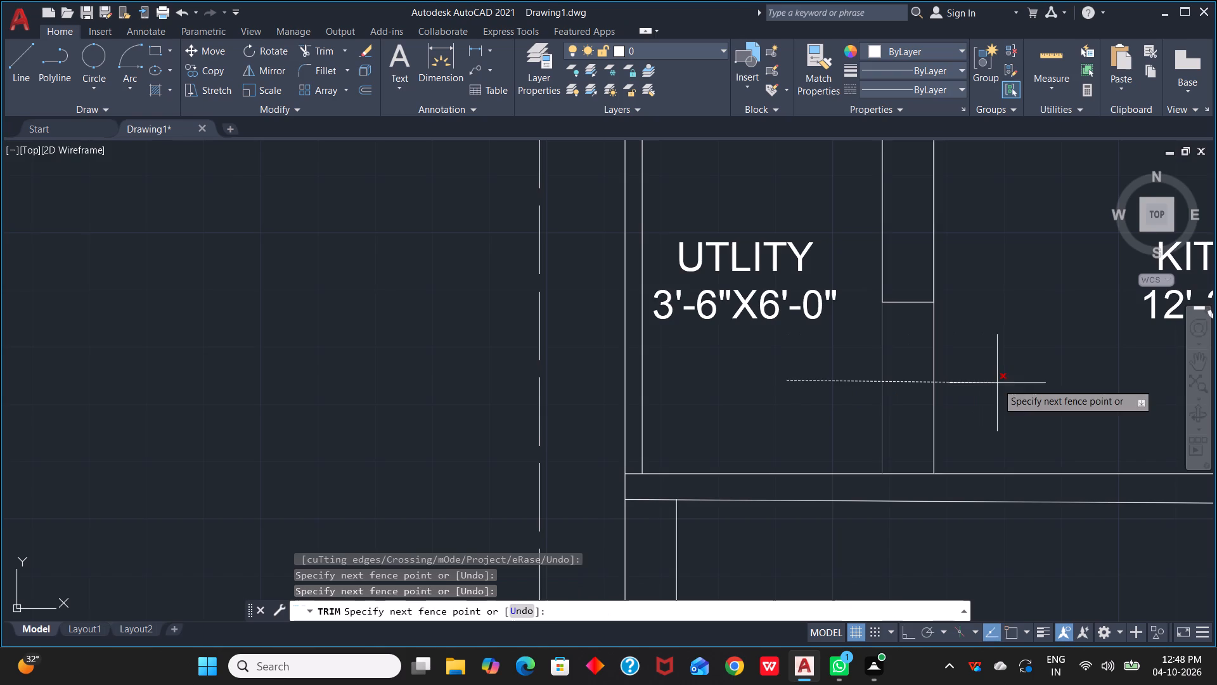
pyautogui.click(997, 383)
pyautogui.scroll(-2, 965, 369)
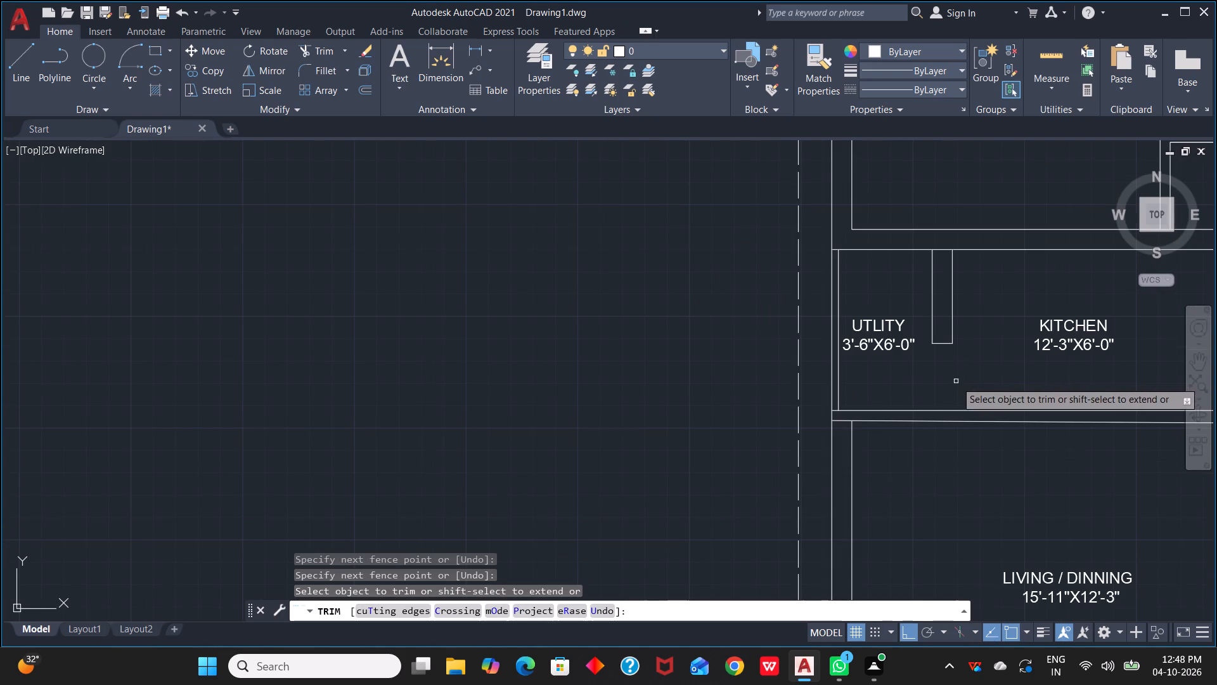
# Extend the east face of the utility–kitchen wall south through the kitchen's south wall to the living room's north wall line.
pyautogui.scroll(-1, 965, 450)
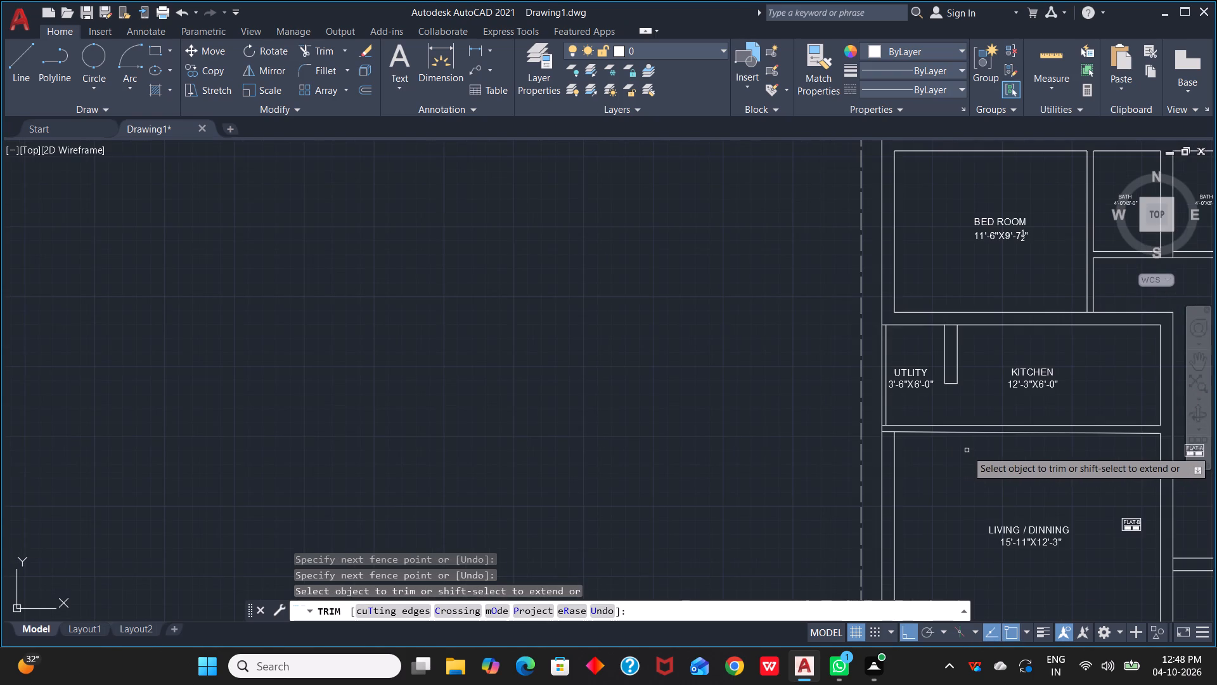
pyautogui.moveTo(967, 450); pyautogui.dragTo(877, 433, button='middle')
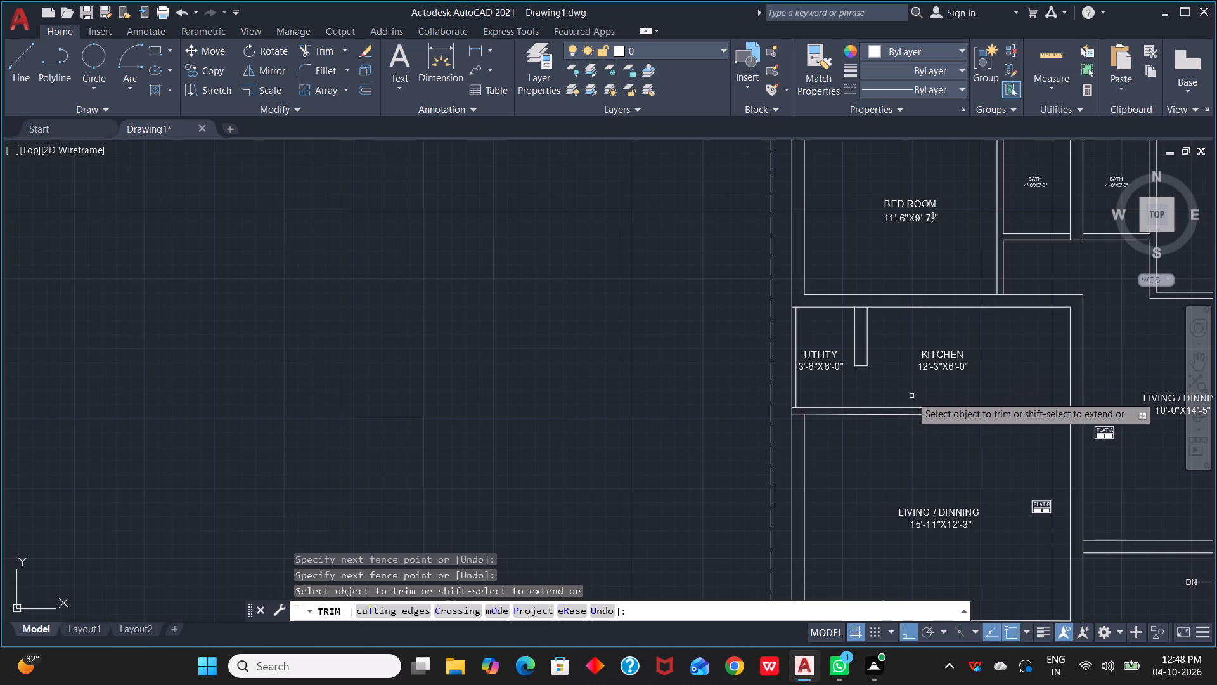
pyautogui.scroll(3, 895, 396)
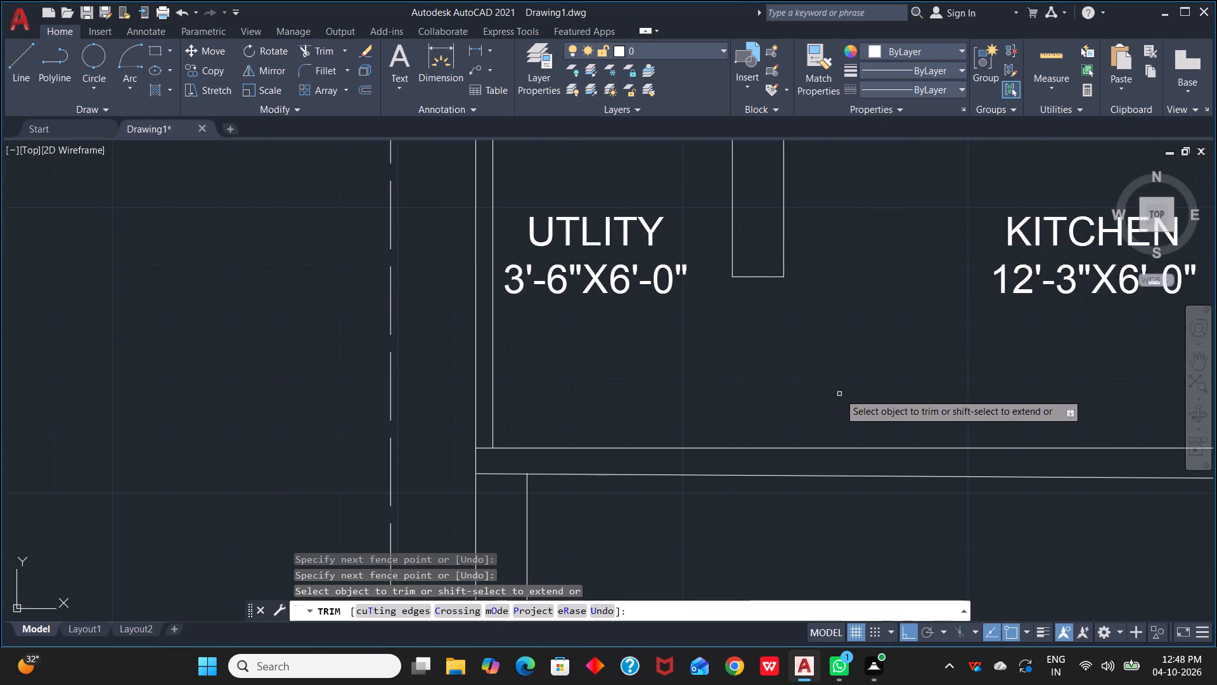
pyautogui.press('Escape')
pyautogui.press('Escape')
pyautogui.press('e')
pyautogui.press('x')
pyautogui.press('space')
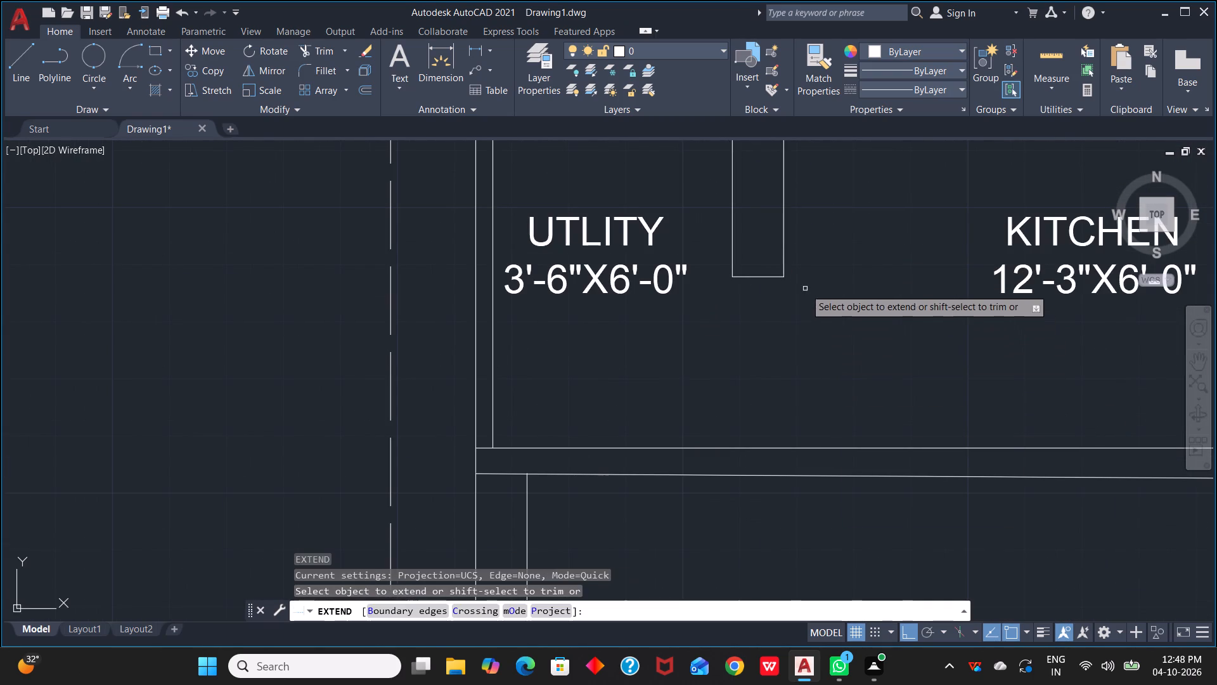
pyautogui.click(785, 251)
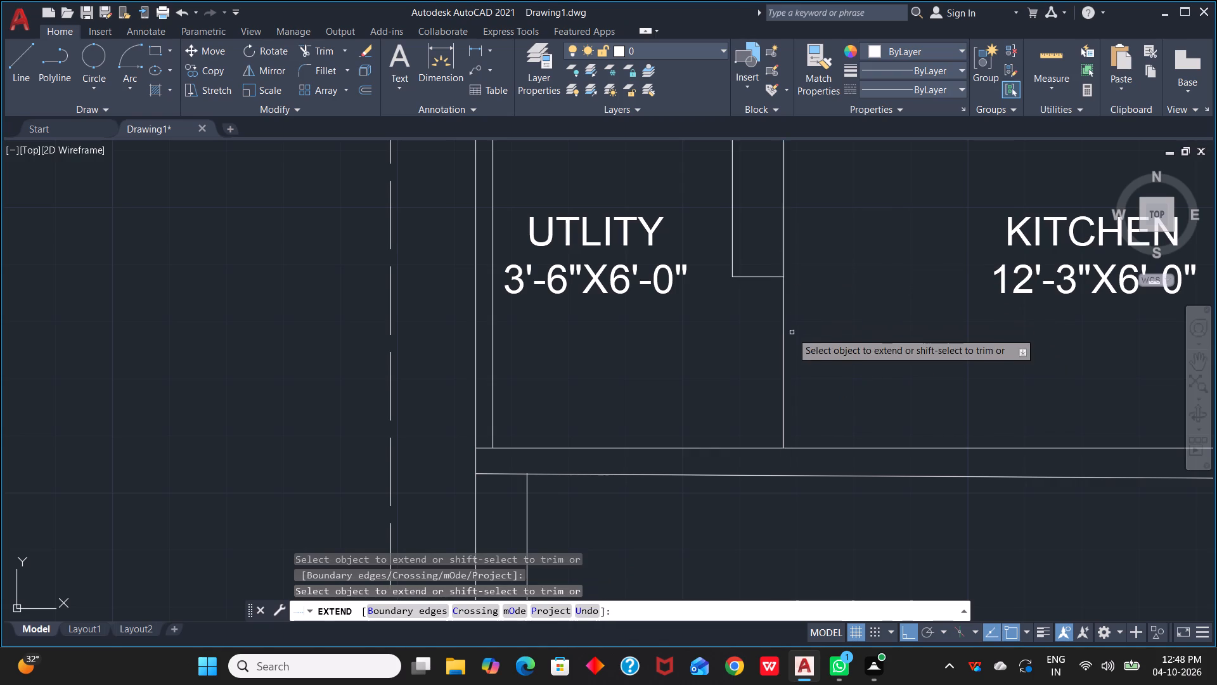
pyautogui.click(782, 361)
pyautogui.press('Escape')
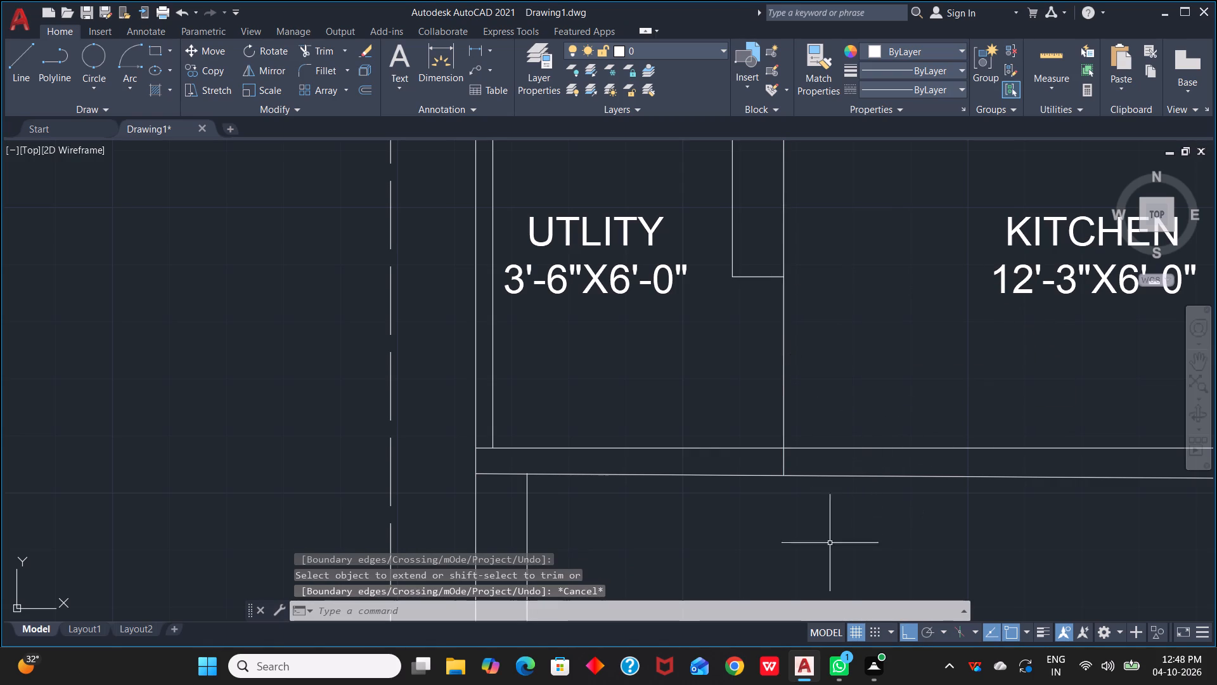
# Offset the extended utility–kitchen wall face line 3' east into the kitchen.
pyautogui.press('o')
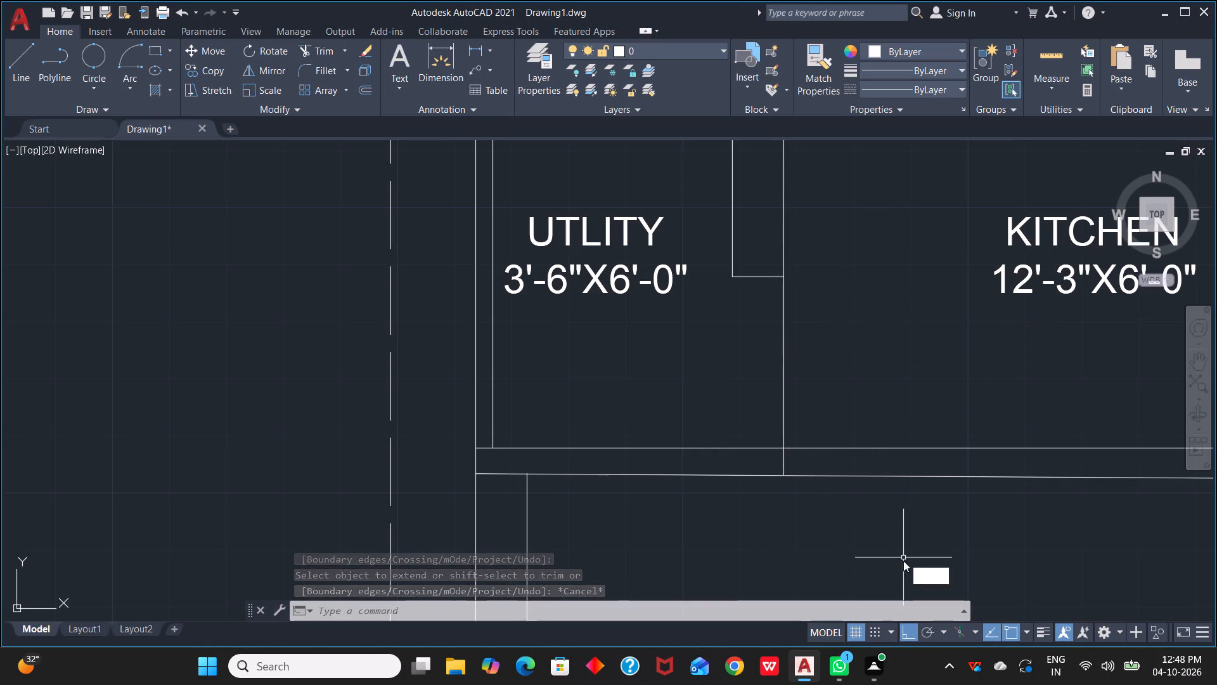
pyautogui.press('space')
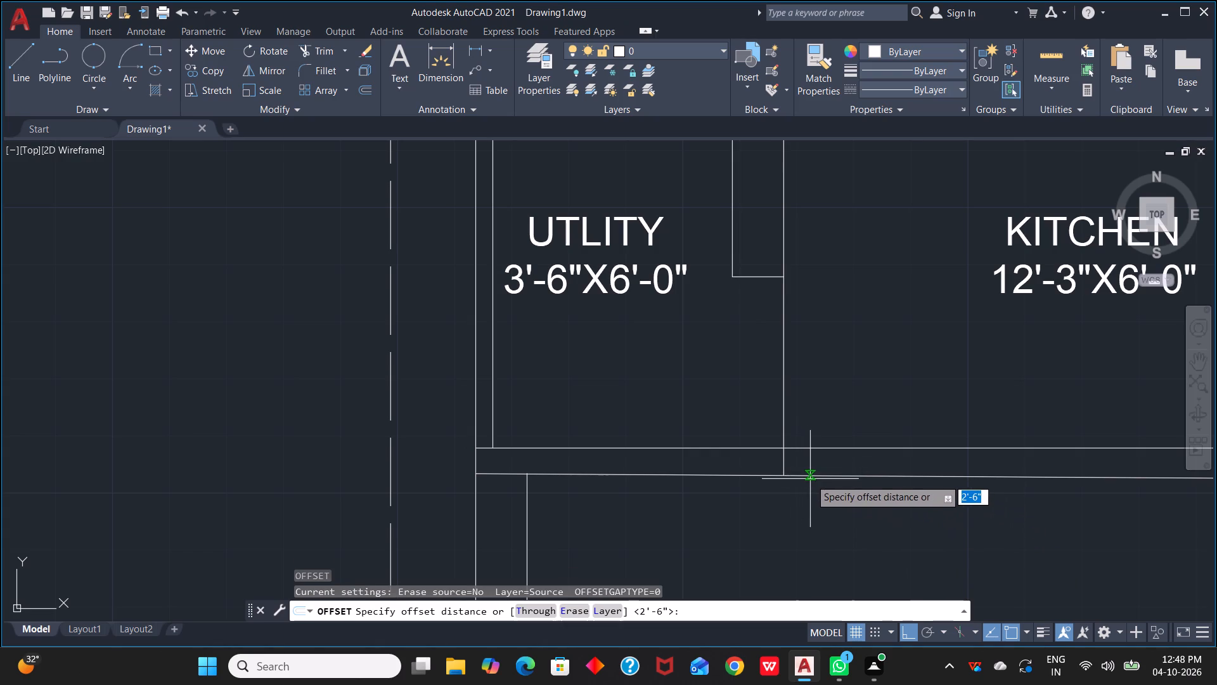
pyautogui.press('3')
pyautogui.press("'")
pyautogui.press('space')
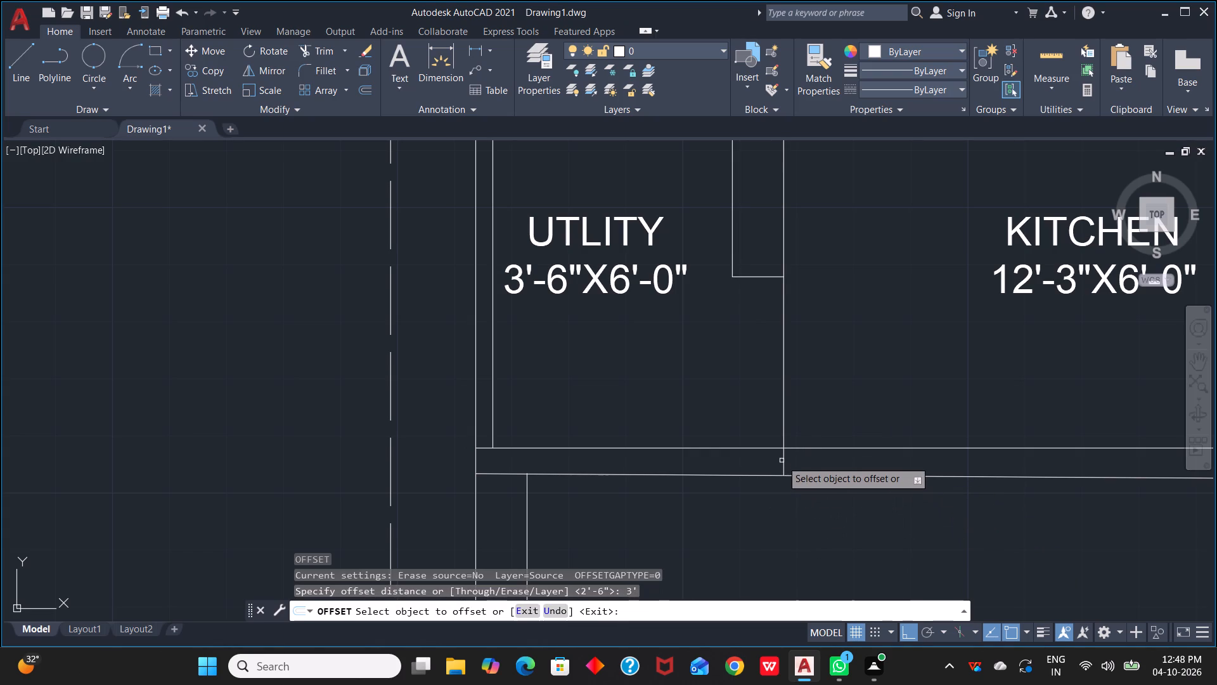
pyautogui.click(784, 460)
pyautogui.click(877, 468)
pyautogui.scroll(-1, 911, 389)
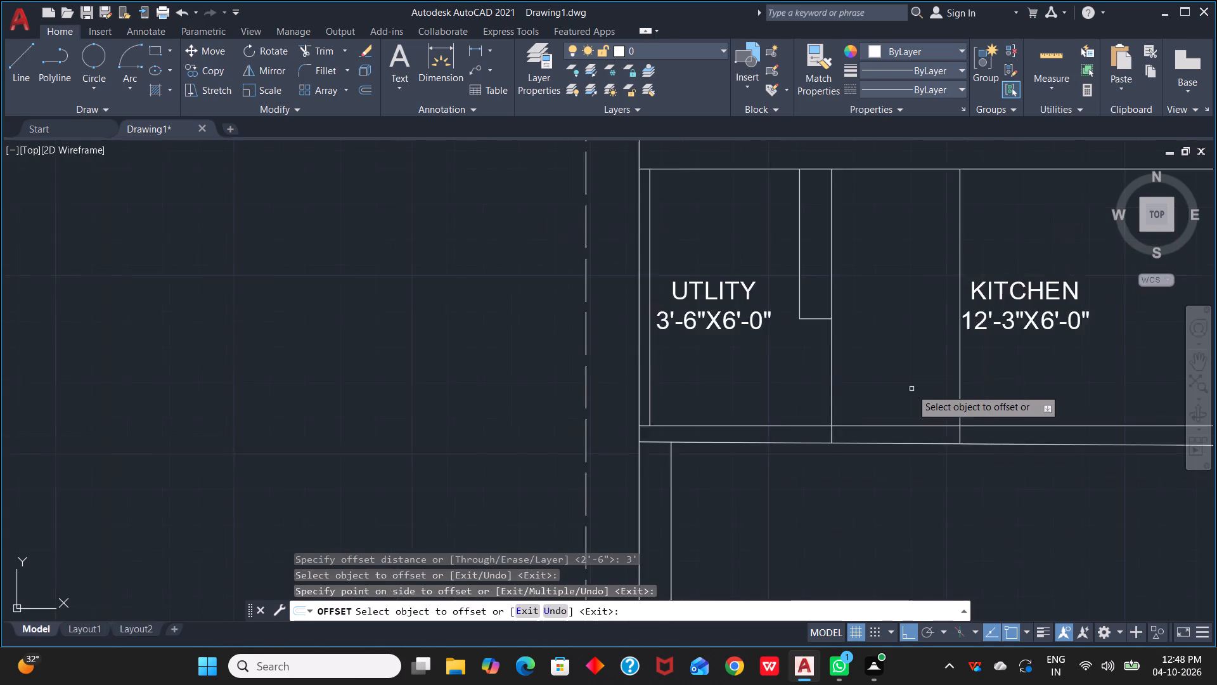
pyautogui.scroll(-1, 911, 389)
pyautogui.press('t')
pyautogui.write('R')
pyautogui.press('space')
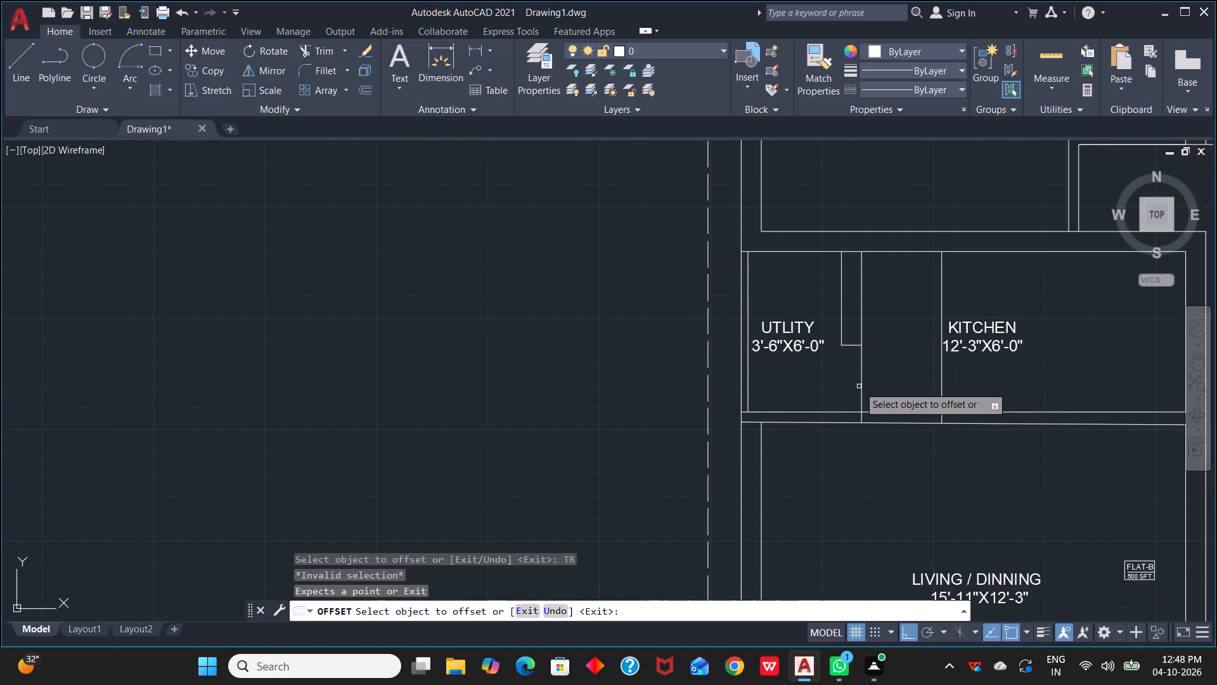
pyautogui.press('Escape')
pyautogui.press('Escape')
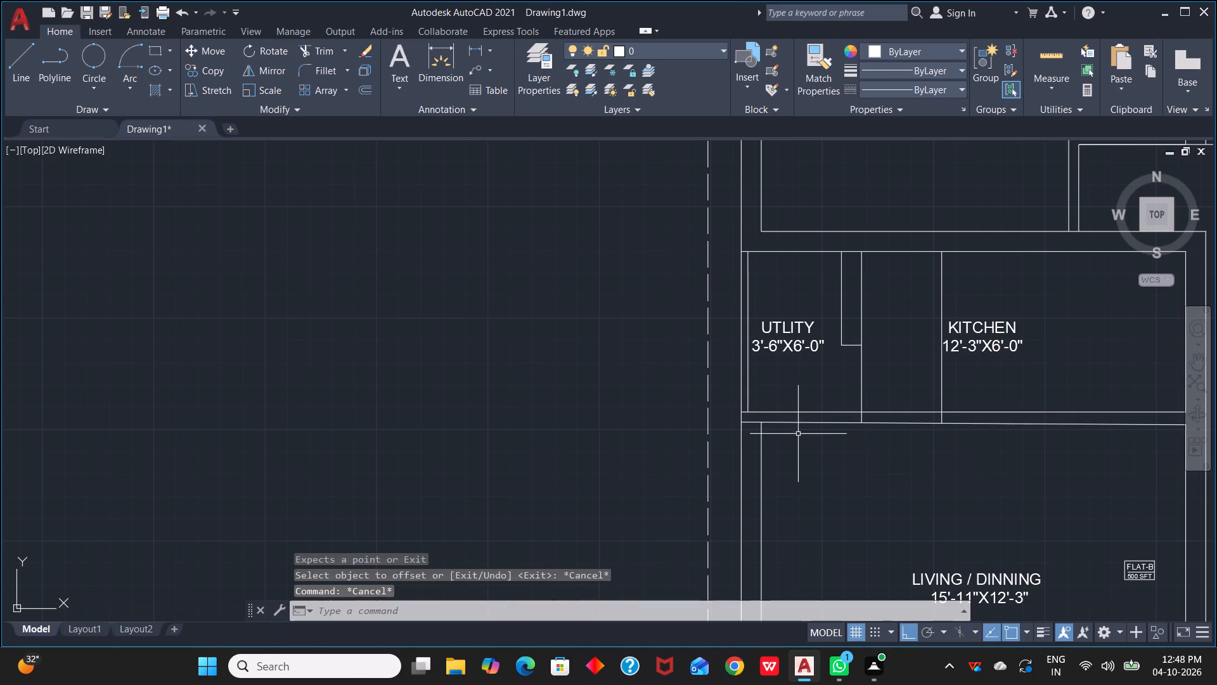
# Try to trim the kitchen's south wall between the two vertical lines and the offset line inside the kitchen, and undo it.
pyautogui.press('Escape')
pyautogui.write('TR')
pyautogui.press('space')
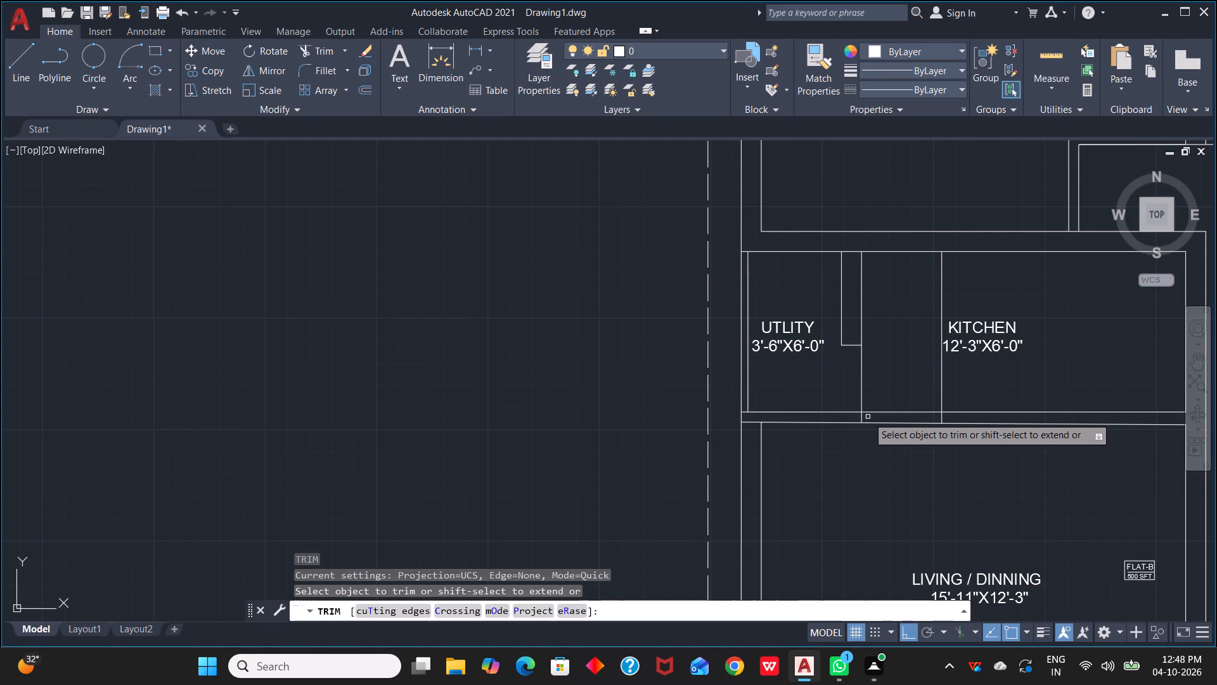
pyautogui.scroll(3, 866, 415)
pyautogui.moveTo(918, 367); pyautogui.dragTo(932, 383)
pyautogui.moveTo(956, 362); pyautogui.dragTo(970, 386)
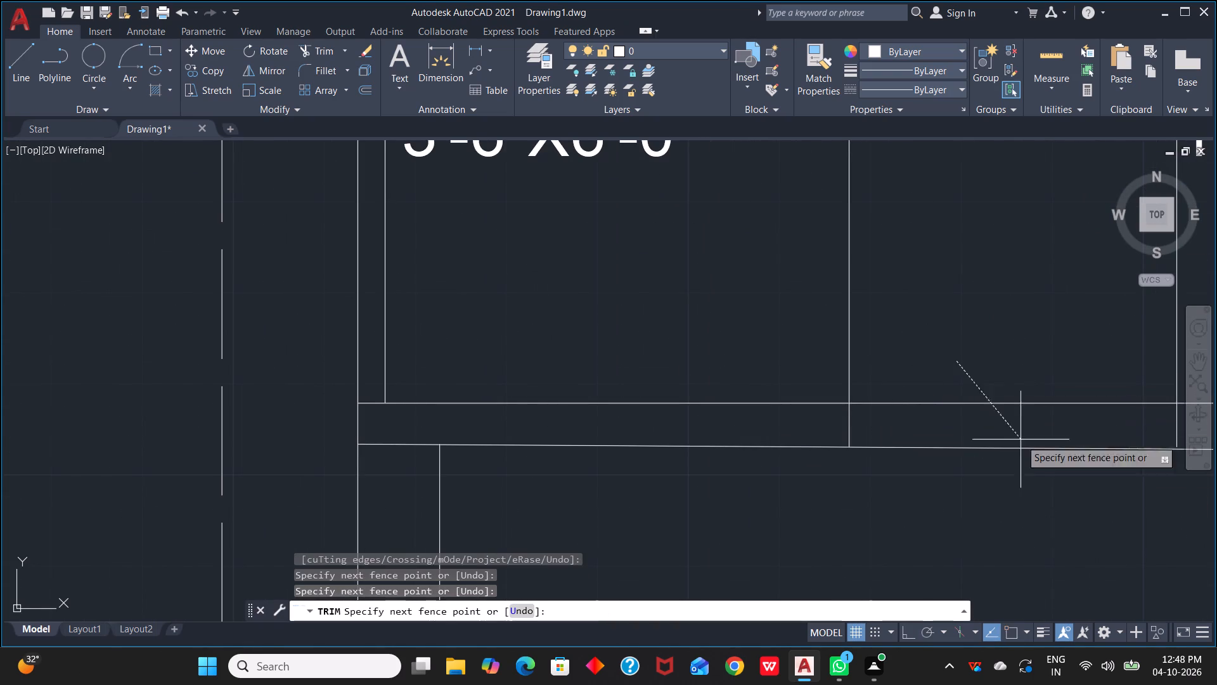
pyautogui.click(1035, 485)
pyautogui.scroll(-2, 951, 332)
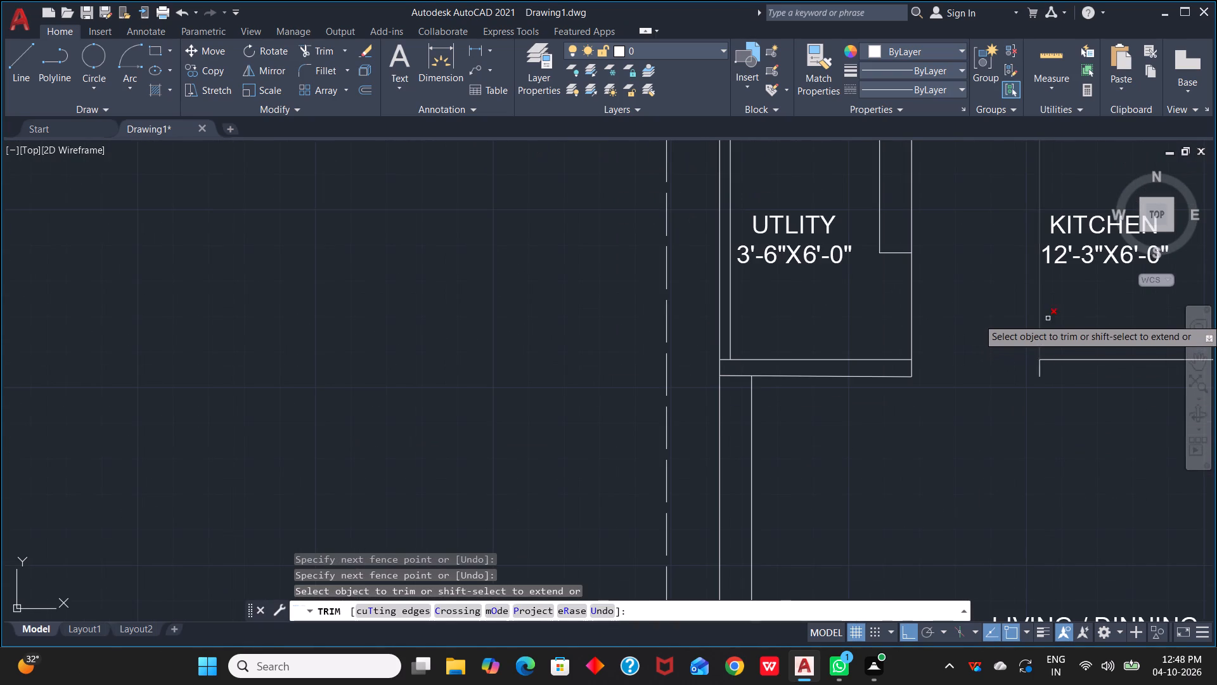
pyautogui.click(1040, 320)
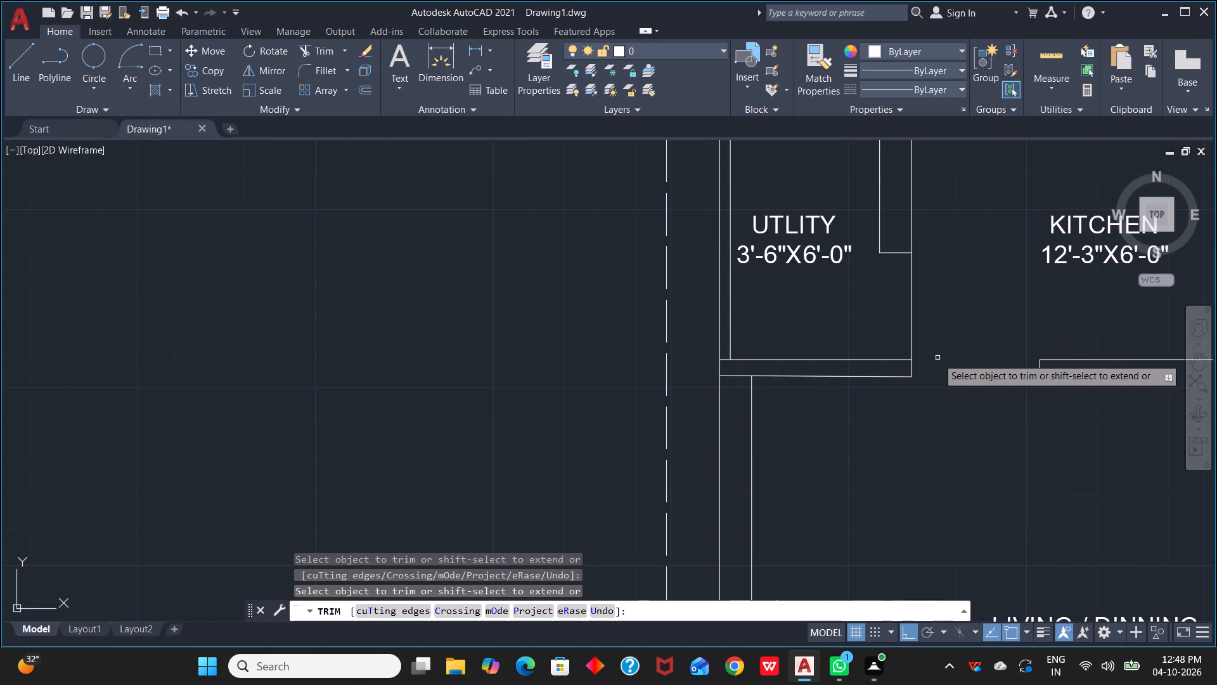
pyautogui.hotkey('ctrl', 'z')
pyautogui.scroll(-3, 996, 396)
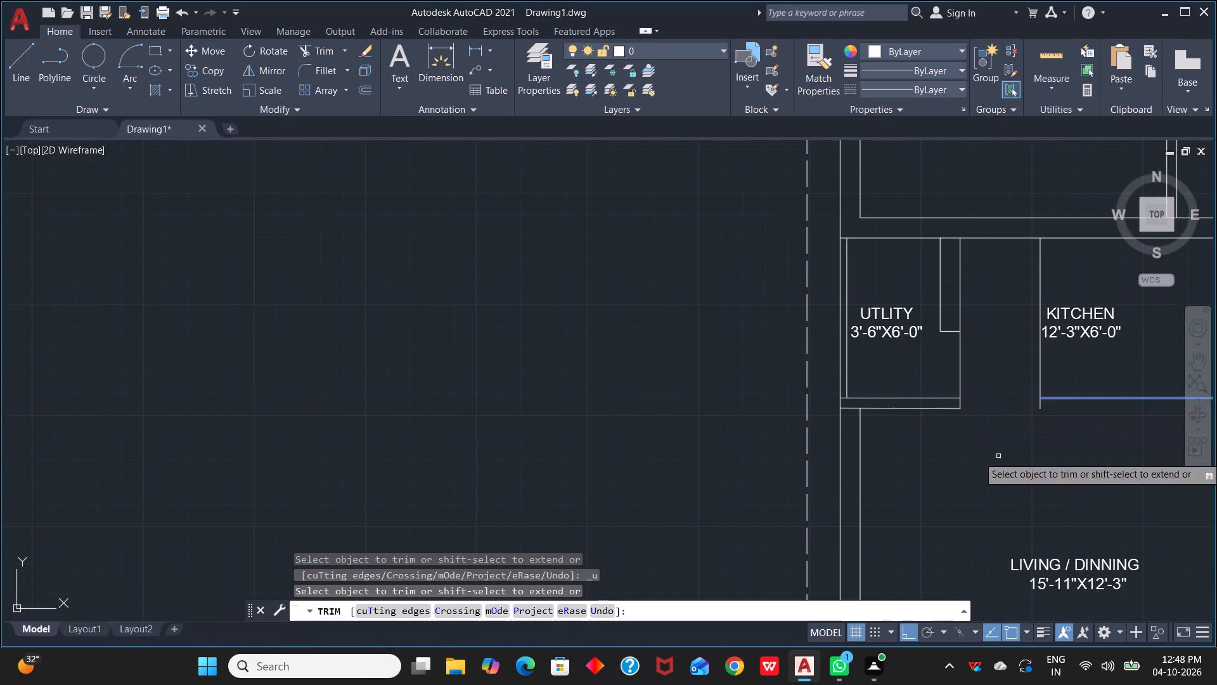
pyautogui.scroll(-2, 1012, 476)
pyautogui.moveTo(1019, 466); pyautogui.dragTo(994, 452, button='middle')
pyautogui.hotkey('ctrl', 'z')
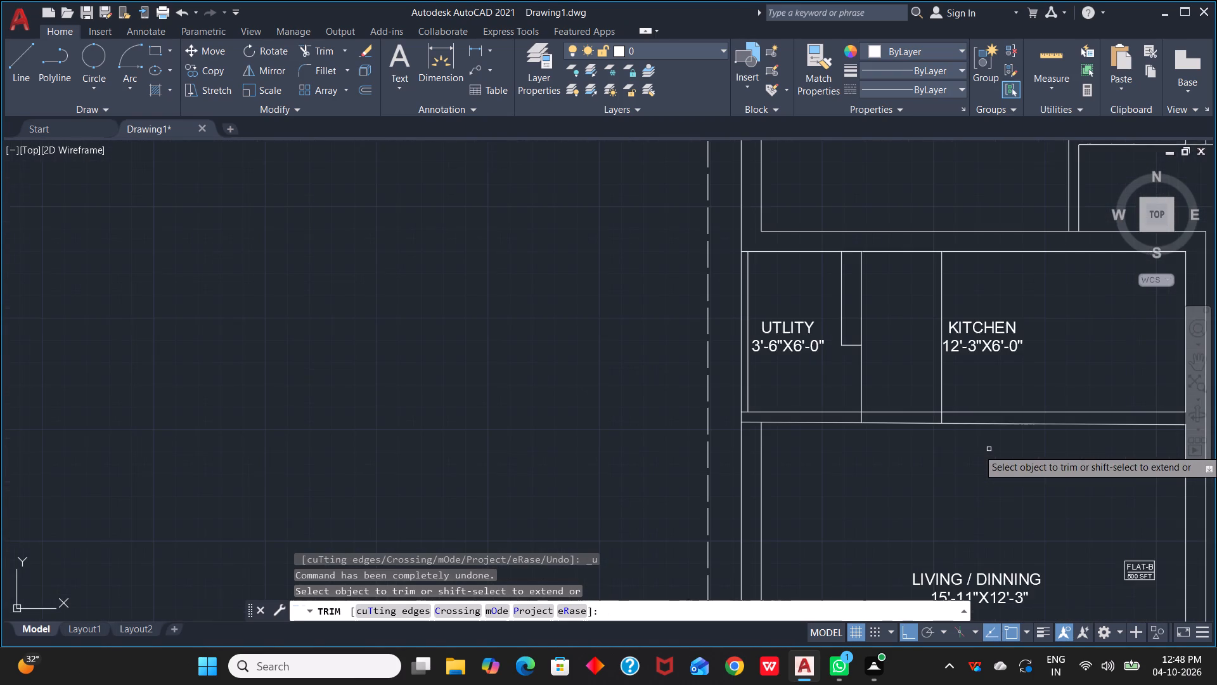
# Extend the offset vertical line south to meet the living room's north wall line.
pyautogui.scroll(-1, 989, 452)
pyautogui.scroll(2, 918, 450)
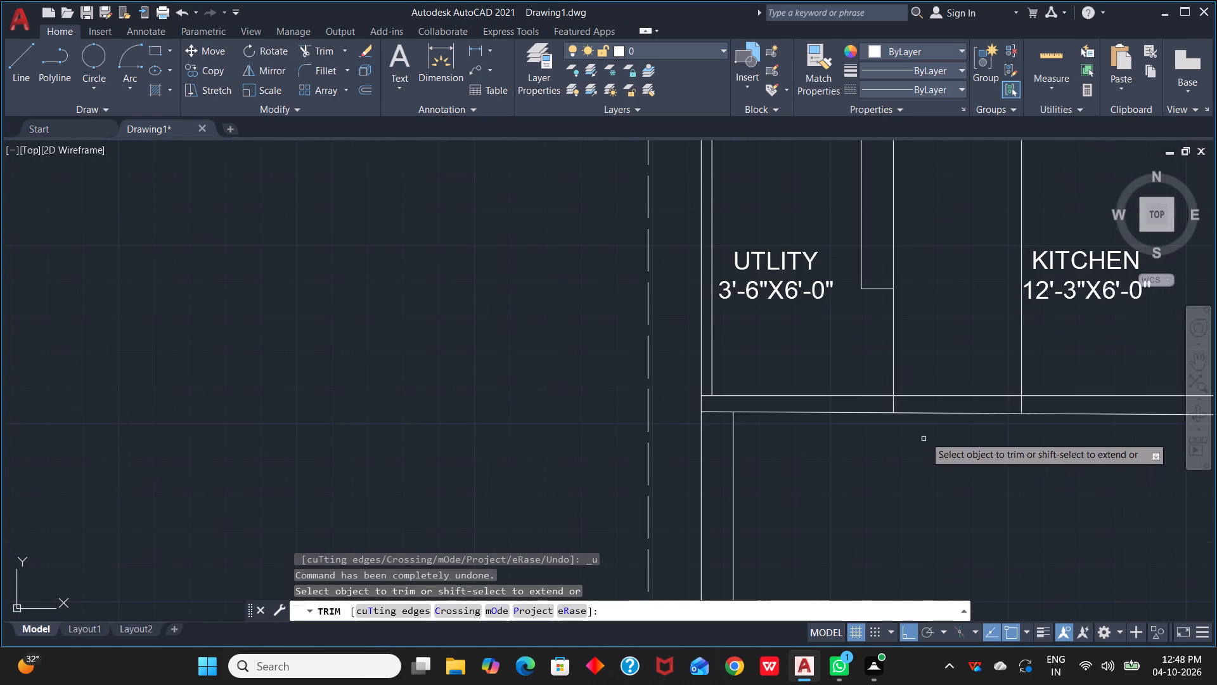
pyautogui.scroll(4, 1067, 432)
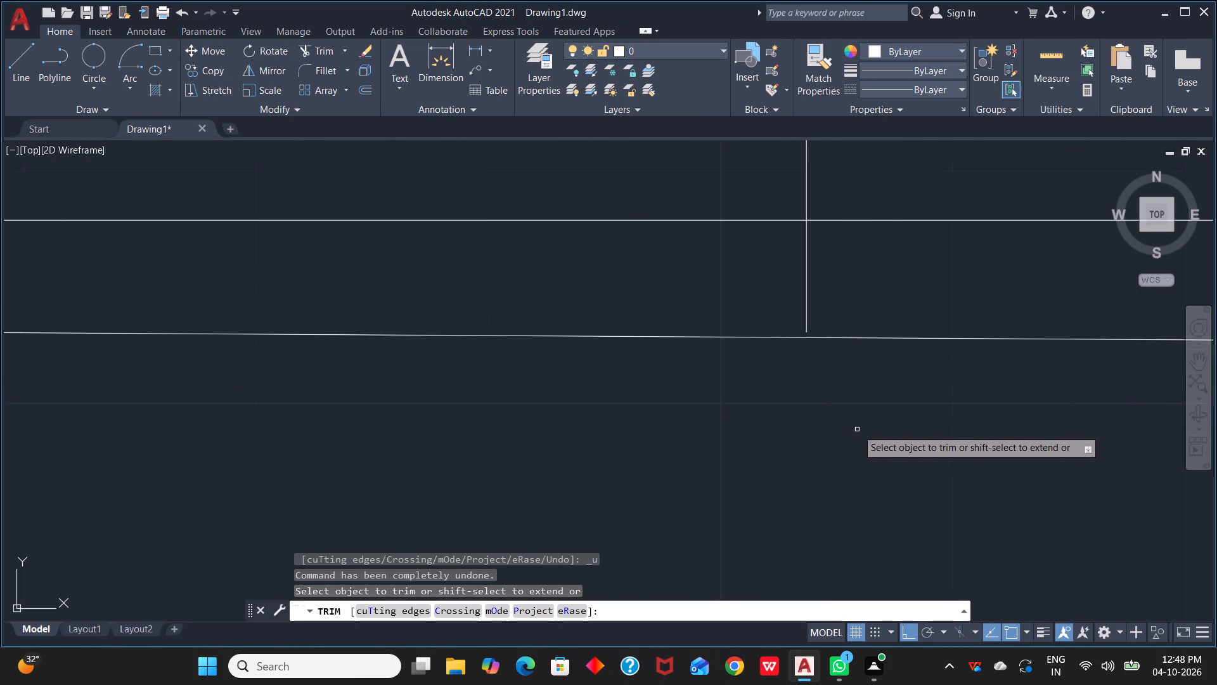
pyautogui.press('Escape')
pyautogui.press('Escape')
pyautogui.press('e')
pyautogui.write('X')
pyautogui.press('space')
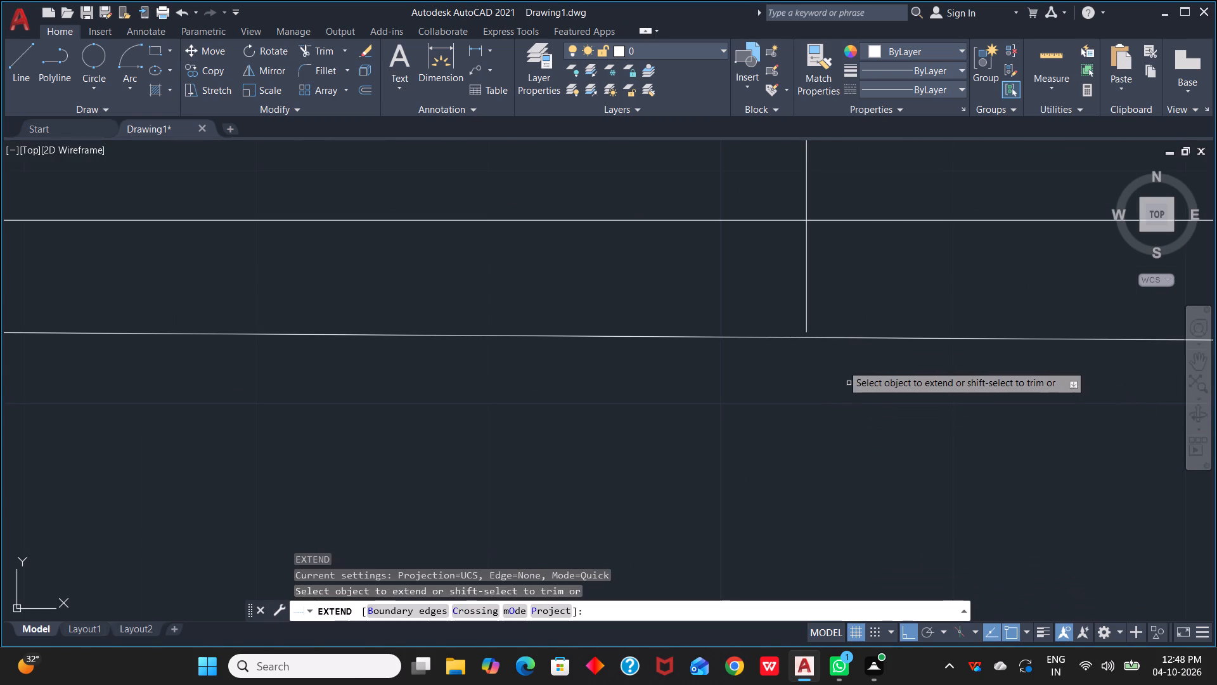
pyautogui.click(806, 319)
pyautogui.press('Escape')
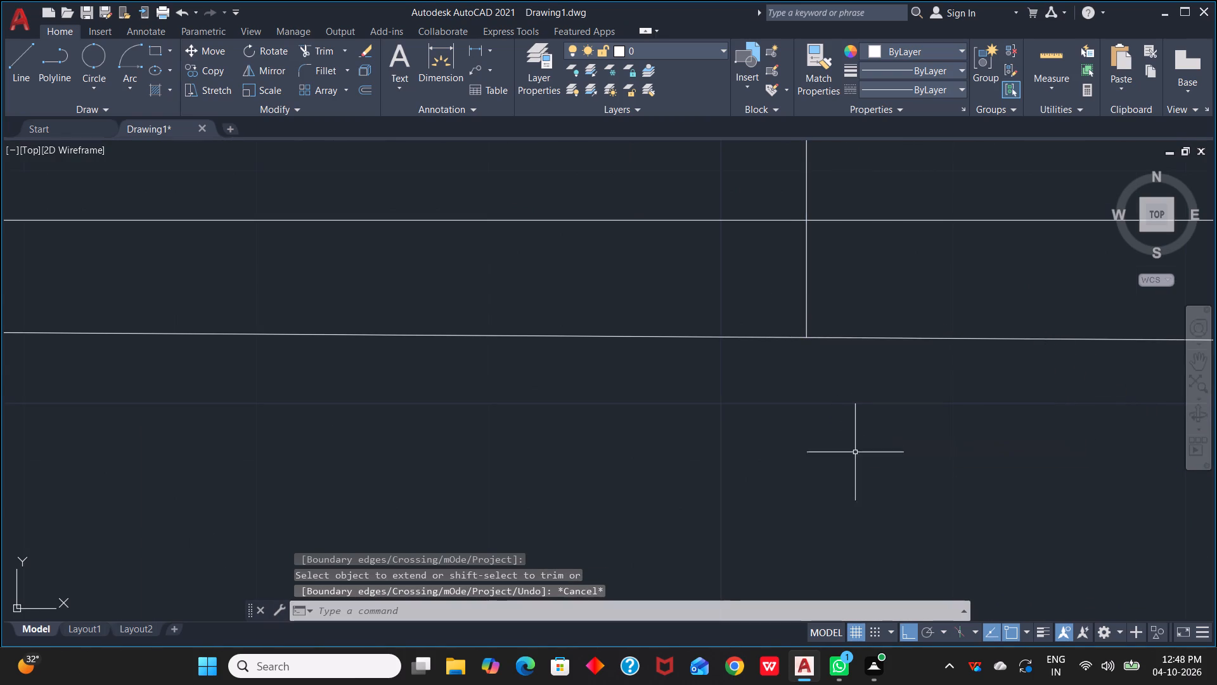
# Trim both faces of the kitchen's south wall between the two vertical lines, and trim those verticals north of the wall, leaving a 3' door opening.
pyautogui.press('t')
pyautogui.press('r')
pyautogui.press('space')
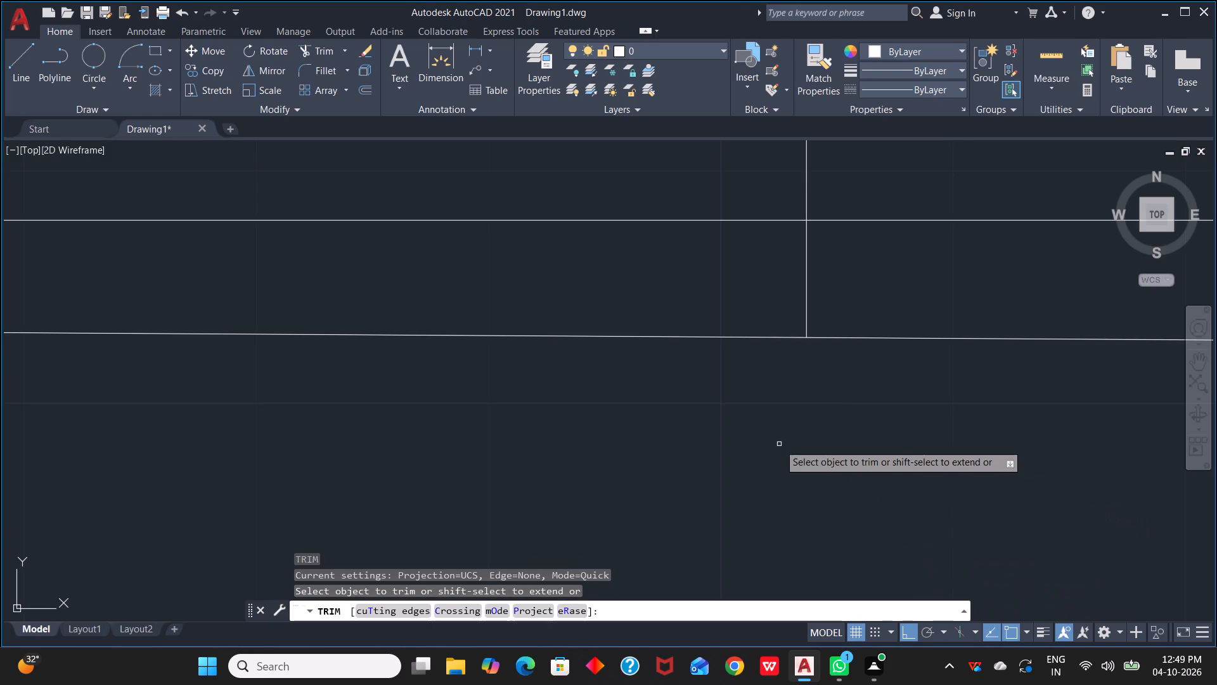
pyautogui.scroll(-3, 779, 444)
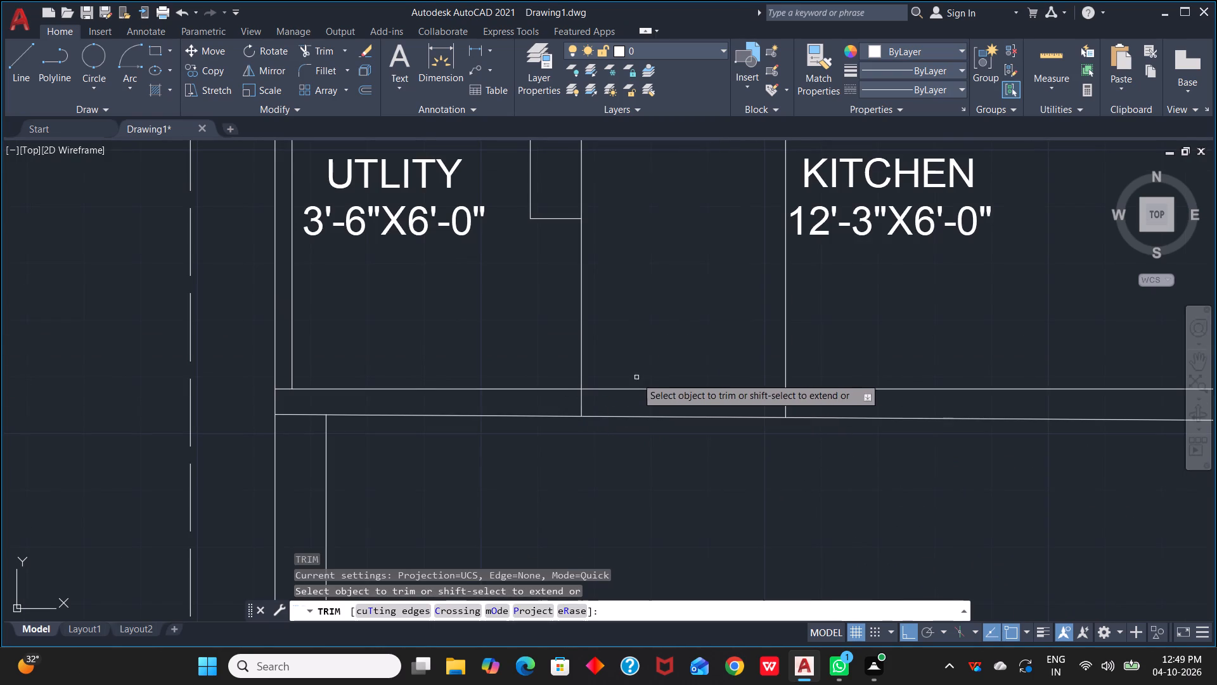
pyautogui.moveTo(651, 368); pyautogui.dragTo(681, 467)
pyautogui.scroll(-1, 734, 383)
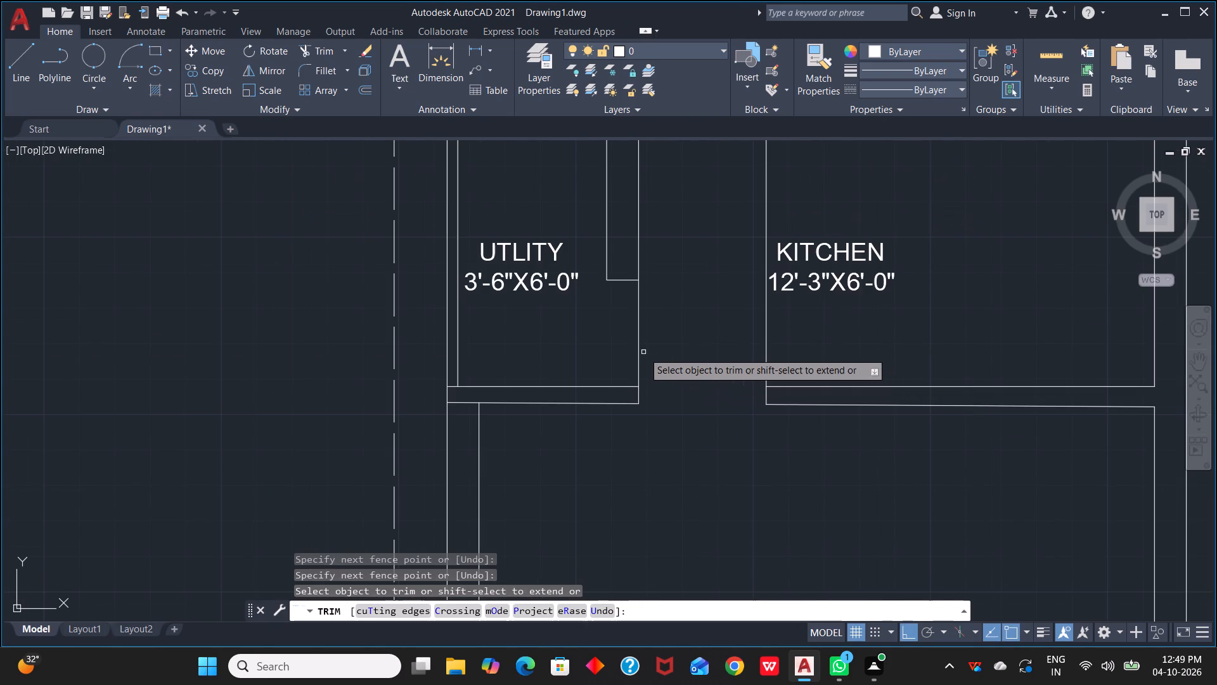
pyautogui.click(637, 352)
pyautogui.click(766, 356)
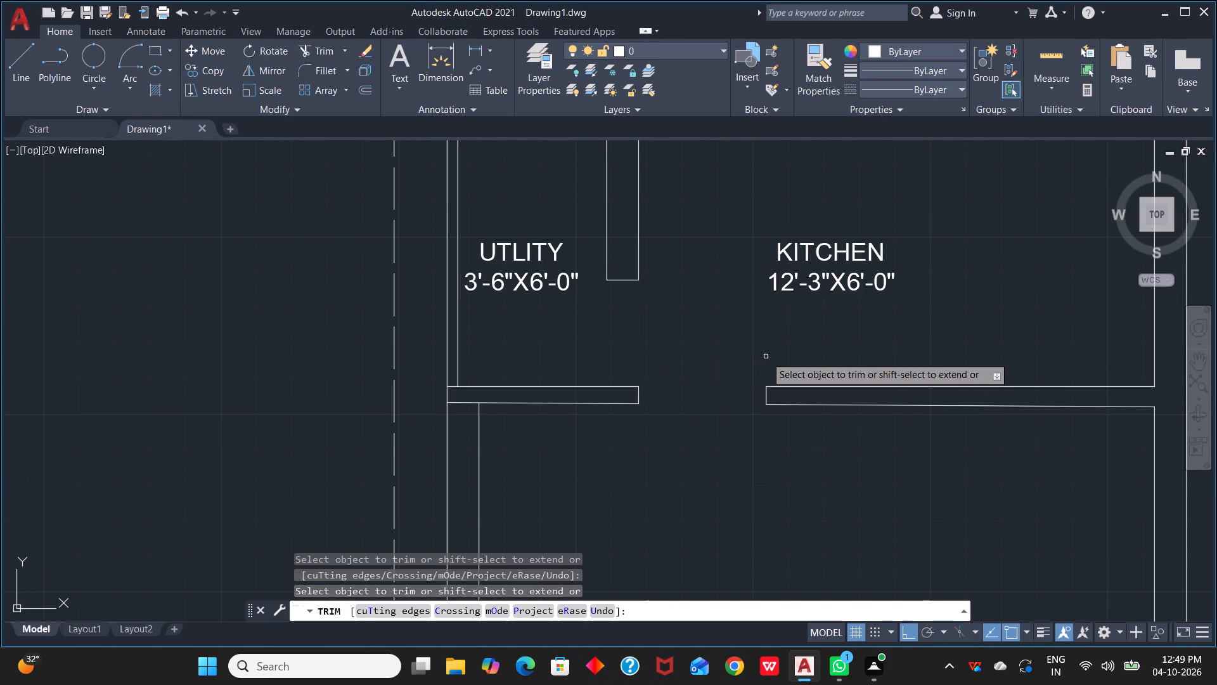
# Draw a horizontal line across the kitchen–living room opening between the north corners of its jambs.
pyautogui.scroll(-2, 666, 440)
pyautogui.moveTo(683, 478); pyautogui.dragTo(906, 296, button='middle')
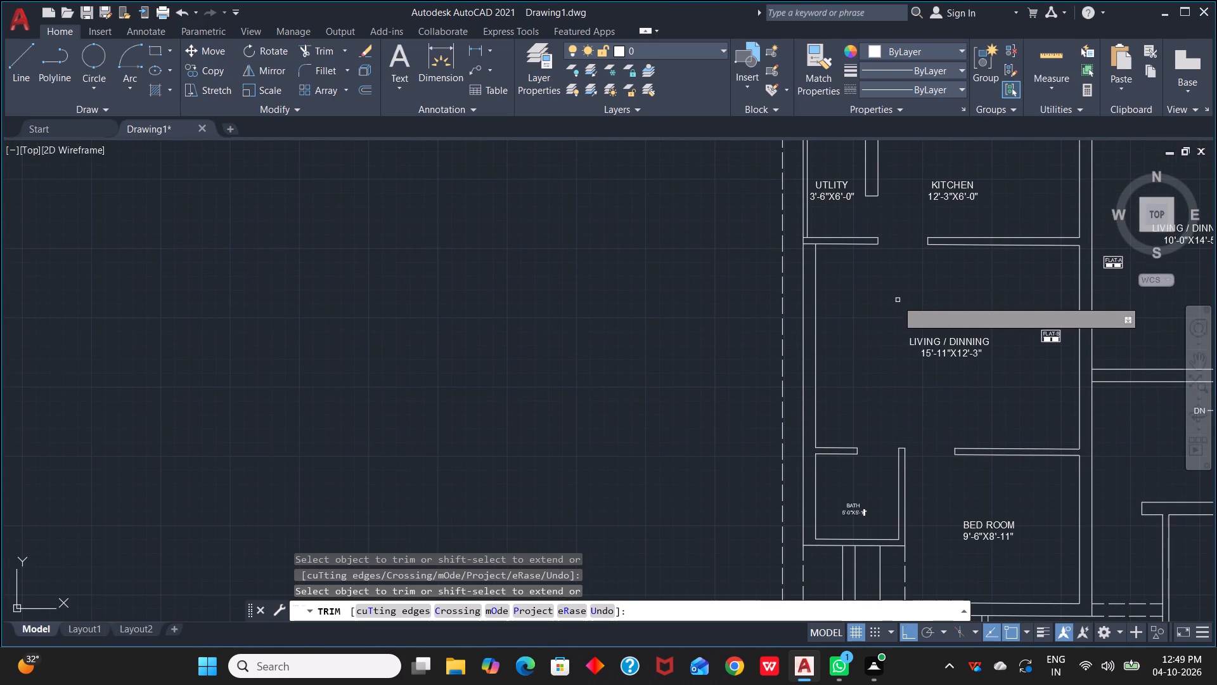
pyautogui.write('L')
pyautogui.press('space')
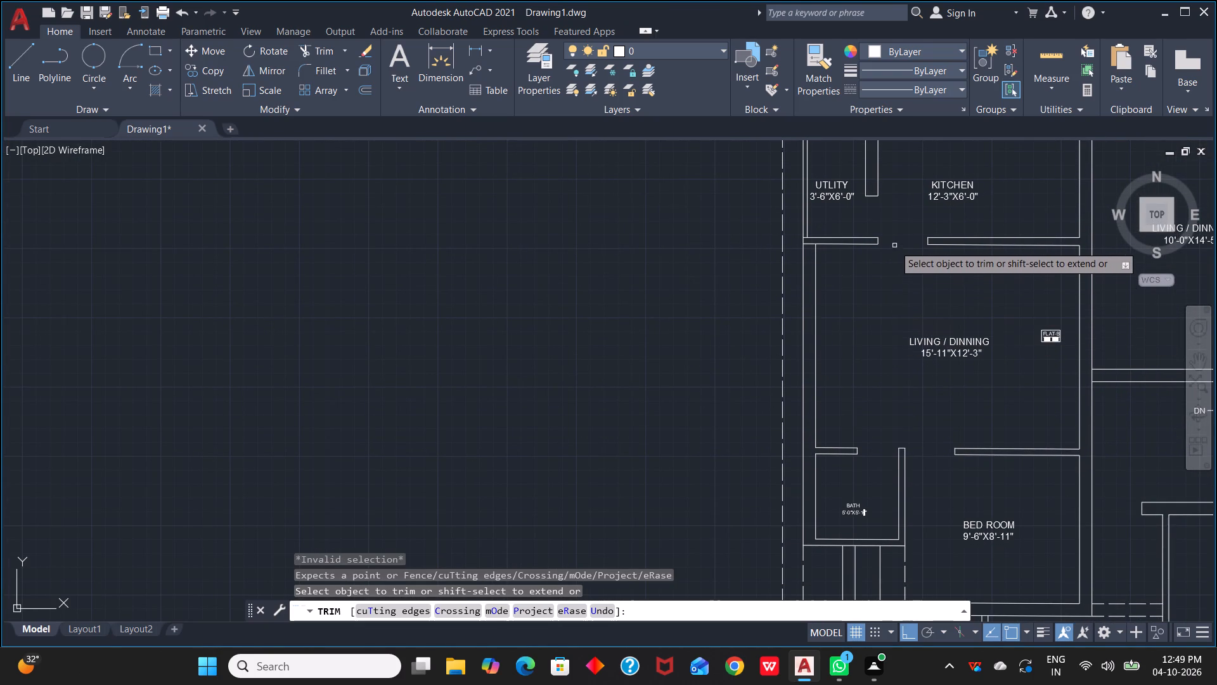
pyautogui.scroll(3, 892, 242)
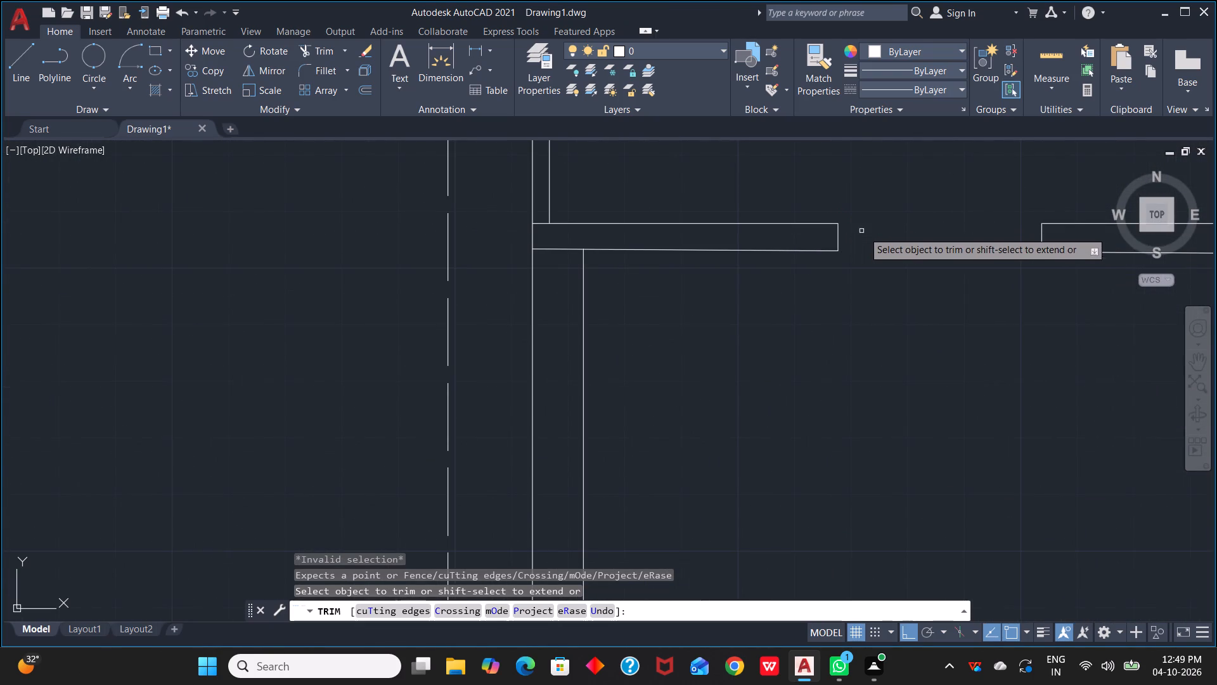
pyautogui.press('Escape')
pyautogui.press('Escape')
pyautogui.press('Escape')
pyautogui.press('l')
pyautogui.press('space')
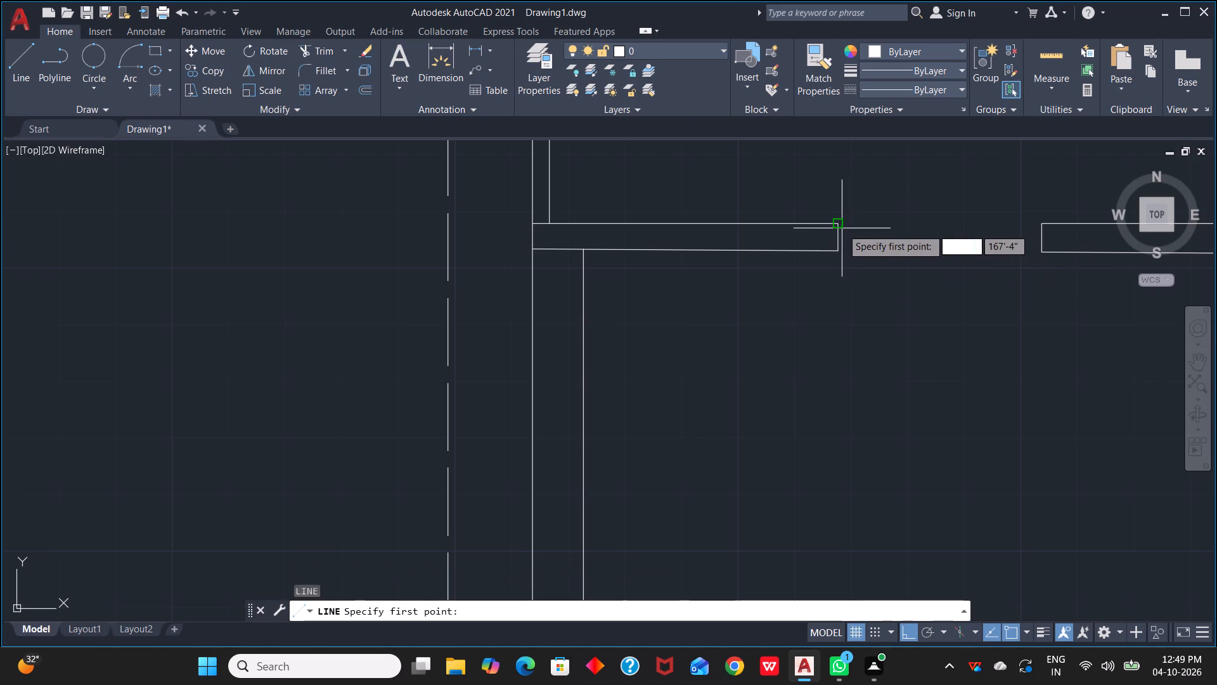
pyautogui.click(842, 228)
pyautogui.scroll(3, 1037, 227)
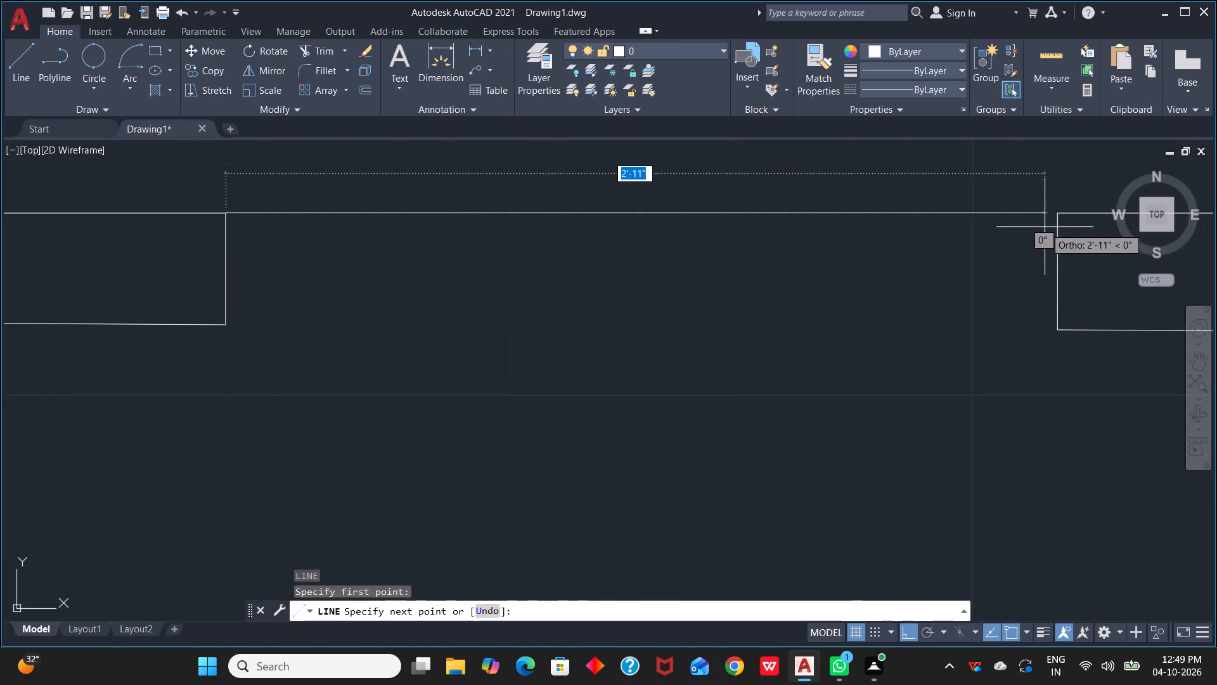
pyautogui.click(1057, 216)
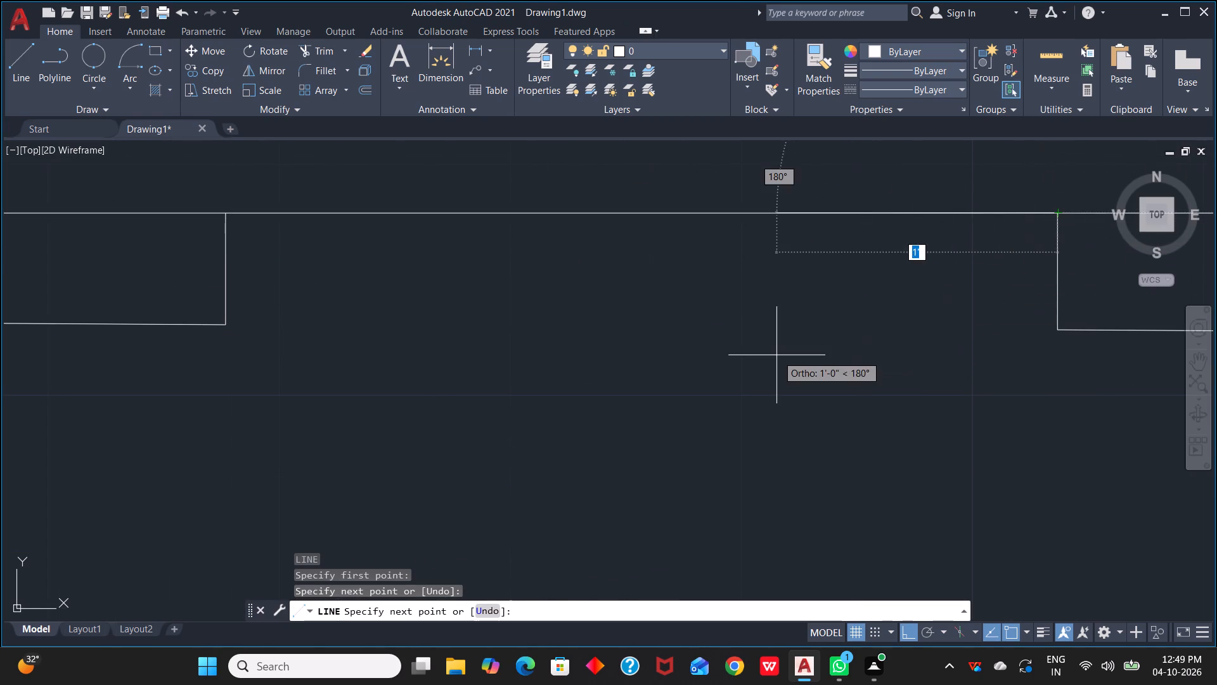
pyautogui.press('Escape')
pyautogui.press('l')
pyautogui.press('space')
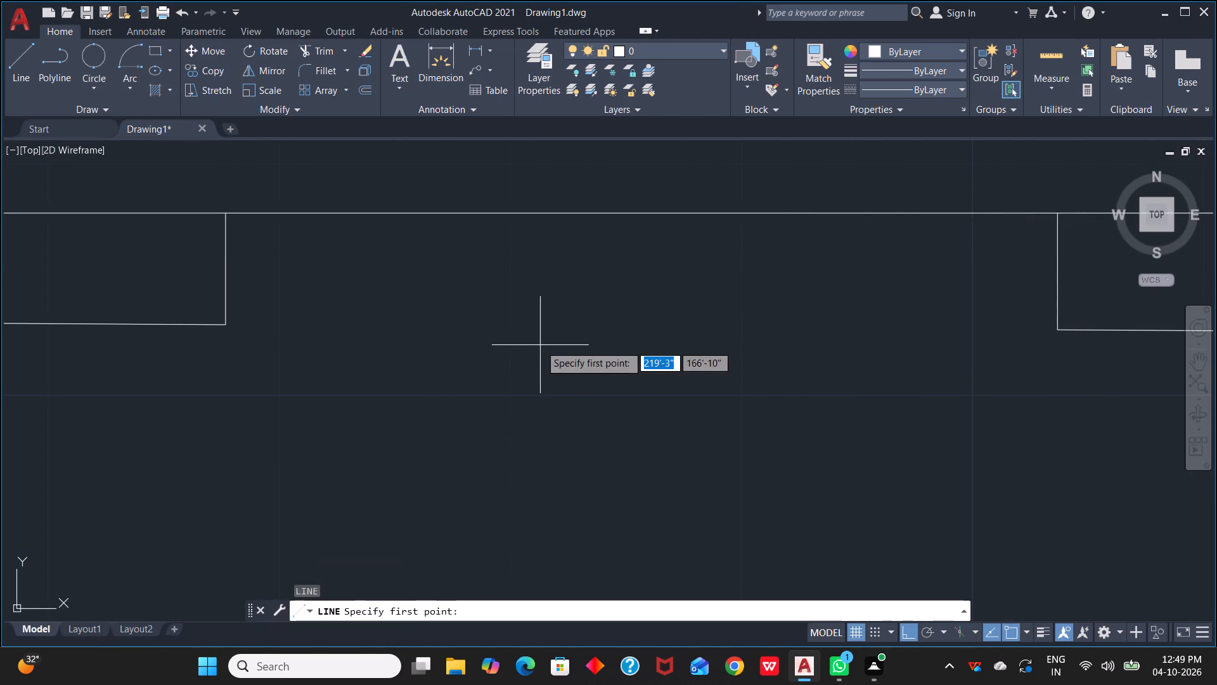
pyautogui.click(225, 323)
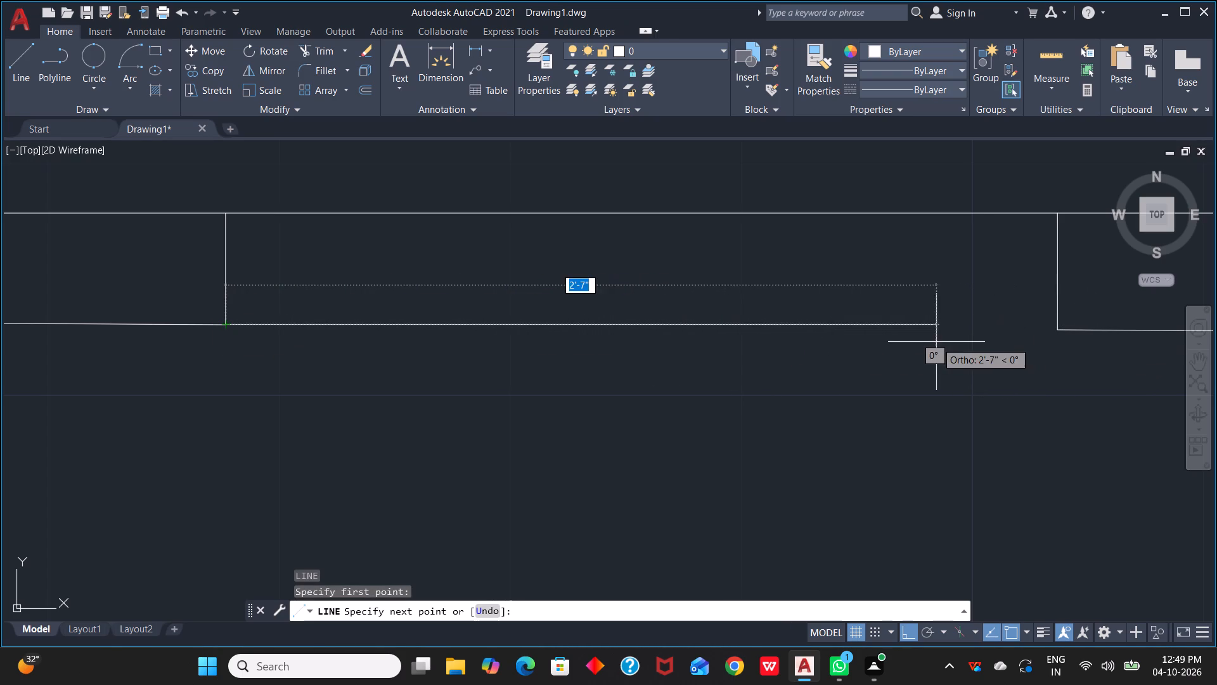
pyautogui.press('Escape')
# Draw a line across the kitchen–living room opening between the south corners of its jambs, with ortho mode off.
pyautogui.scroll(1, 345, 331)
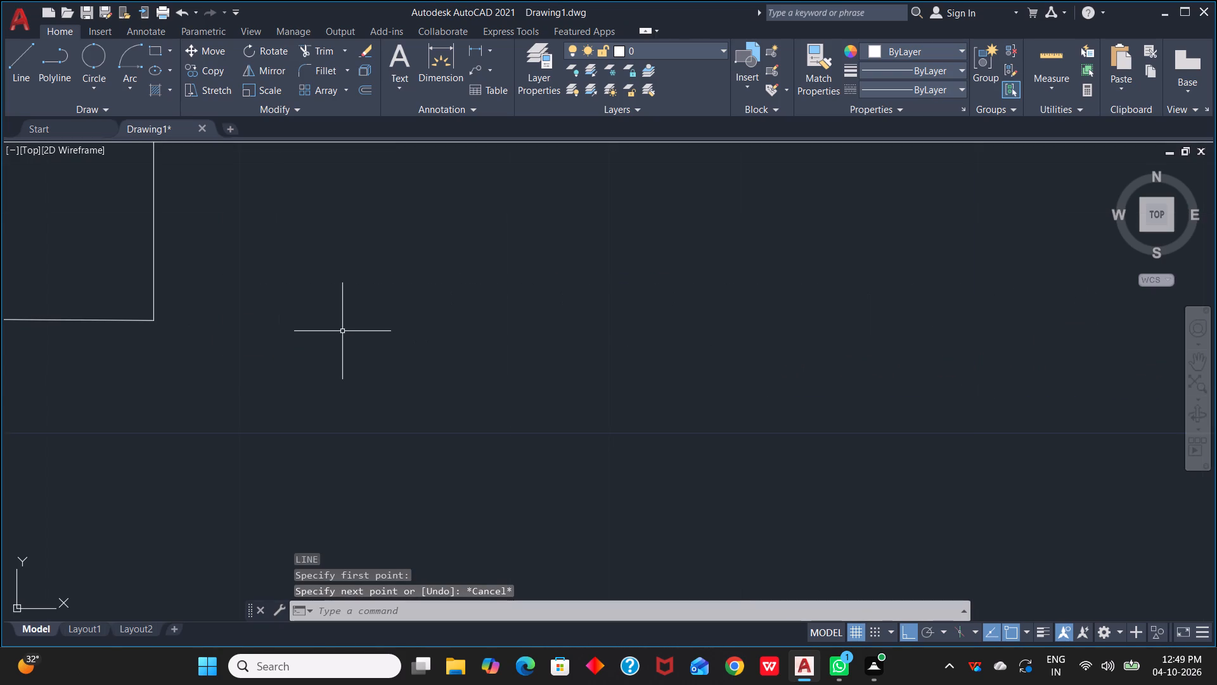
pyautogui.press('l')
pyautogui.press('space')
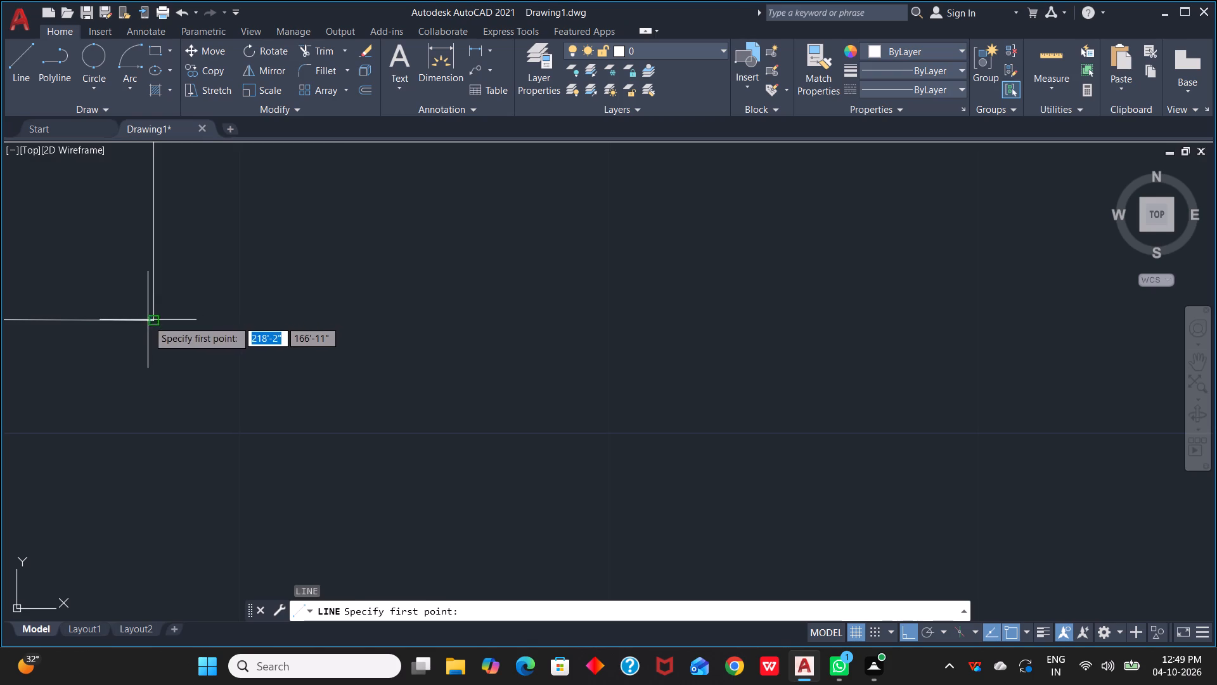
pyautogui.click(150, 320)
pyautogui.scroll(-2, 961, 353)
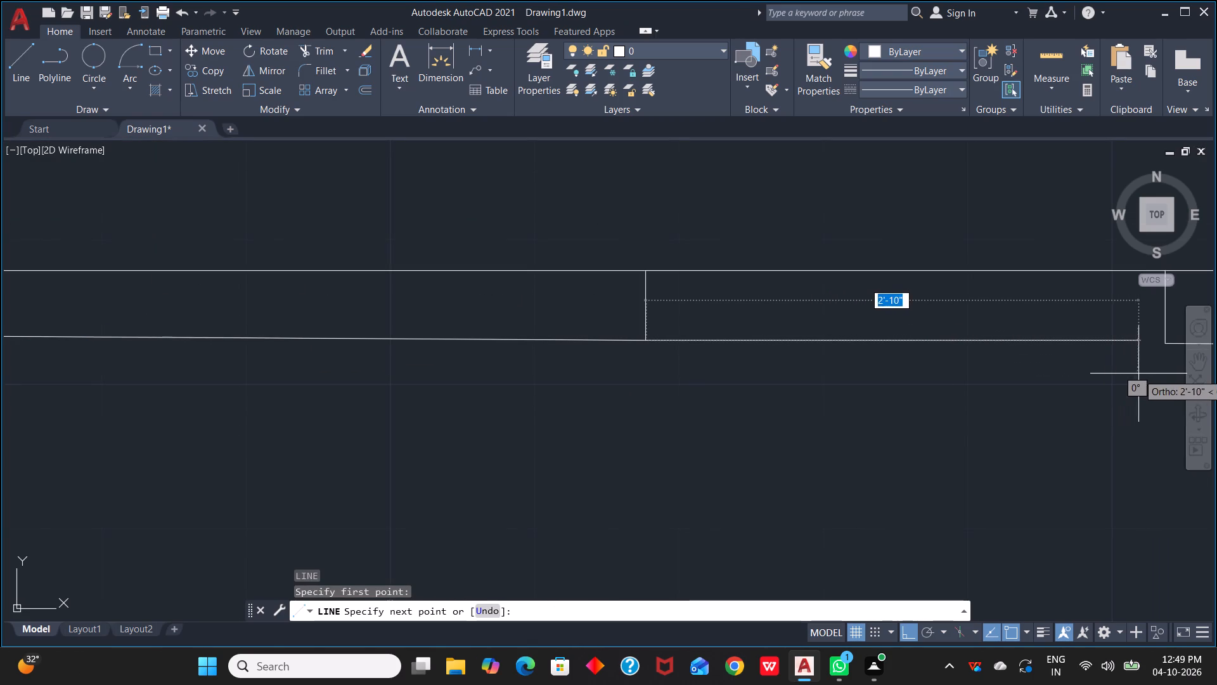
pyautogui.scroll(1, 1168, 372)
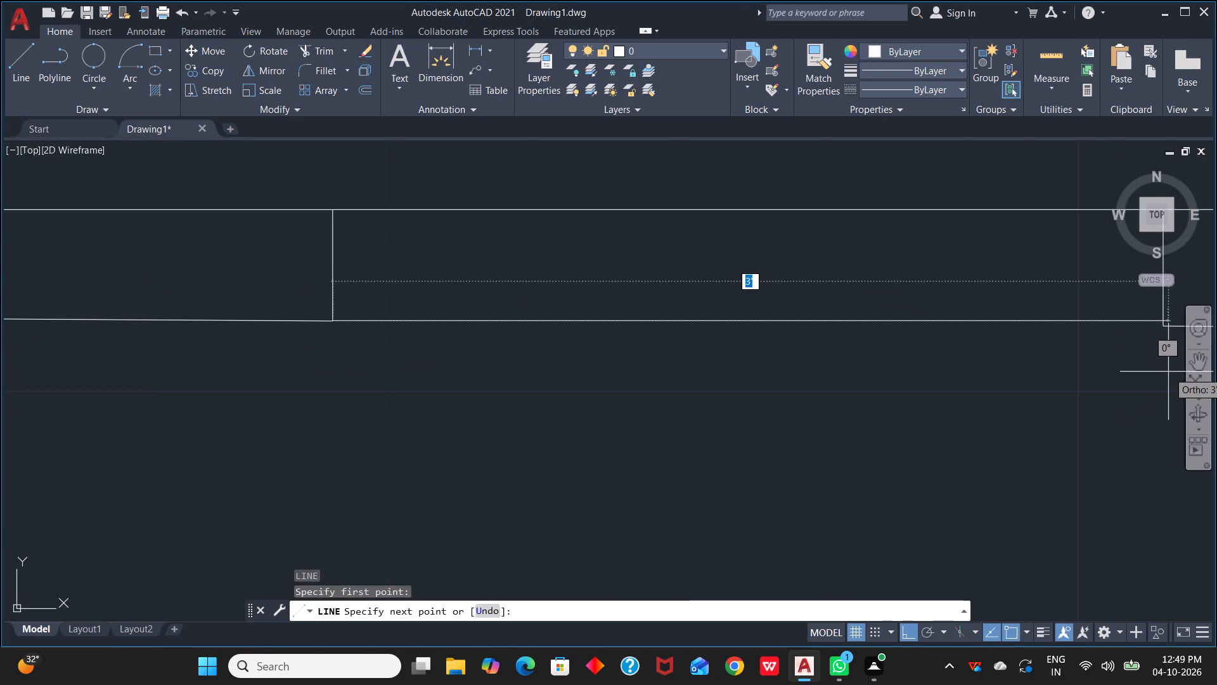
pyautogui.scroll(1, 1168, 372)
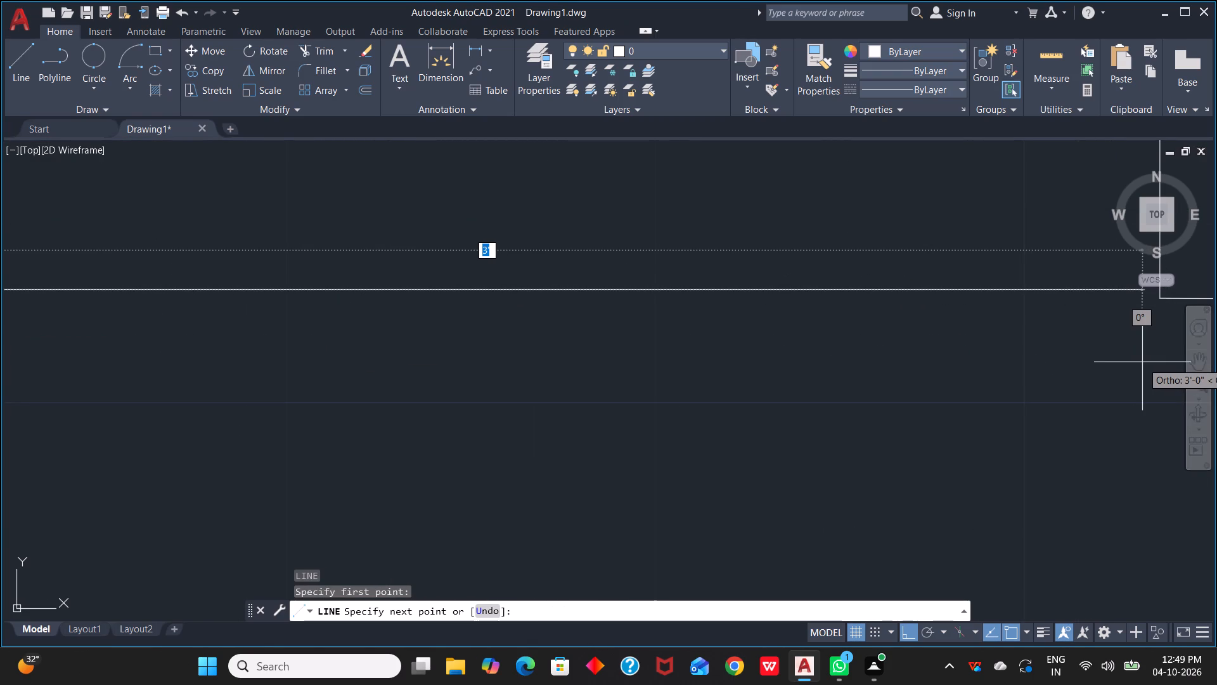
pyautogui.press('F8')
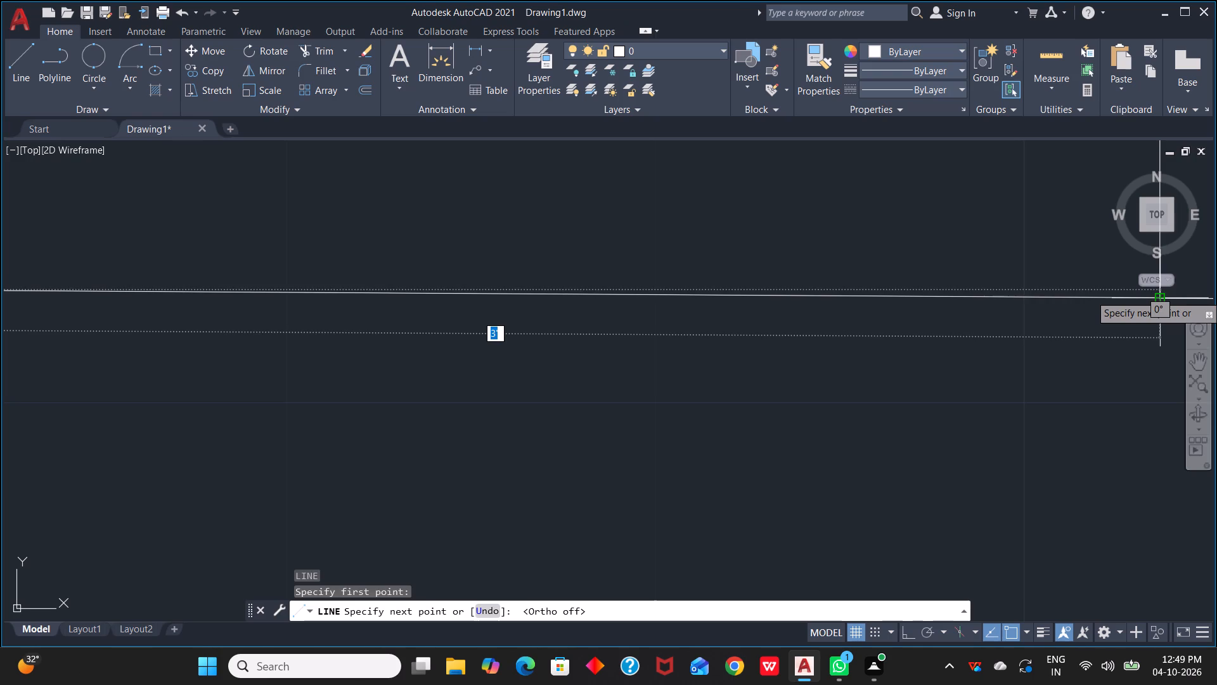
pyautogui.click(1164, 295)
pyautogui.scroll(-3, 1053, 421)
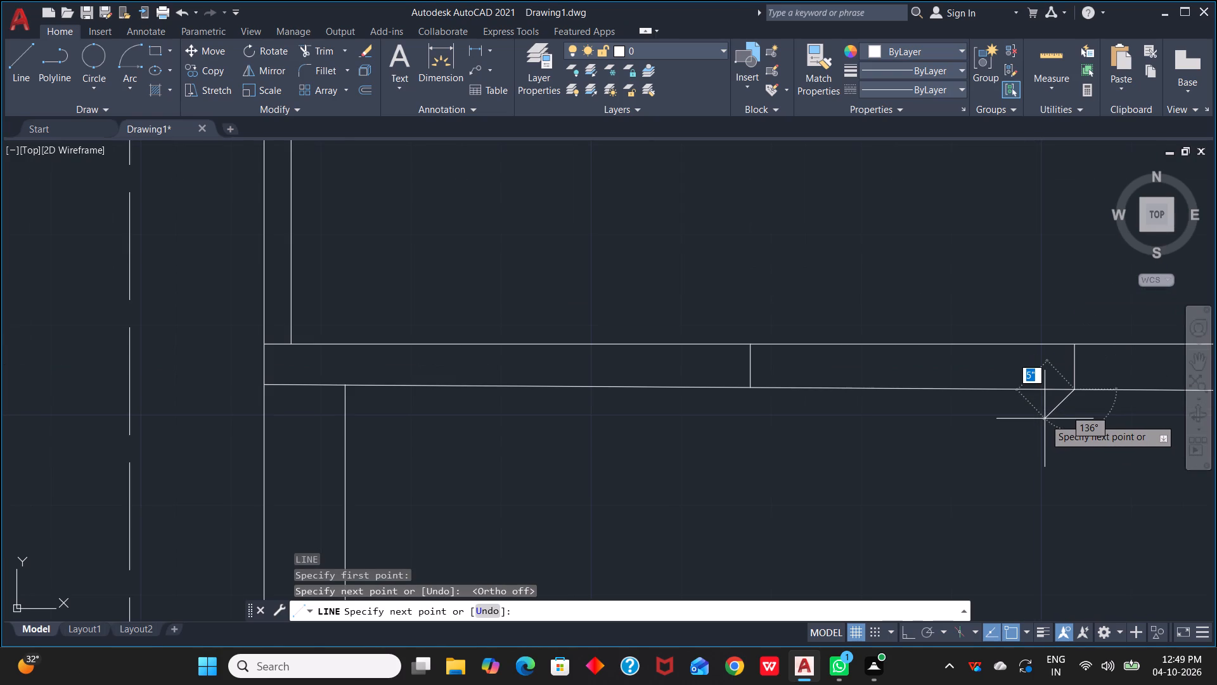
# Erase the three slanted line segments along the south face of the kitchen–living room wall and the opening's east jamb line.
pyautogui.press('Escape')
pyautogui.scroll(-1, 1117, 447)
pyautogui.moveTo(1112, 449); pyautogui.dragTo(1111, 449, button='middle')
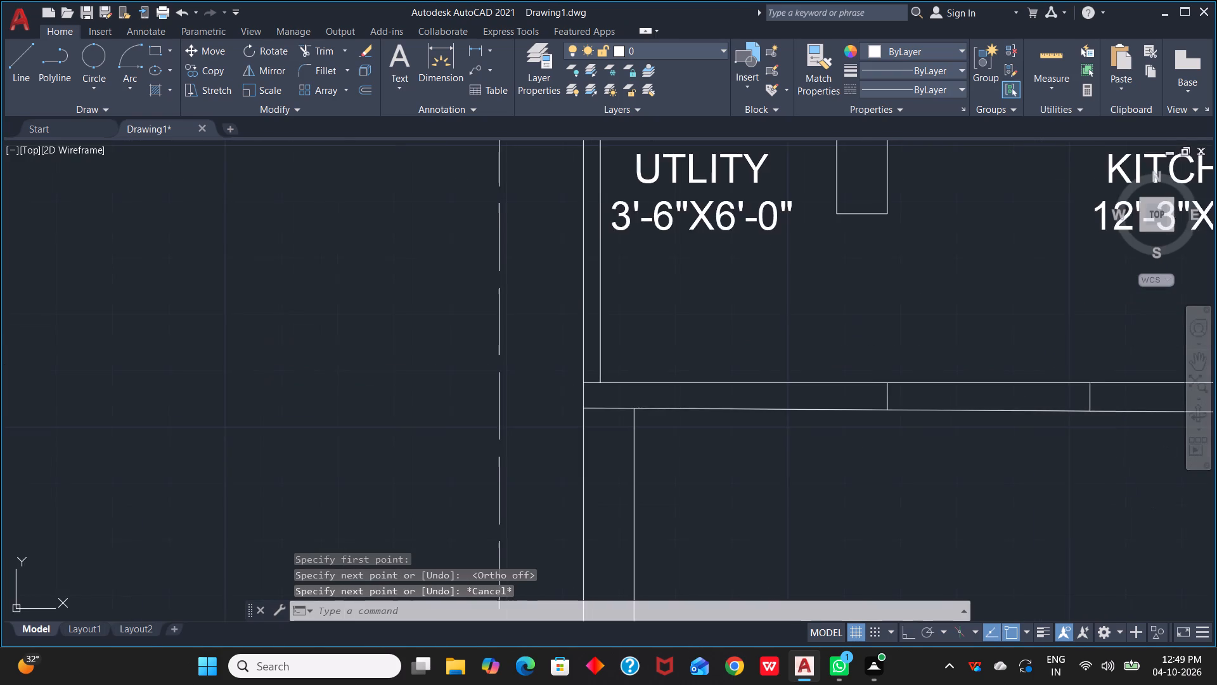
pyautogui.moveTo(1111, 449); pyautogui.dragTo(781, 400, button='middle')
pyautogui.scroll(-1, 937, 395)
pyautogui.scroll(-1, 1063, 419)
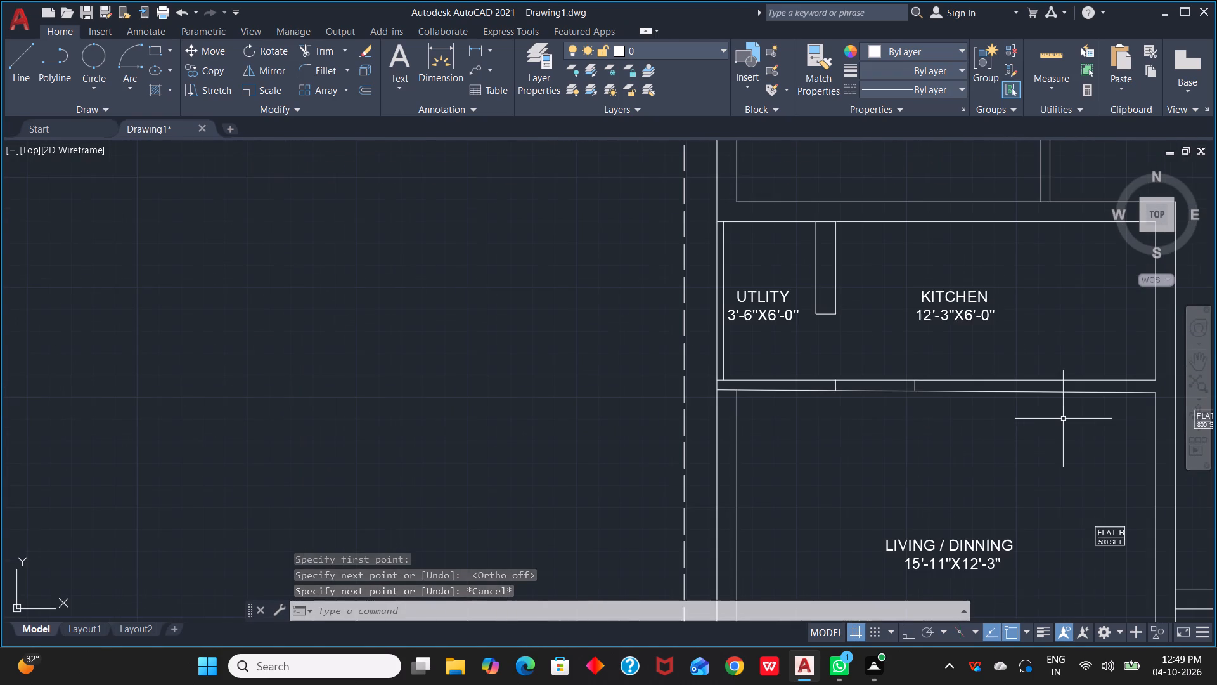
pyautogui.scroll(2, 1083, 421)
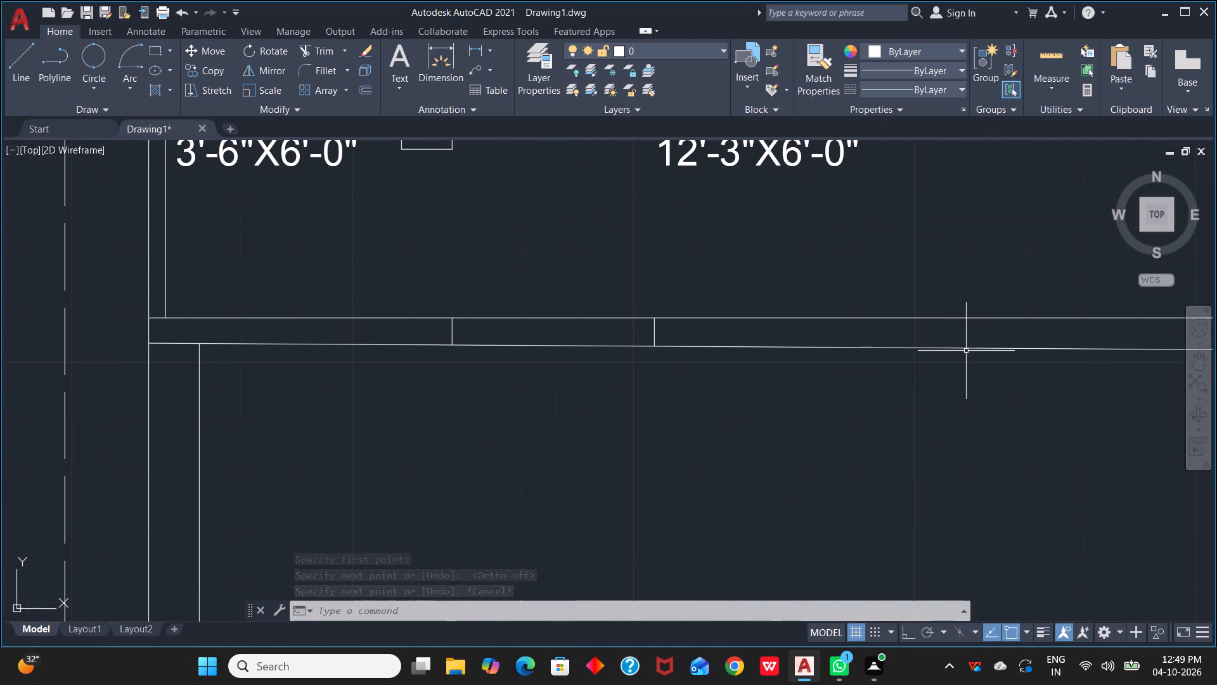
pyautogui.click(969, 348)
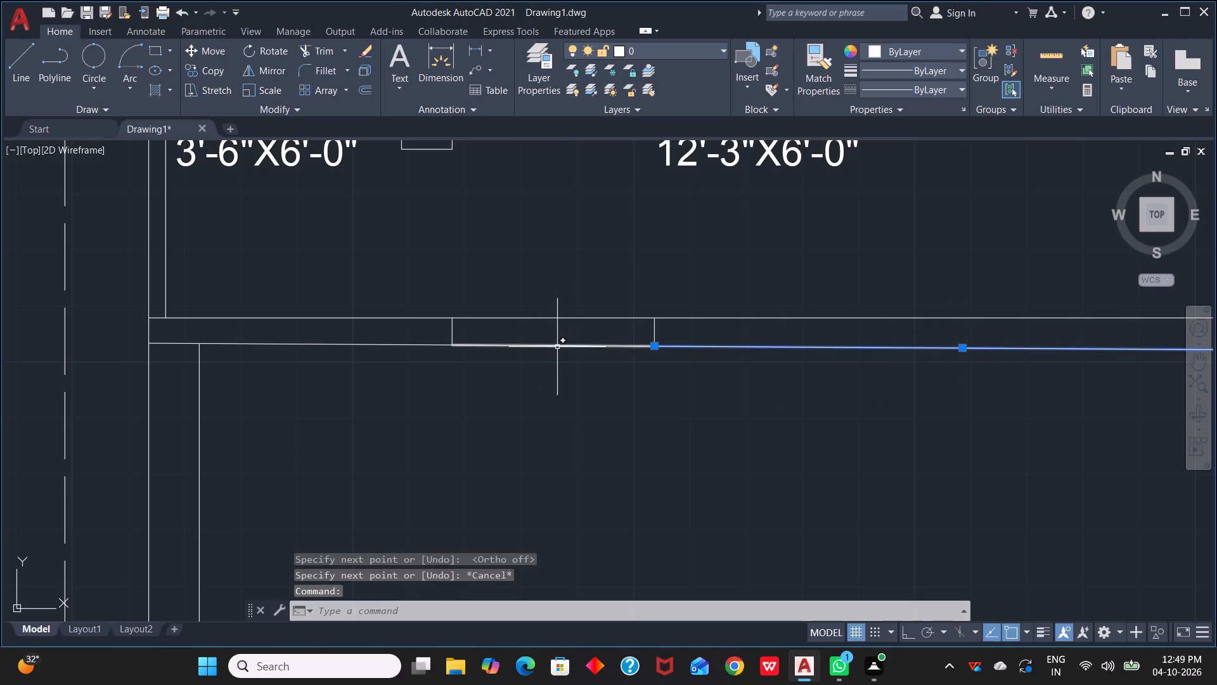
pyautogui.click(557, 347)
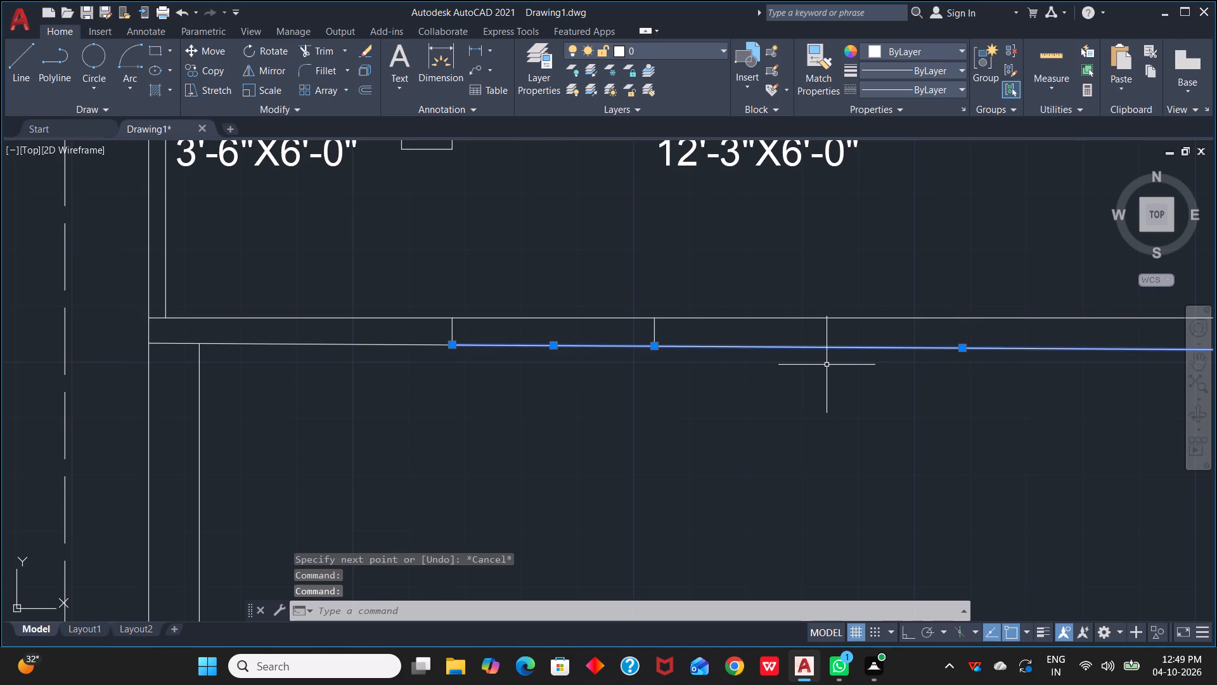
pyautogui.press('Delete')
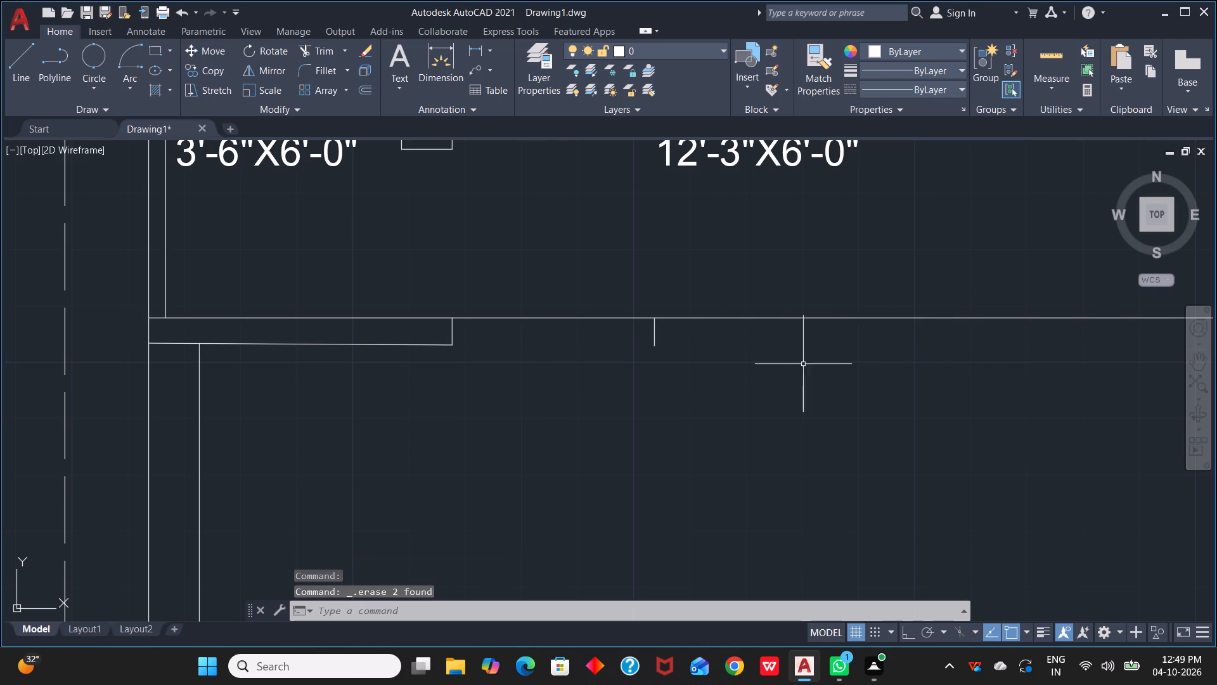
pyautogui.click(656, 339)
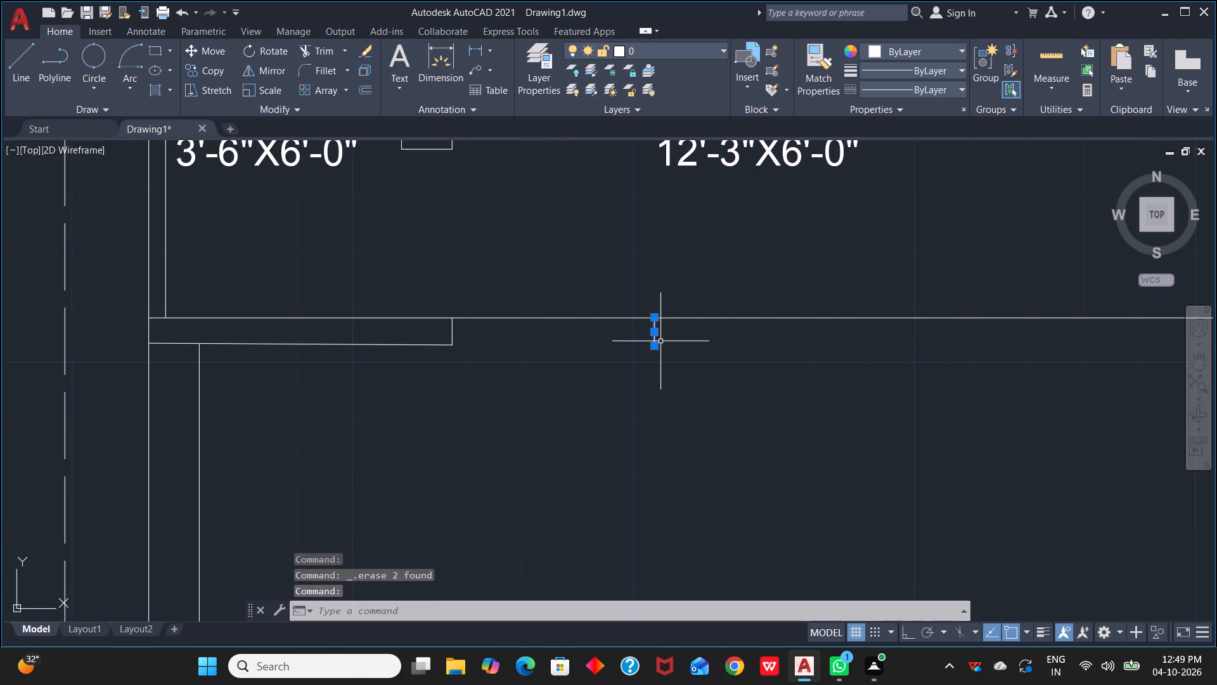
pyautogui.press('Delete')
pyautogui.scroll(-2, 683, 348)
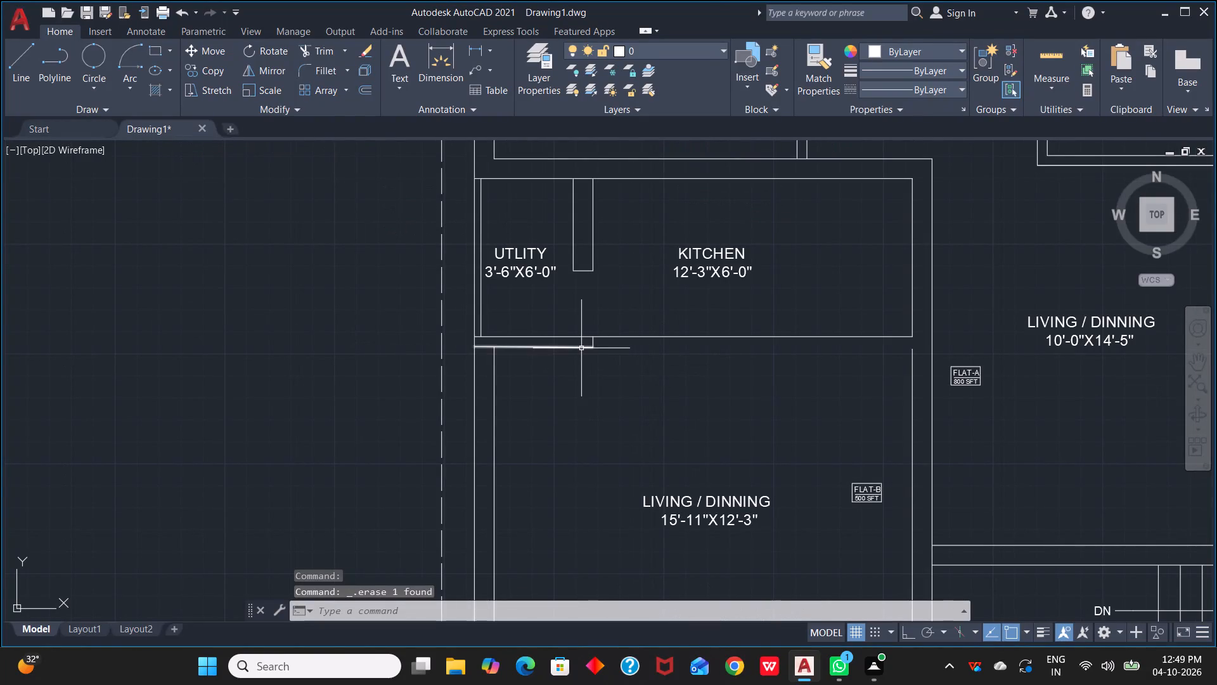
pyautogui.click(581, 348)
pyautogui.press('Delete')
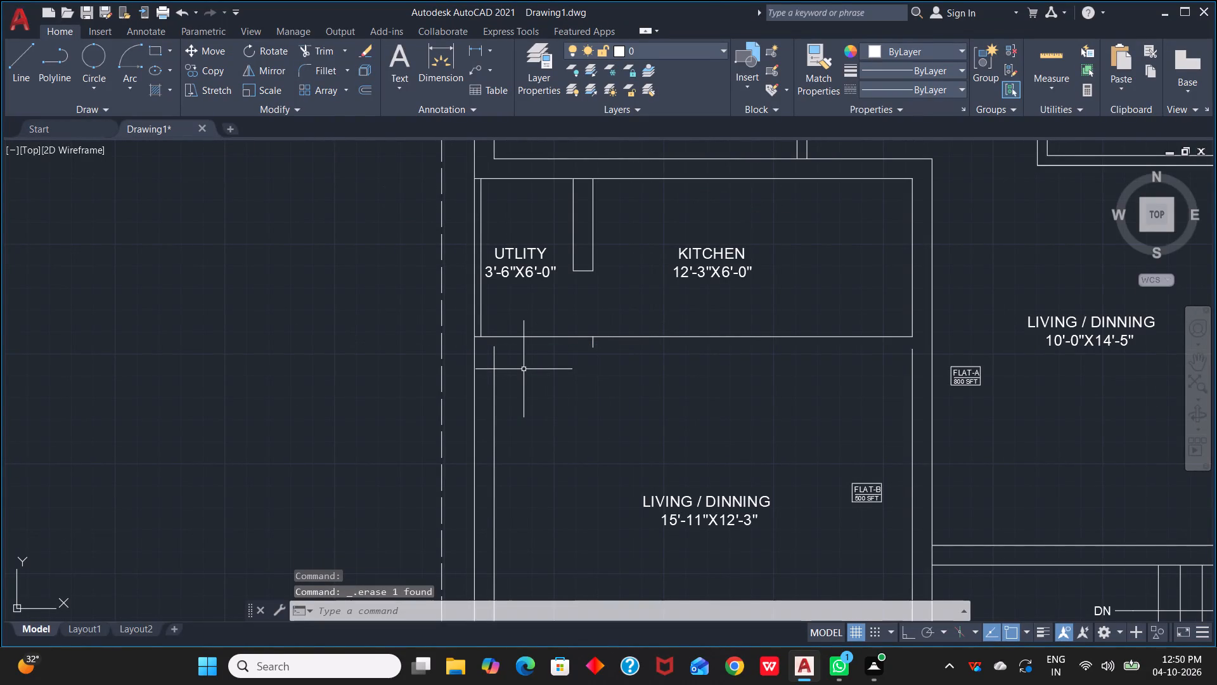
# Offset the three segments of the kitchen and utility's south wall line 4.5" to the south.
pyautogui.scroll(2, 524, 369)
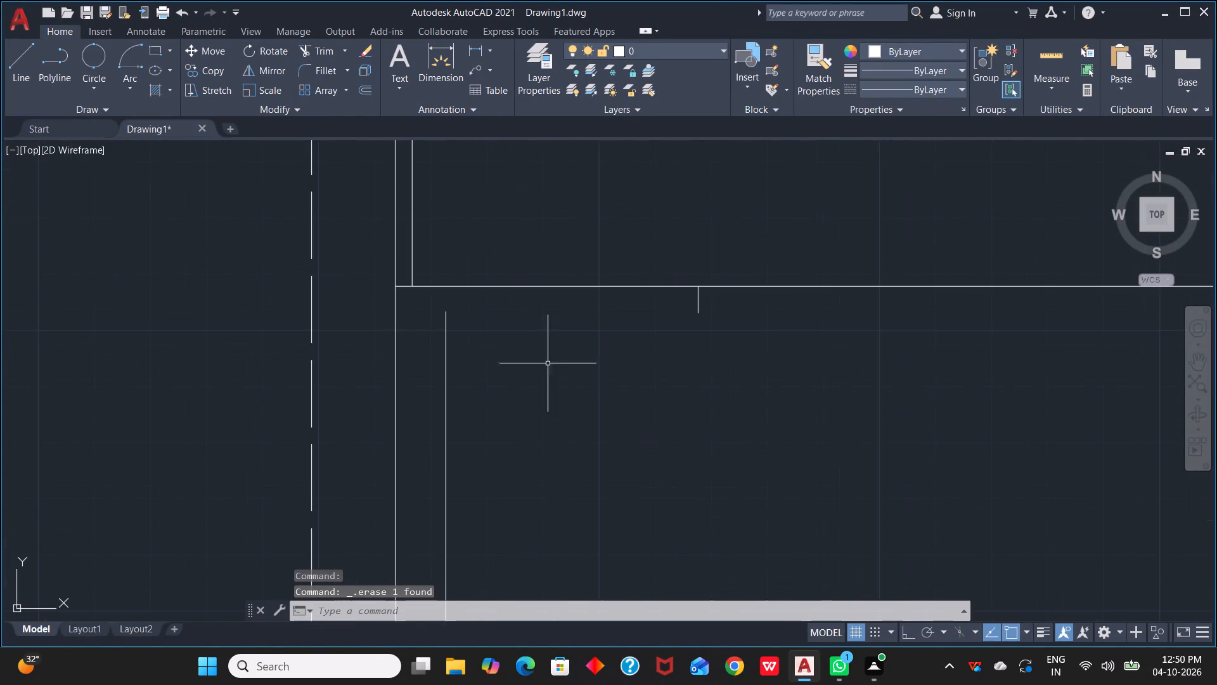
pyautogui.scroll(-2, 646, 360)
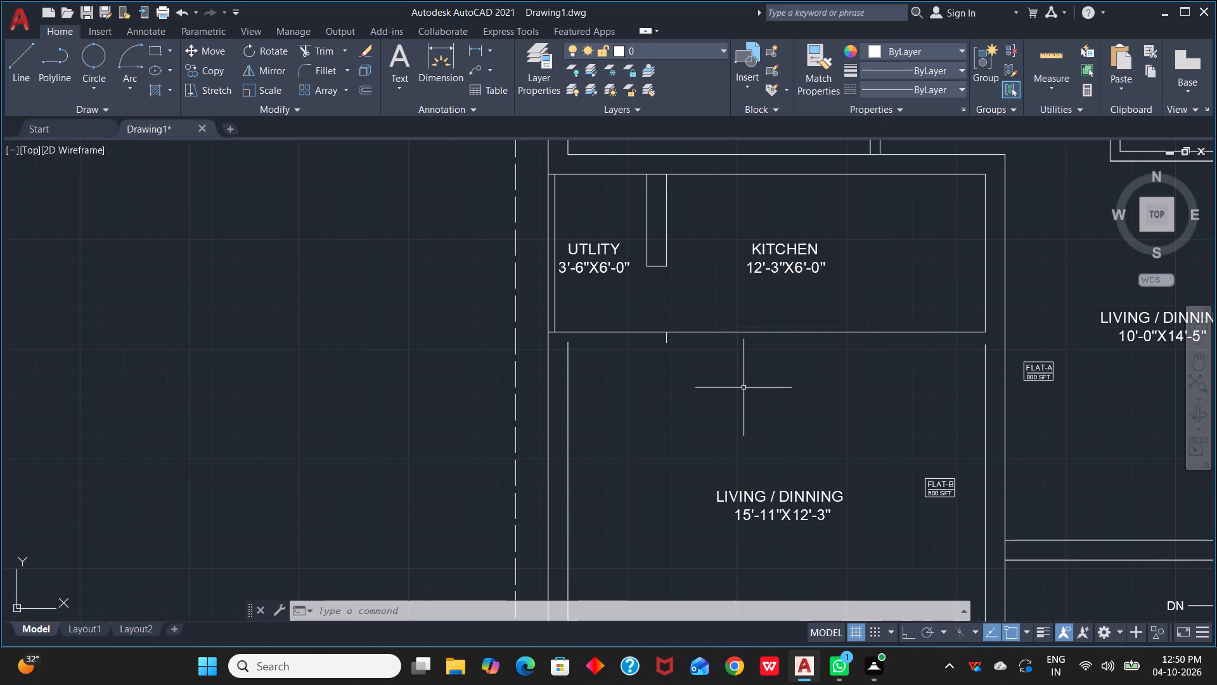
pyautogui.write('O')
pyautogui.press('space')
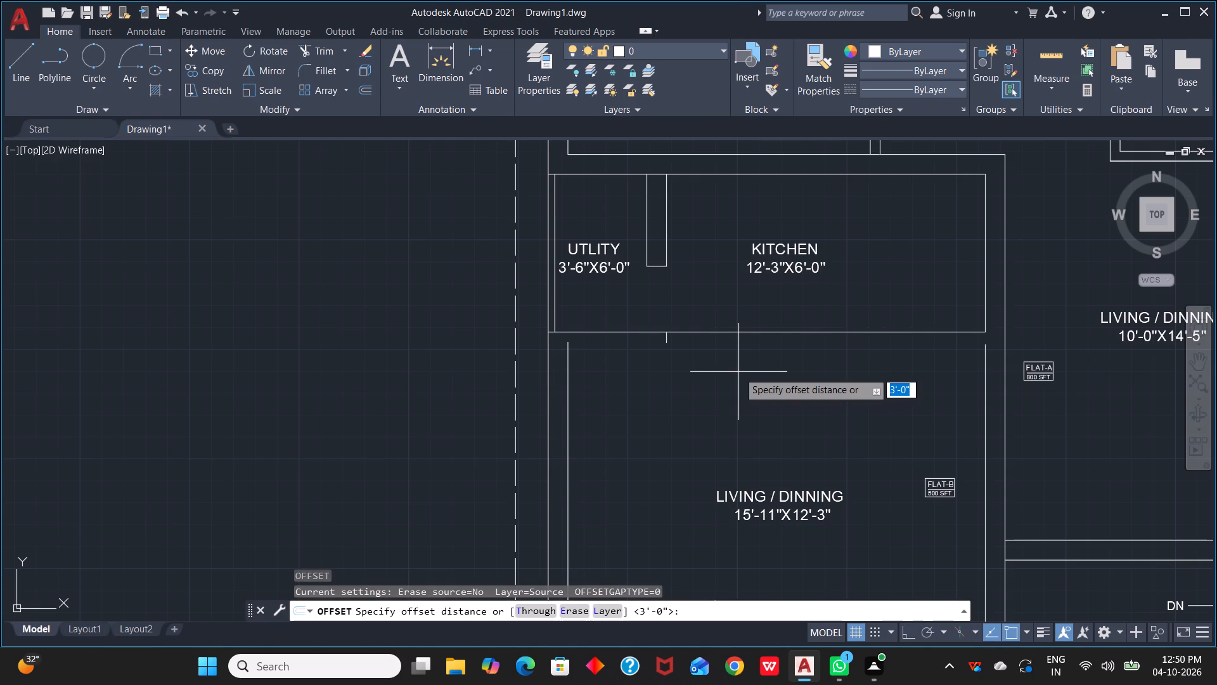
pyautogui.write('4.5"')
pyautogui.press('space')
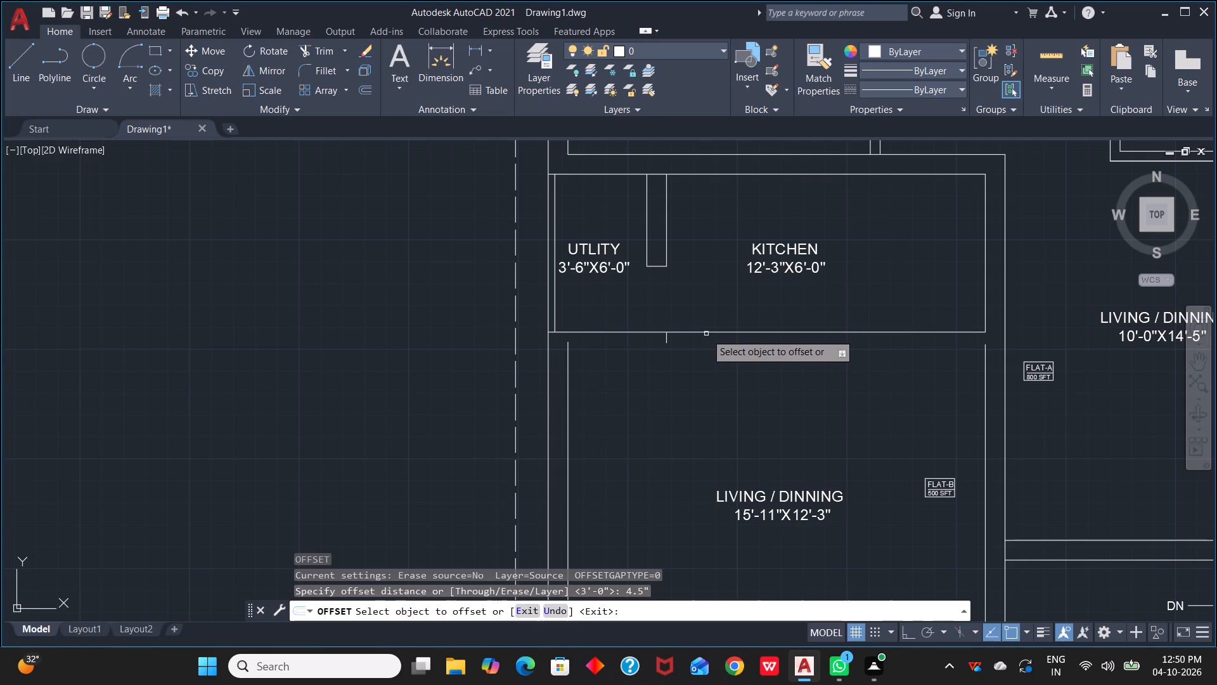
pyautogui.click(709, 332)
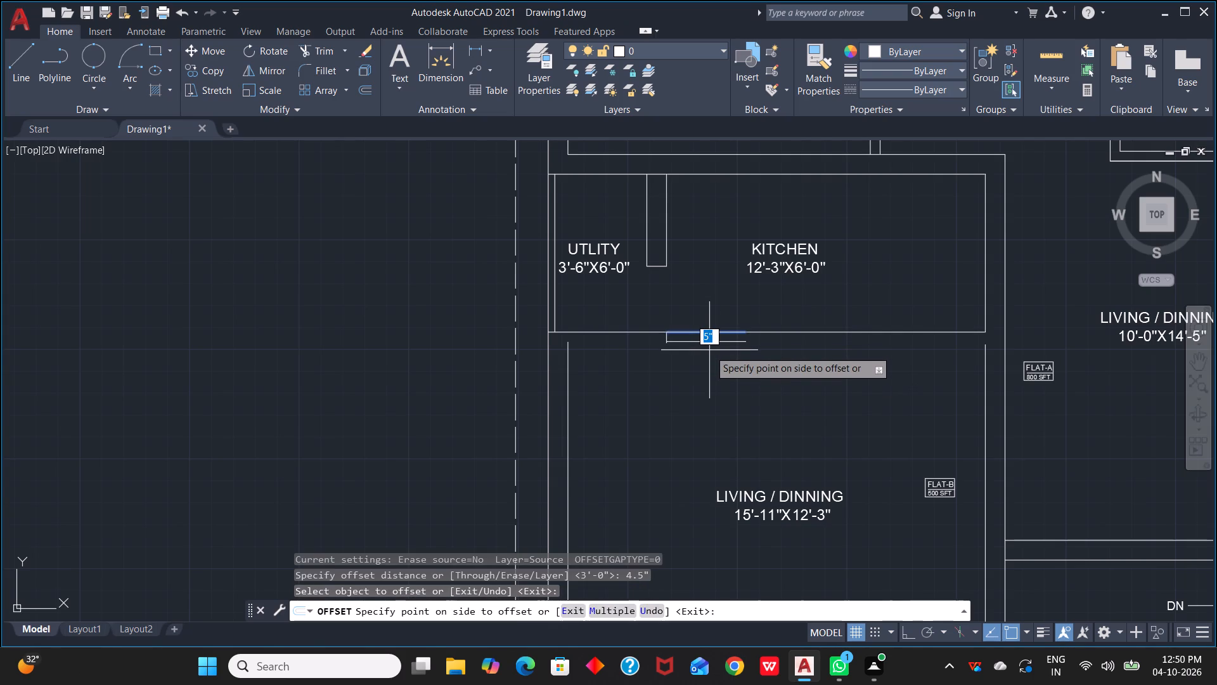
pyautogui.click(709, 350)
pyautogui.click(775, 332)
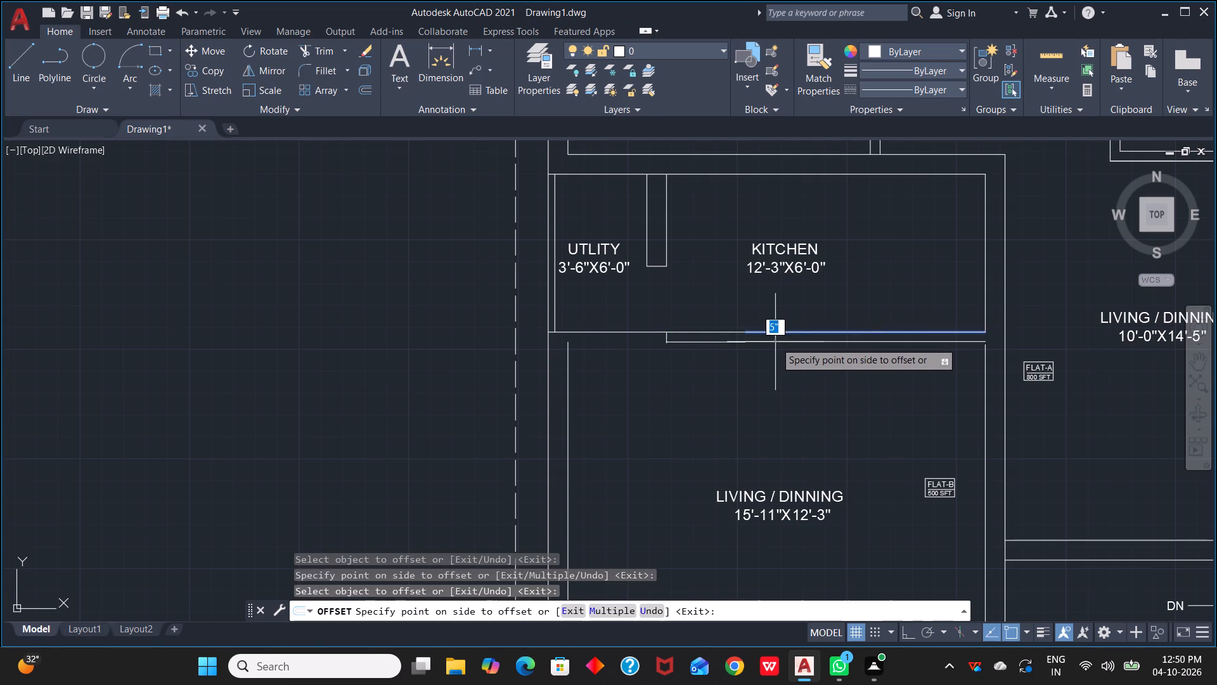
pyautogui.click(775, 342)
pyautogui.click(621, 330)
pyautogui.click(621, 340)
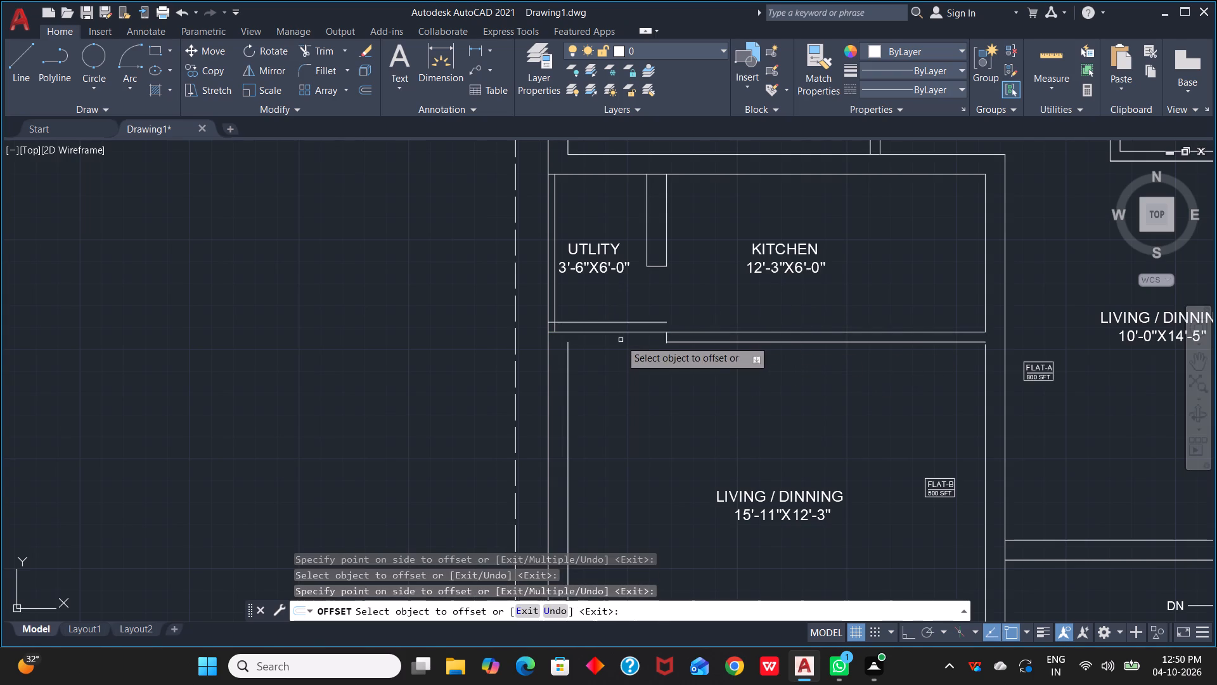
pyautogui.click(619, 332)
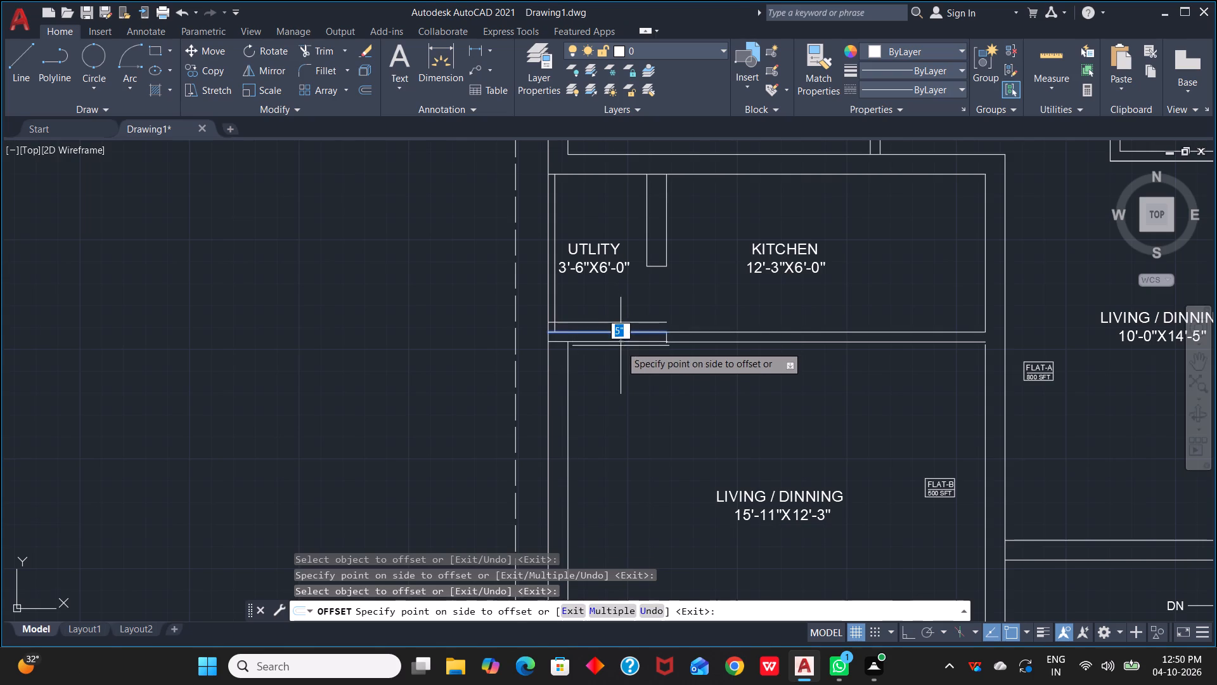
pyautogui.click(621, 346)
# Extend the living room's inner east wall line north to meet the new offset wall line.
pyautogui.scroll(2, 673, 353)
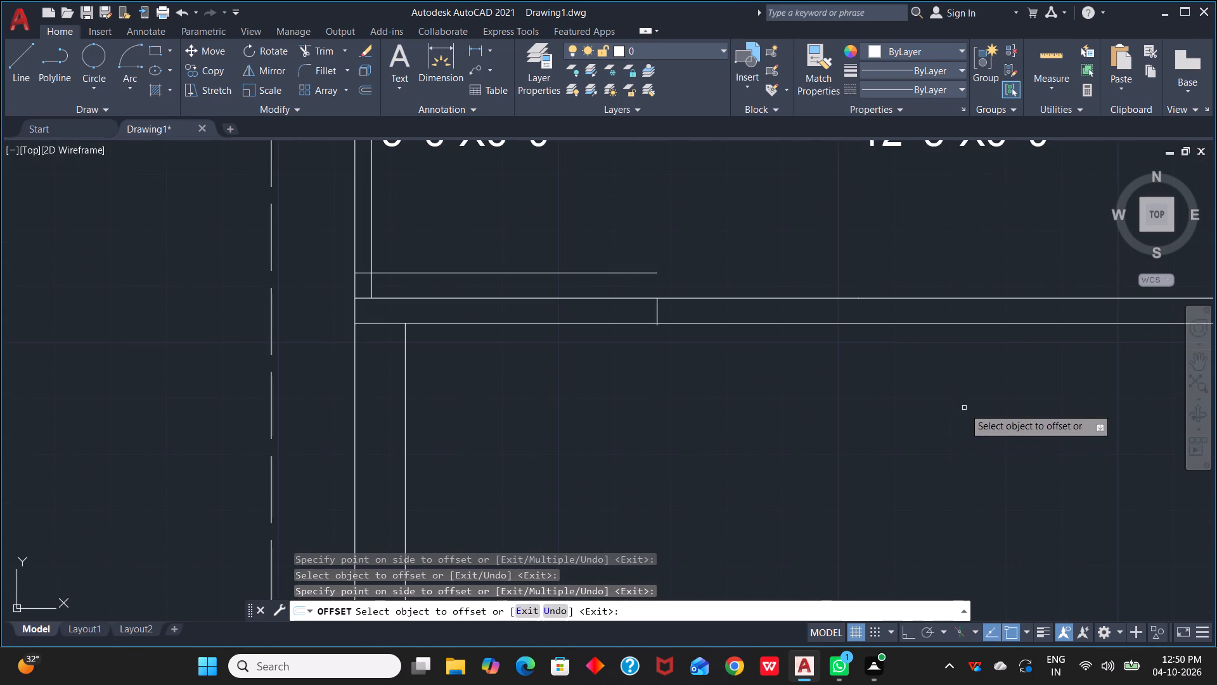
pyautogui.moveTo(964, 408); pyautogui.dragTo(482, 408, button='middle')
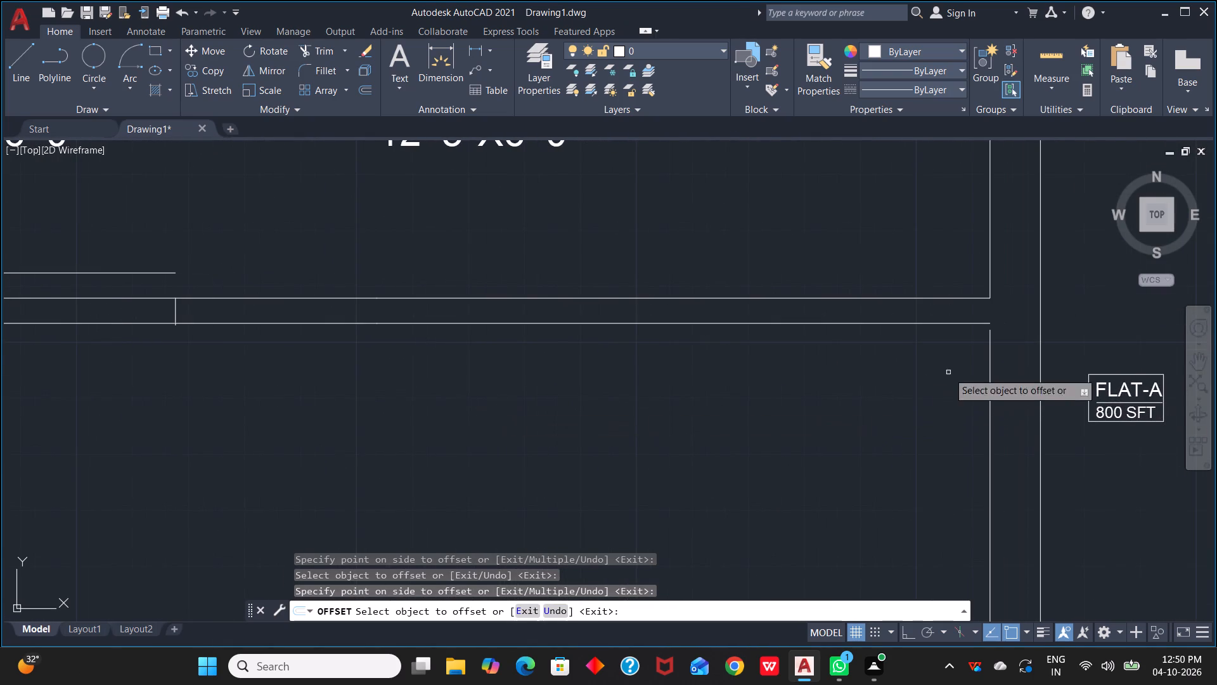
pyautogui.press('e')
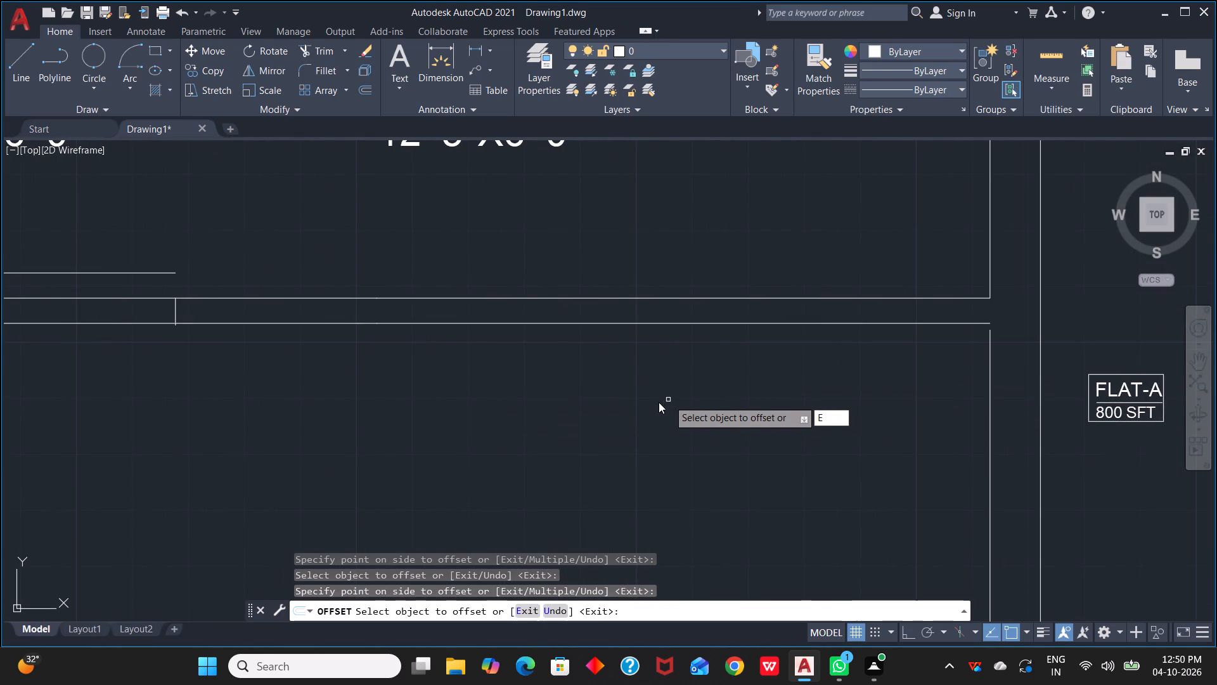
pyautogui.press('Escape')
pyautogui.press('Escape')
pyautogui.press('e')
pyautogui.press('x')
pyautogui.press('space')
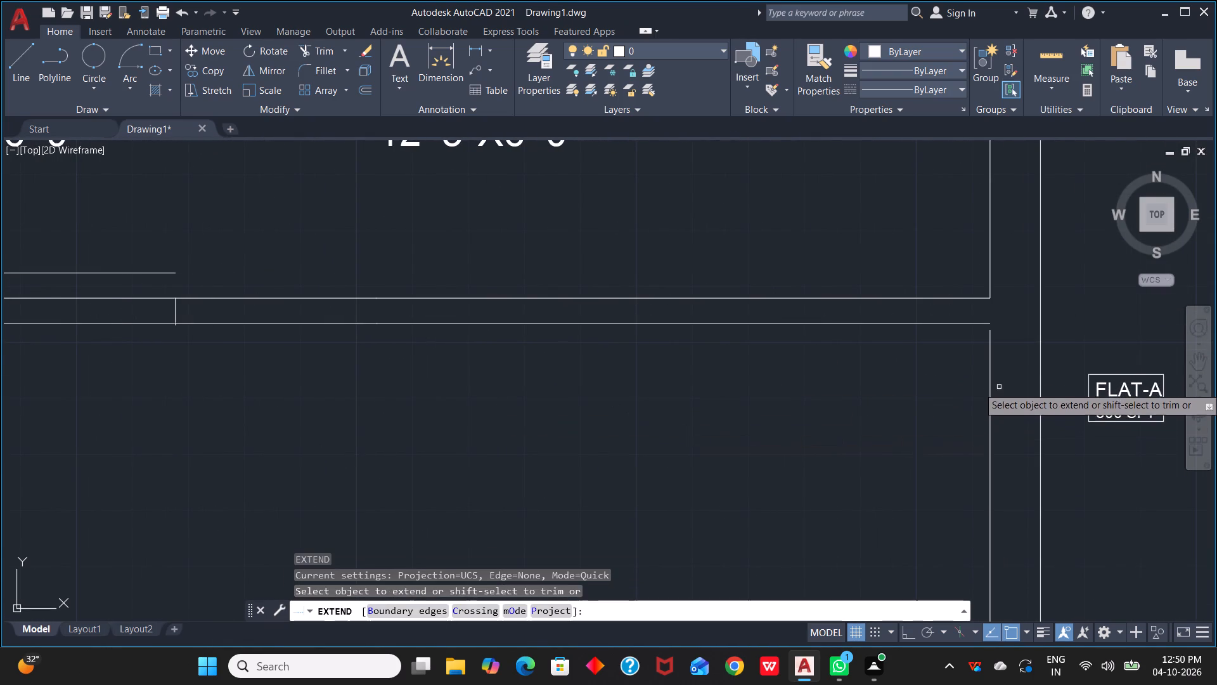
pyautogui.click(987, 348)
pyautogui.click(991, 348)
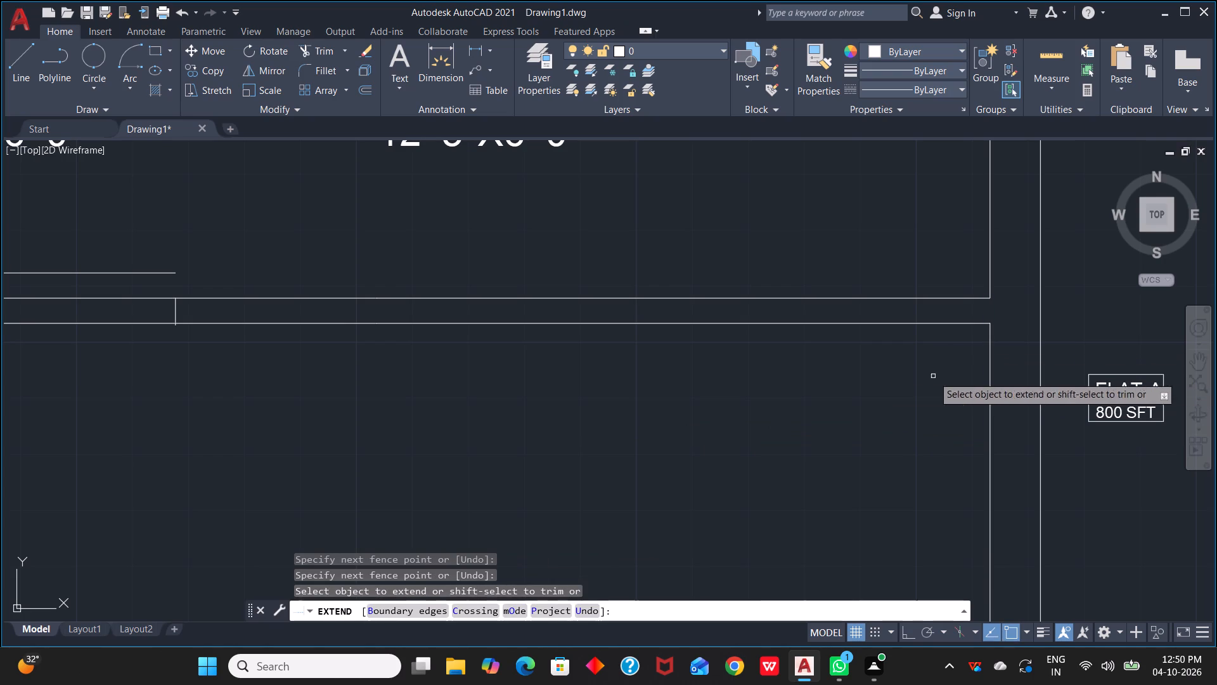
pyautogui.scroll(-1, 150, 367)
pyautogui.moveTo(151, 367); pyautogui.dragTo(1041, 472, button='middle')
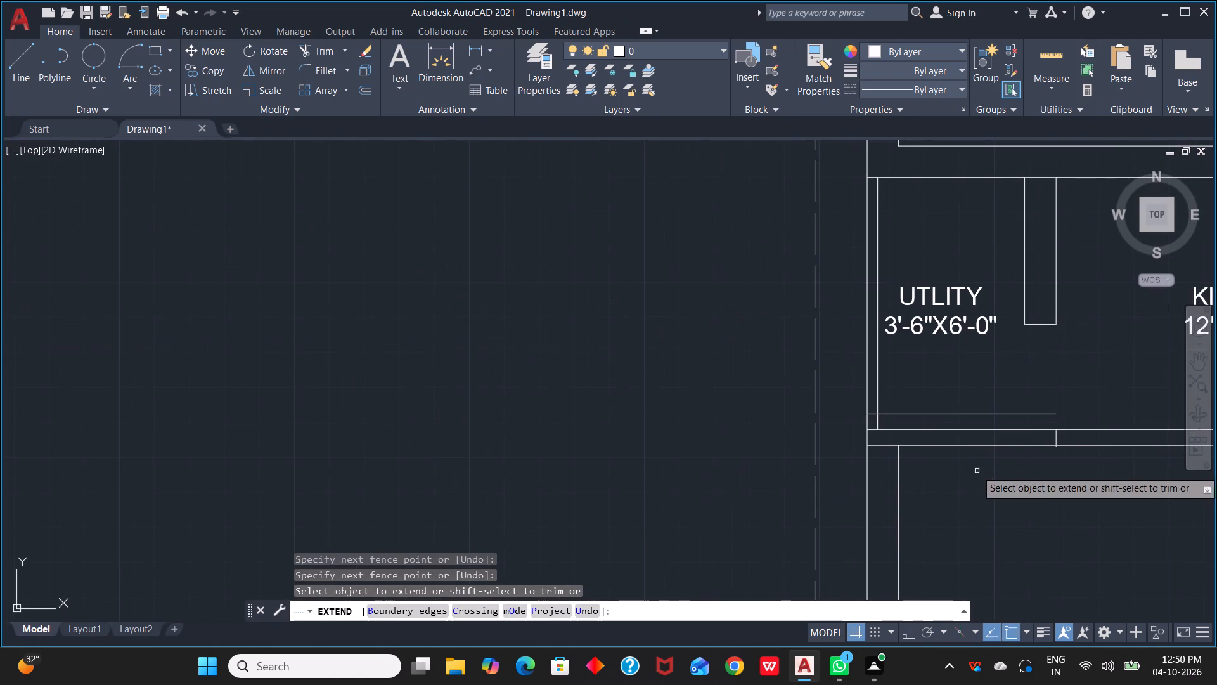
pyautogui.scroll(3, 912, 465)
pyautogui.scroll(-1, 981, 432)
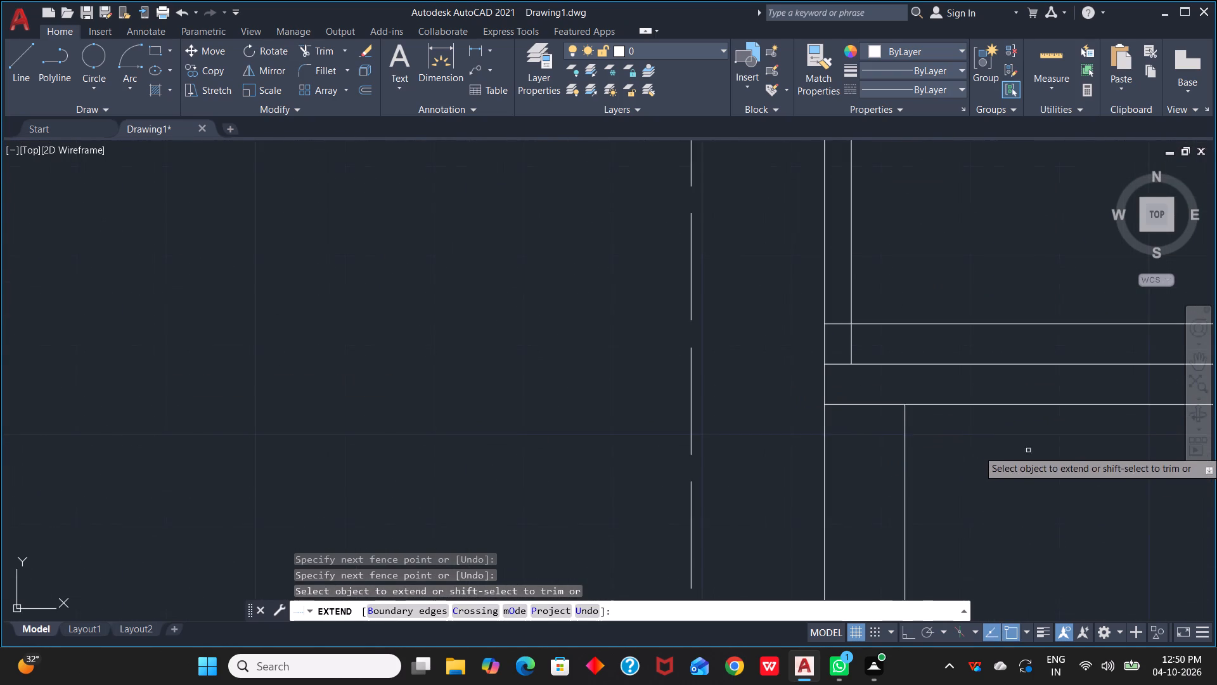
pyautogui.scroll(-1, 1090, 450)
pyautogui.moveTo(1081, 455); pyautogui.dragTo(827, 449, button='middle')
pyautogui.press('Escape')
pyautogui.press('Escape')
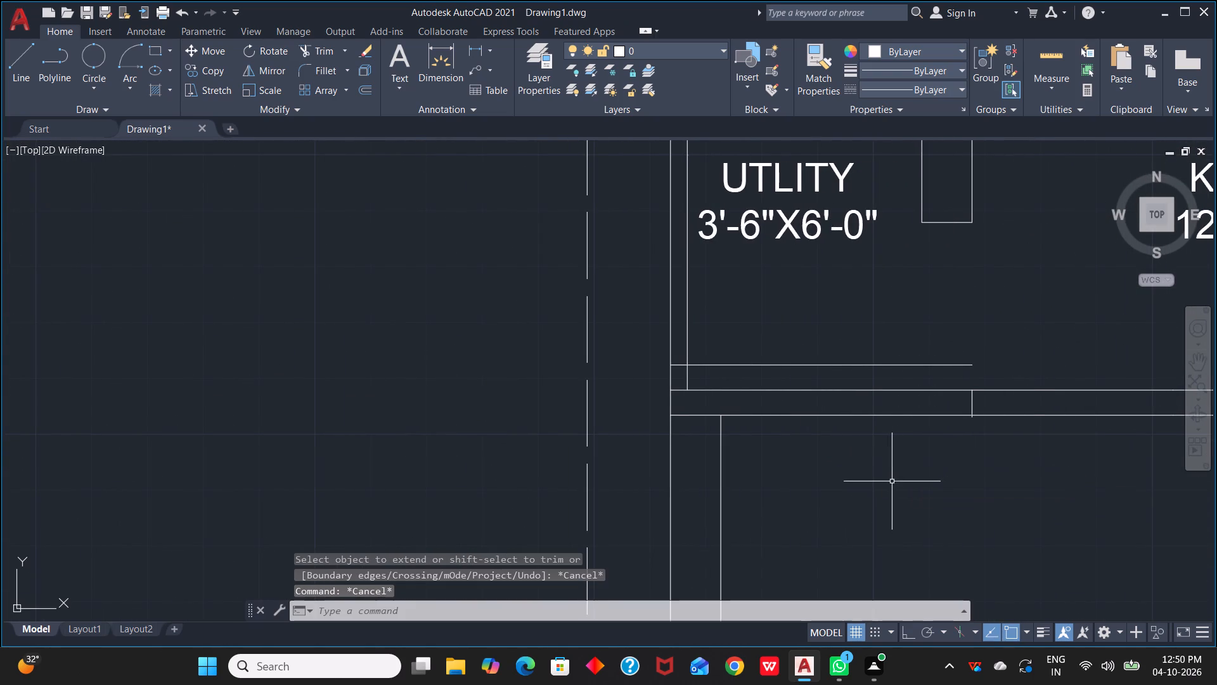
# Trim away the stray offset line inside the utility and the south wall line's stub across the west wall.
pyautogui.press('t')
pyautogui.press('r')
pyautogui.press('space')
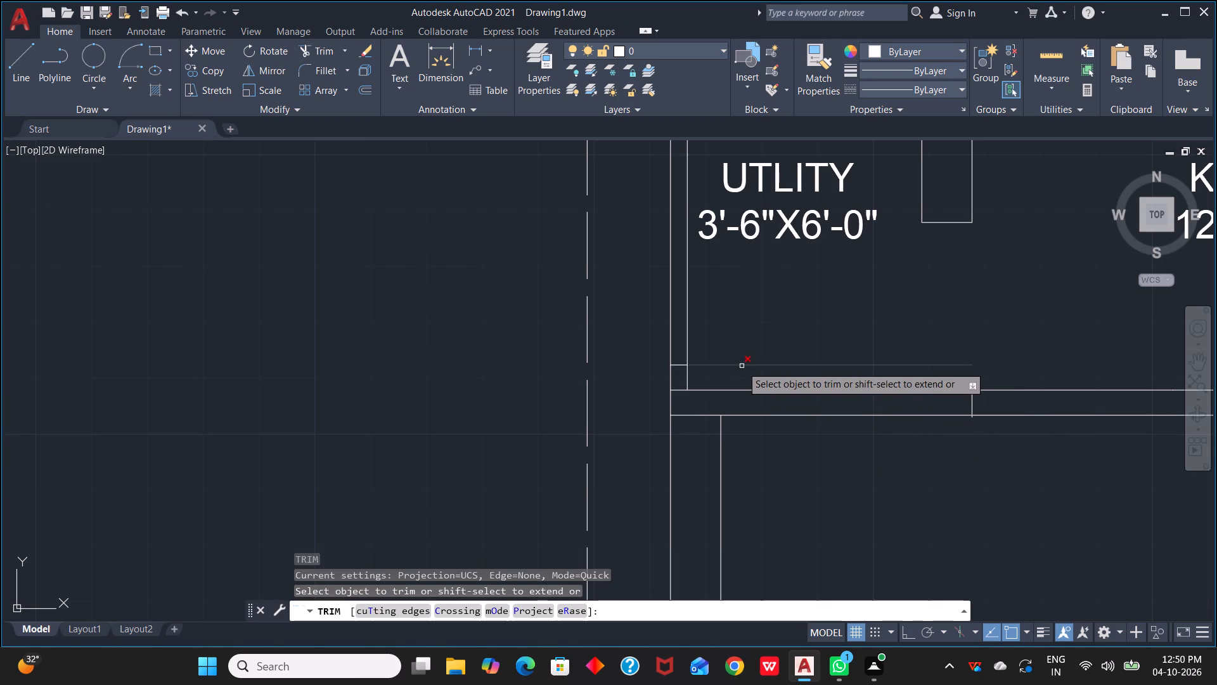
pyautogui.click(742, 366)
pyautogui.click(678, 365)
pyautogui.click(680, 391)
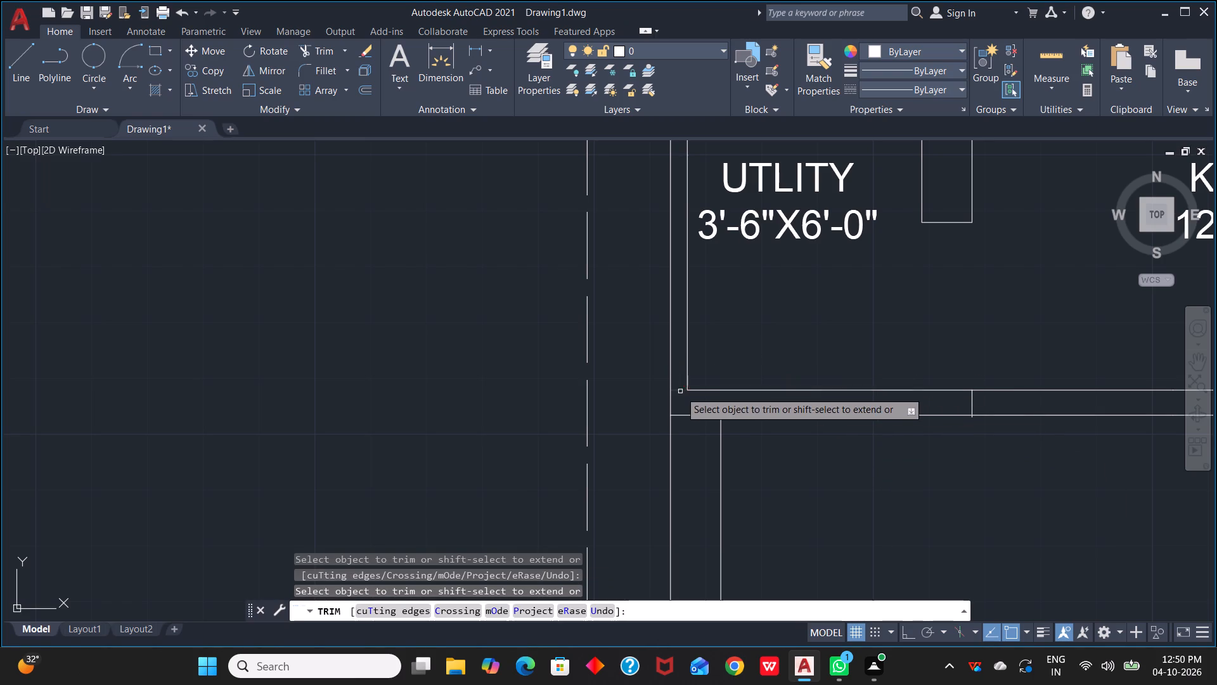
# Trim the west jamb line's overhang beyond the south face of the kitchen–living room wall.
pyautogui.scroll(3, 977, 433)
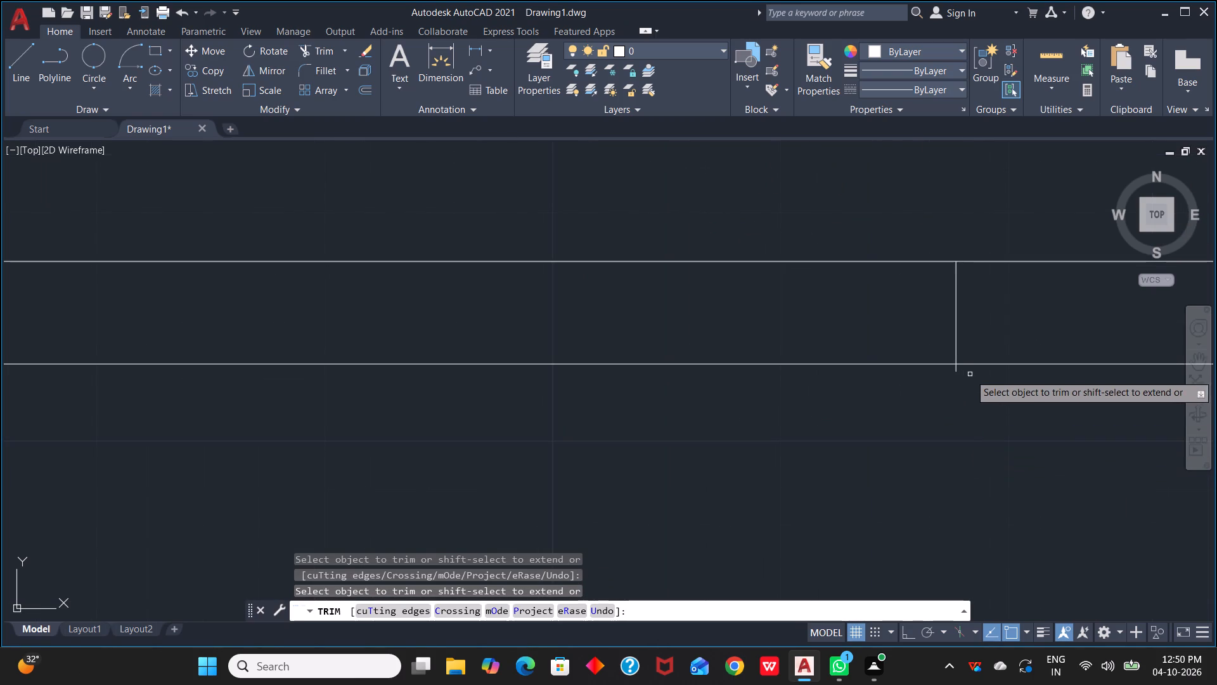
pyautogui.click(957, 370)
pyautogui.scroll(-3, 999, 381)
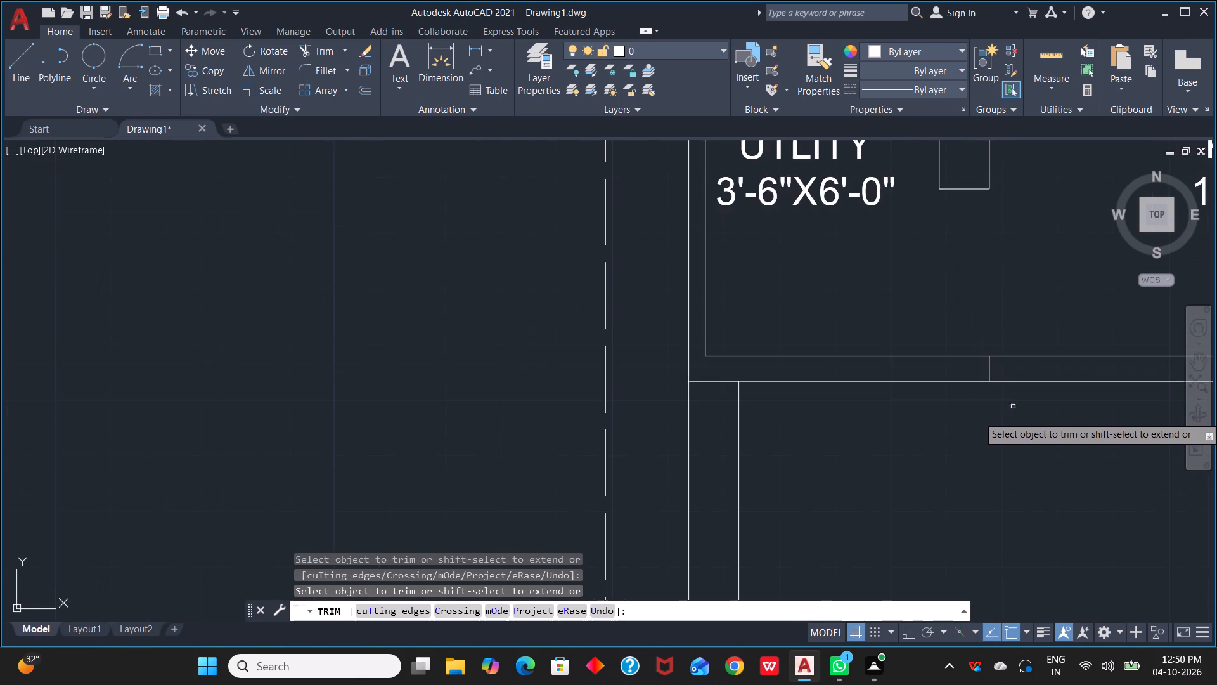
pyautogui.moveTo(1091, 426); pyautogui.dragTo(148, 389, button='middle')
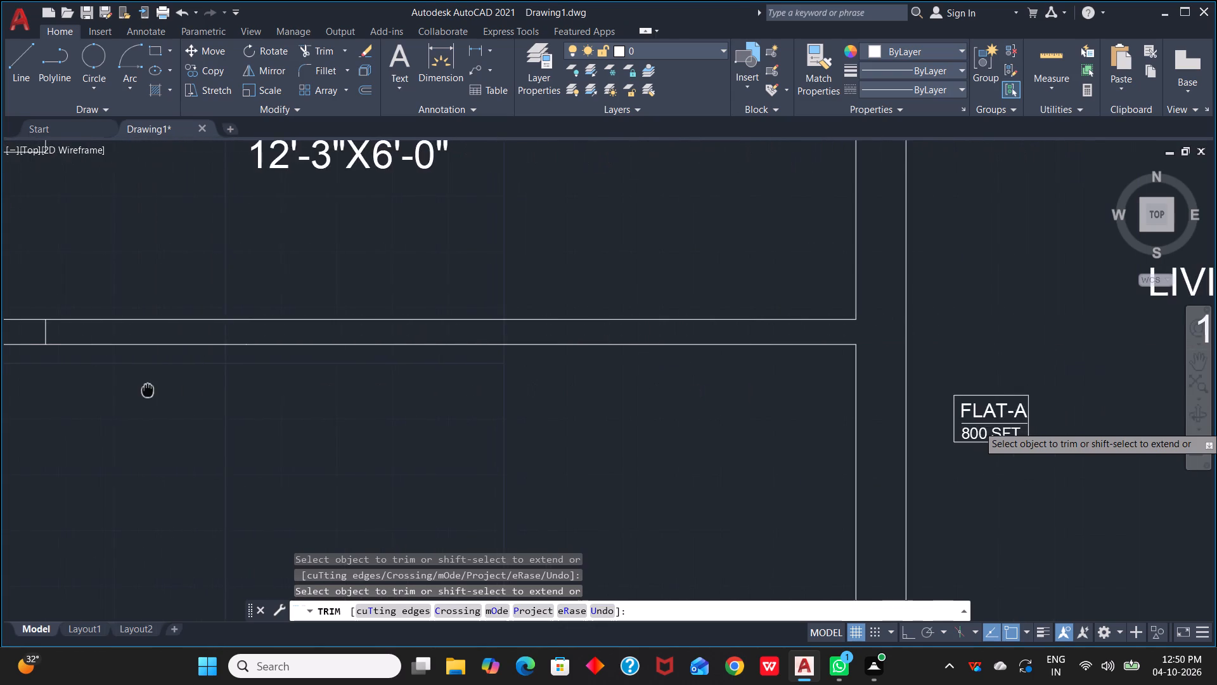
pyautogui.moveTo(148, 389); pyautogui.dragTo(1065, 390, button='middle')
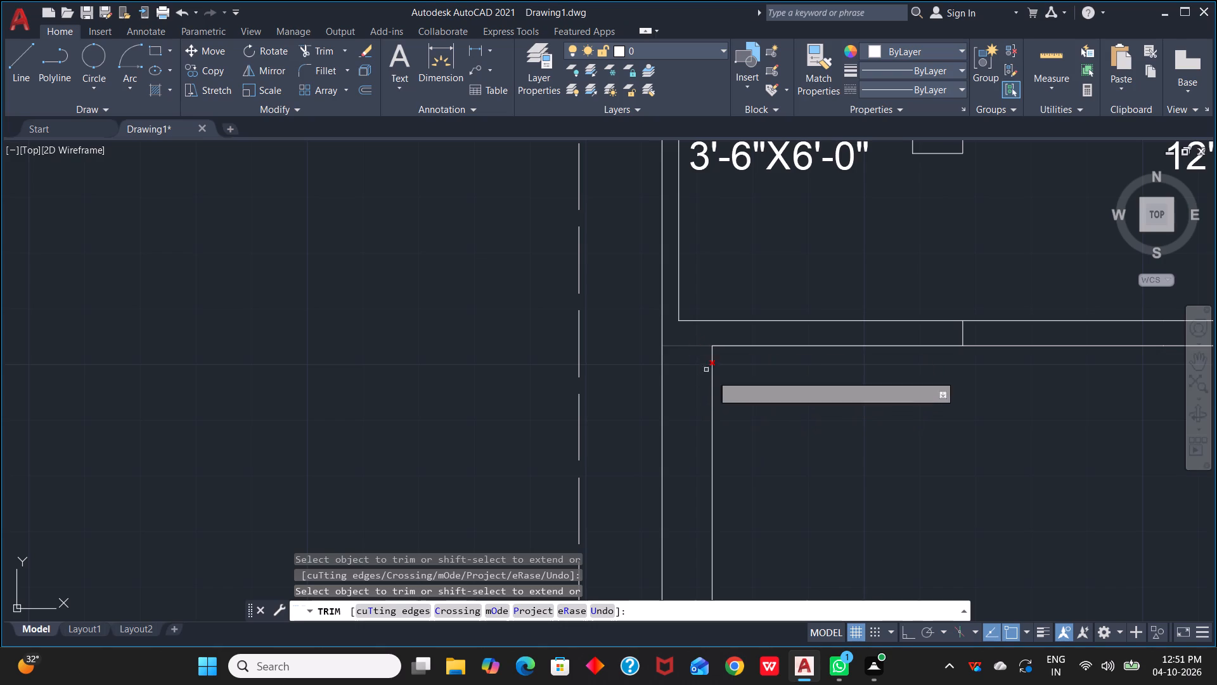
pyautogui.scroll(-2, 900, 430)
pyautogui.moveTo(1107, 464); pyautogui.dragTo(983, 441, button='middle')
pyautogui.scroll(1, 905, 408)
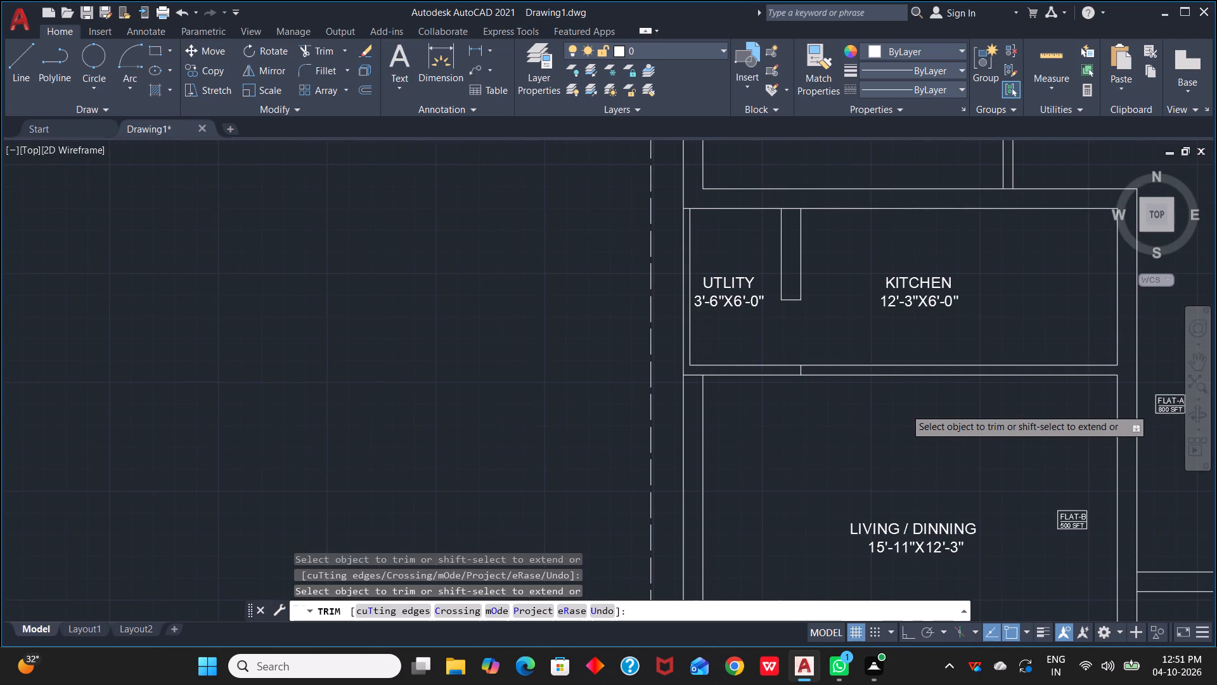
pyautogui.scroll(1, 905, 408)
pyautogui.press('o')
pyautogui.press('space')
pyautogui.press('Escape')
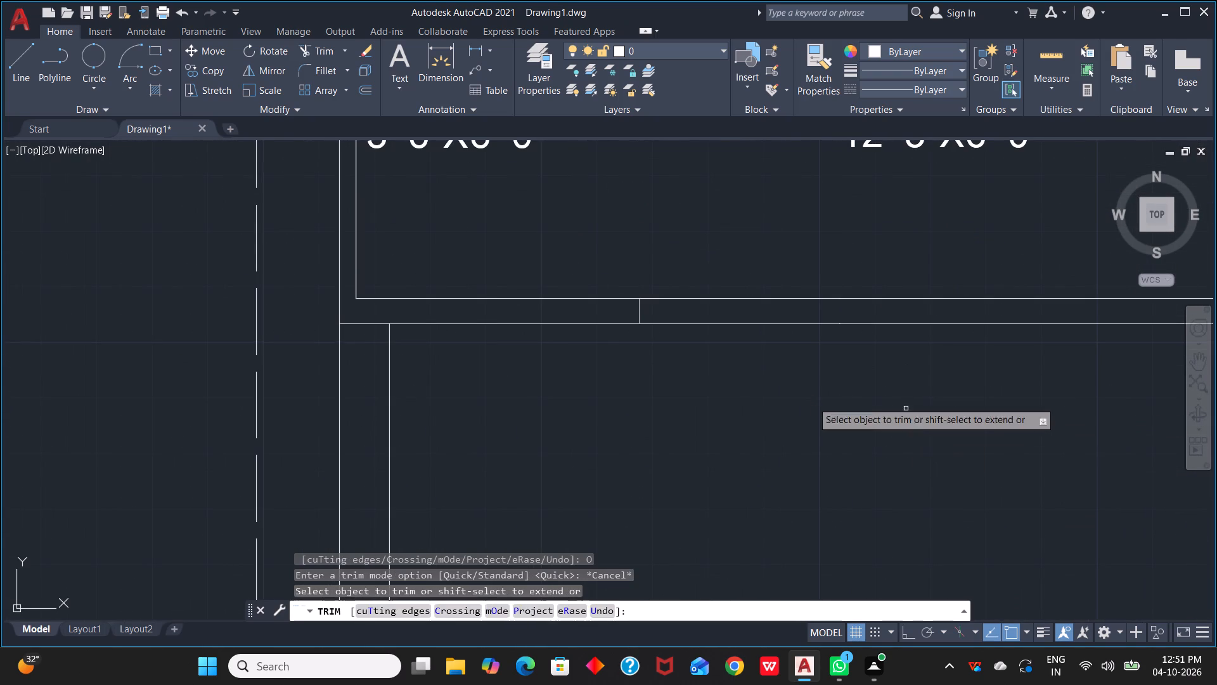
pyautogui.press('Escape')
# Offset the west jamb line of the kitchen–living room wall opening 3' to the east.
pyautogui.write('O')
pyautogui.press('space')
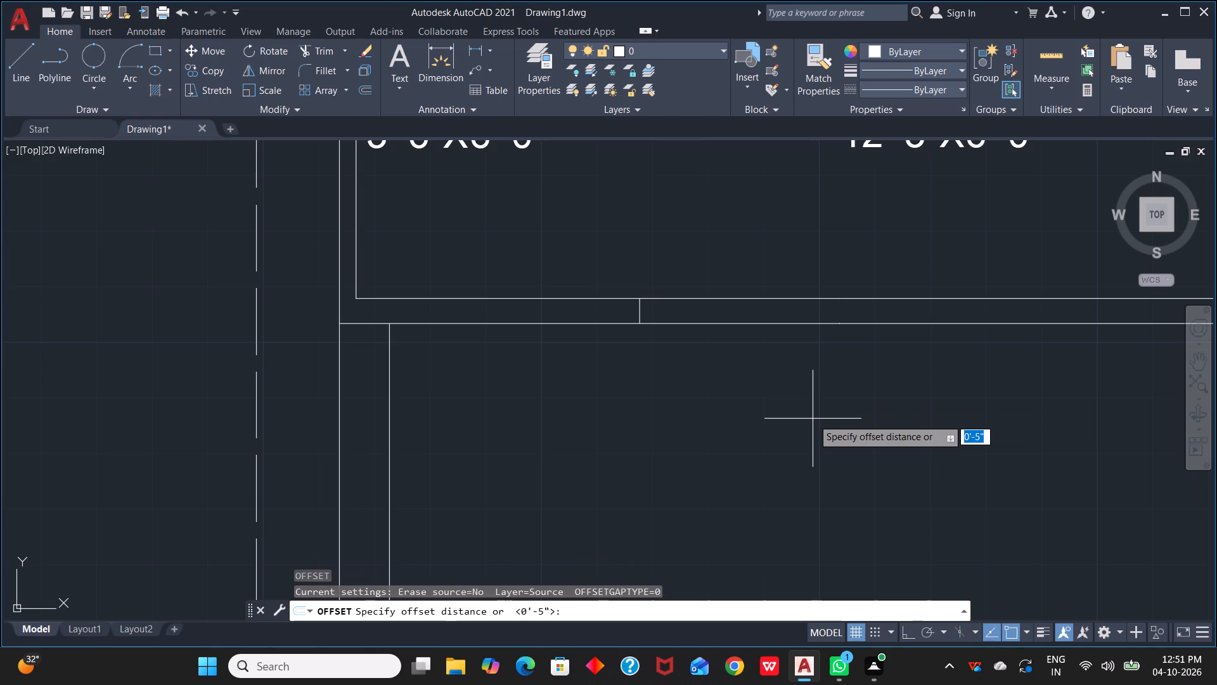
pyautogui.write("3'")
pyautogui.press('space')
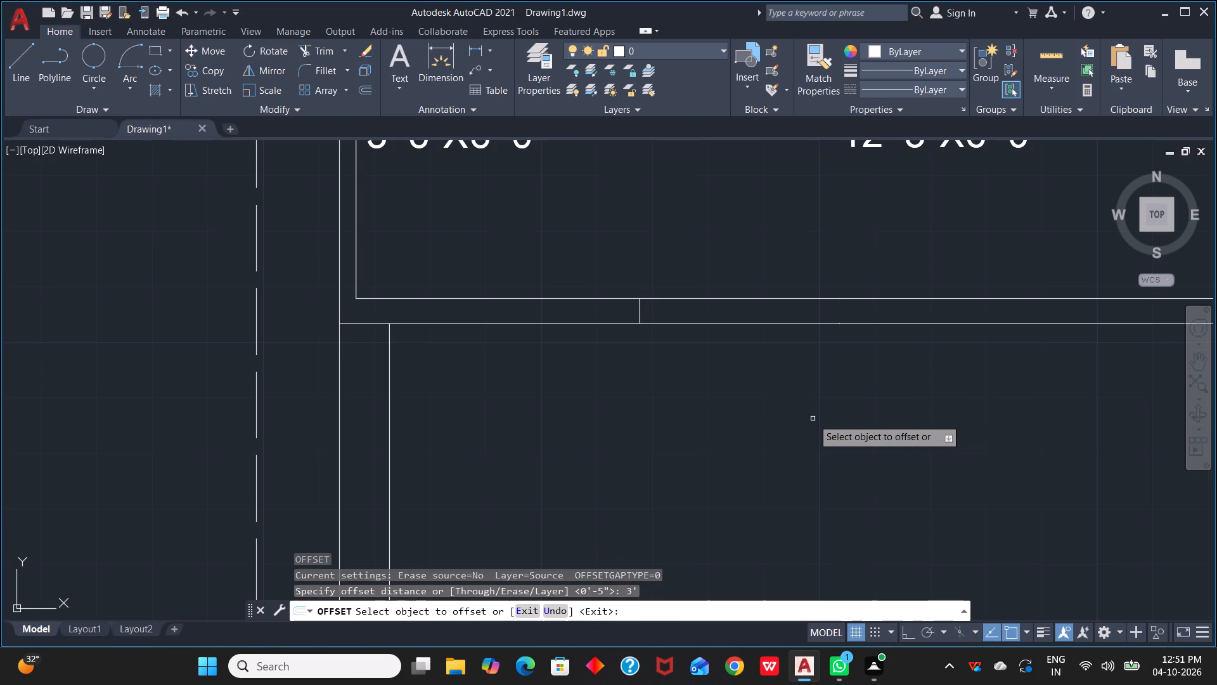
pyautogui.click(638, 310)
pyautogui.click(785, 321)
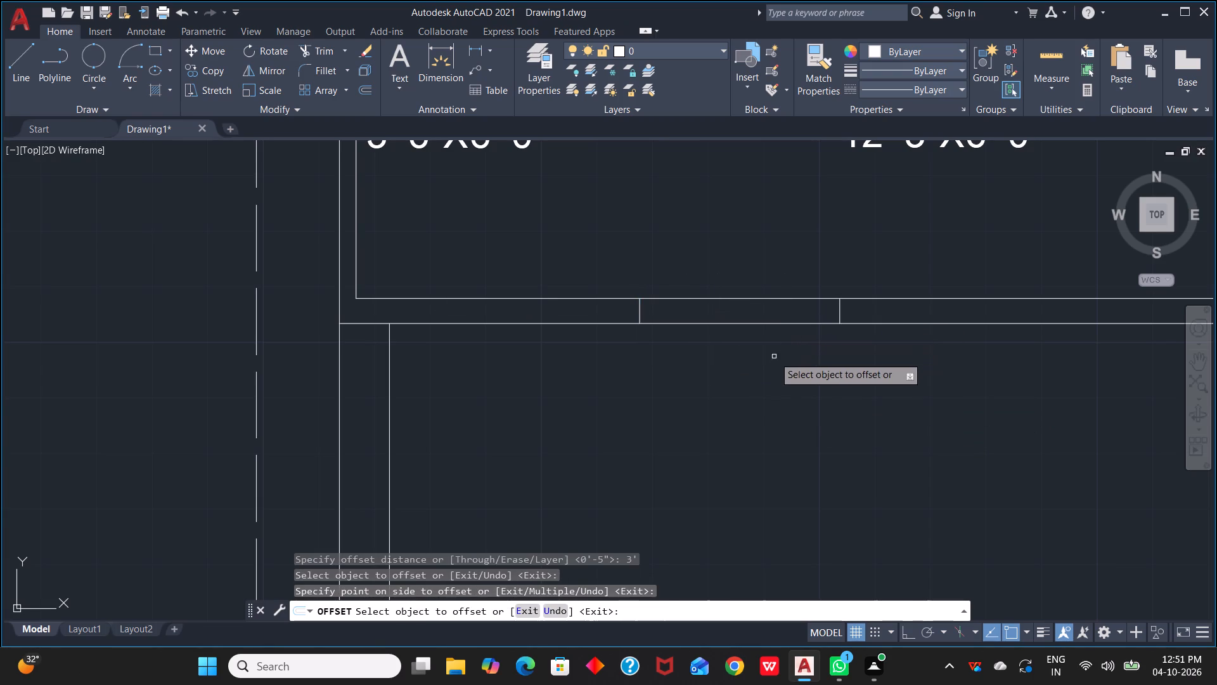
# Trim both faces of the kitchen–living room wall between the two jamb lines to open the doorway.
pyautogui.scroll(-3, 774, 356)
pyautogui.scroll(1, 764, 369)
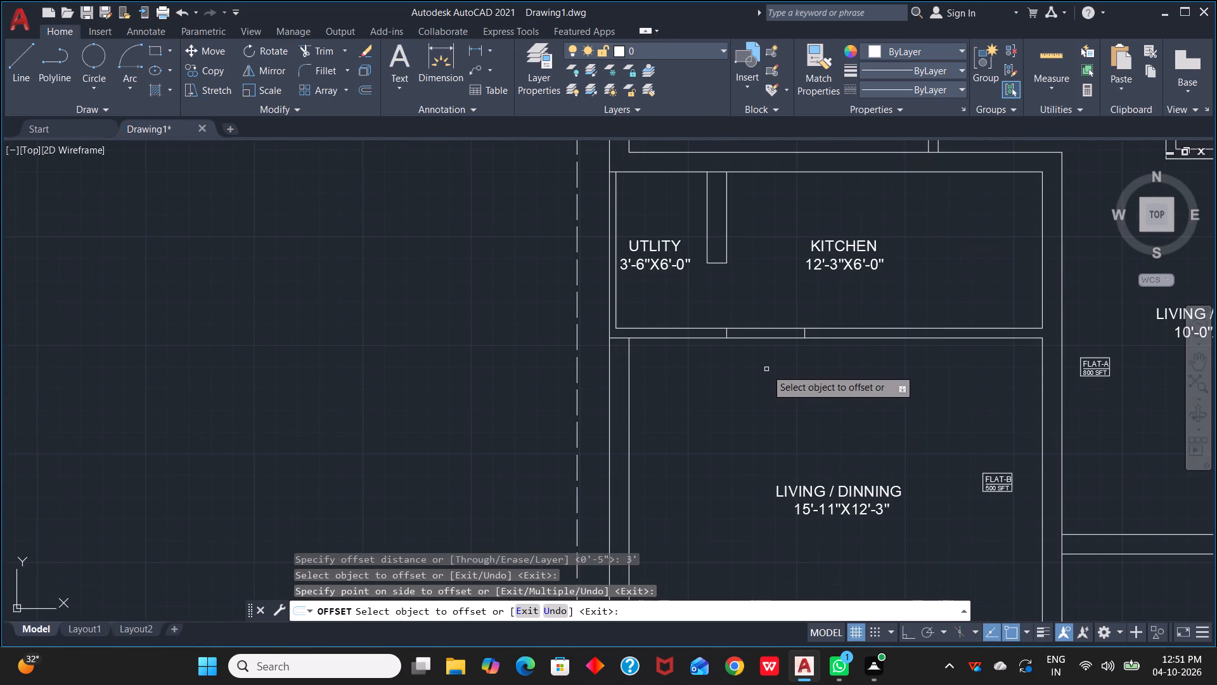
pyautogui.write('TR')
pyautogui.press('space')
pyautogui.moveTo(777, 299); pyautogui.dragTo(768, 360)
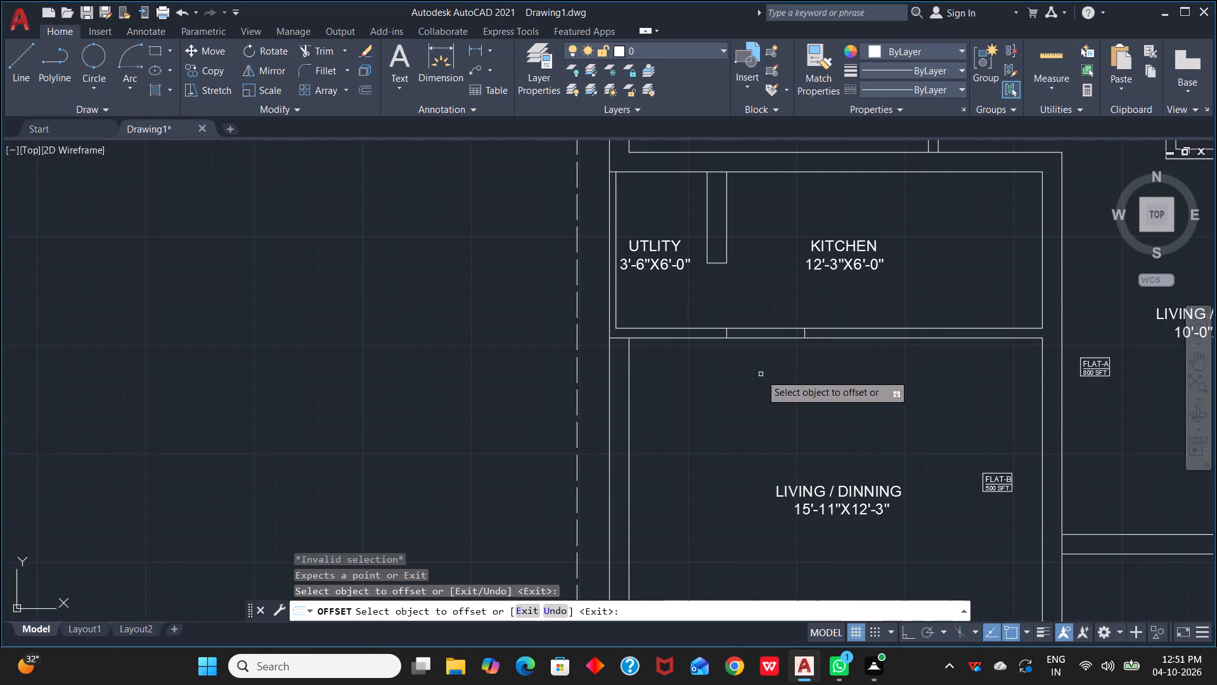
pyautogui.press('Escape')
pyautogui.press('Escape')
pyautogui.write('TR')
pyautogui.press('space')
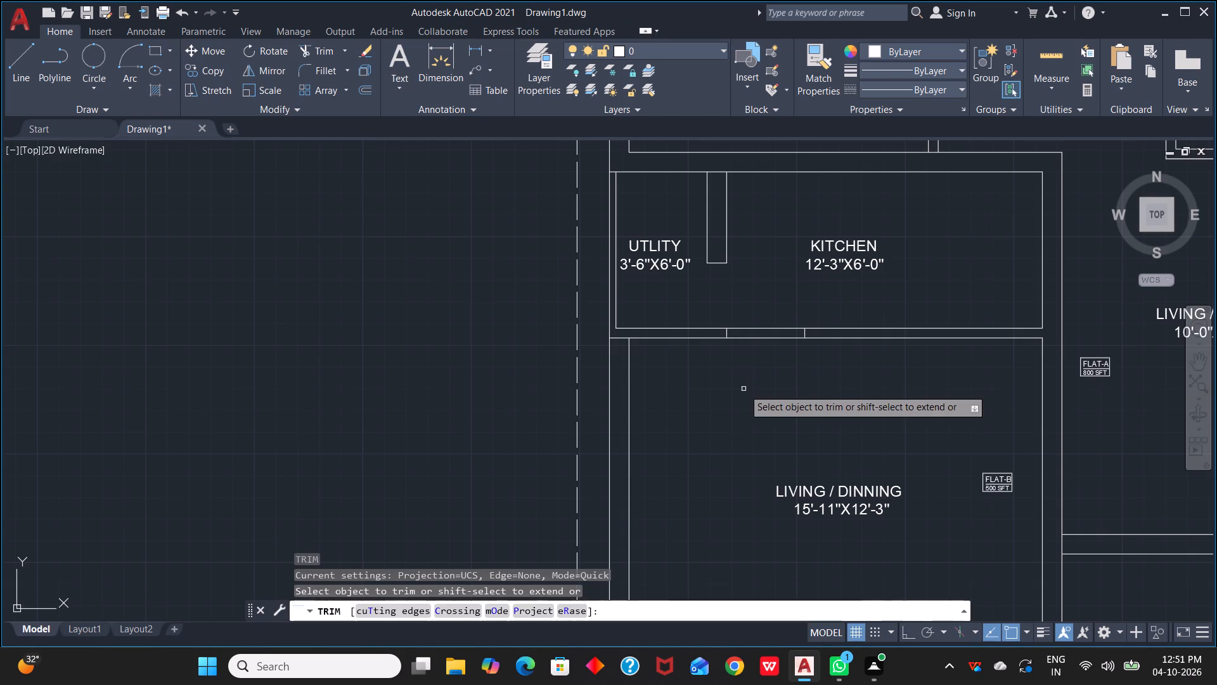
pyautogui.moveTo(759, 322); pyautogui.dragTo(773, 364)
# Extend the south face of the stair's north wall and the Flat-B bedroom's north wall line across the living room's east wall.
pyautogui.scroll(-1, 773, 365)
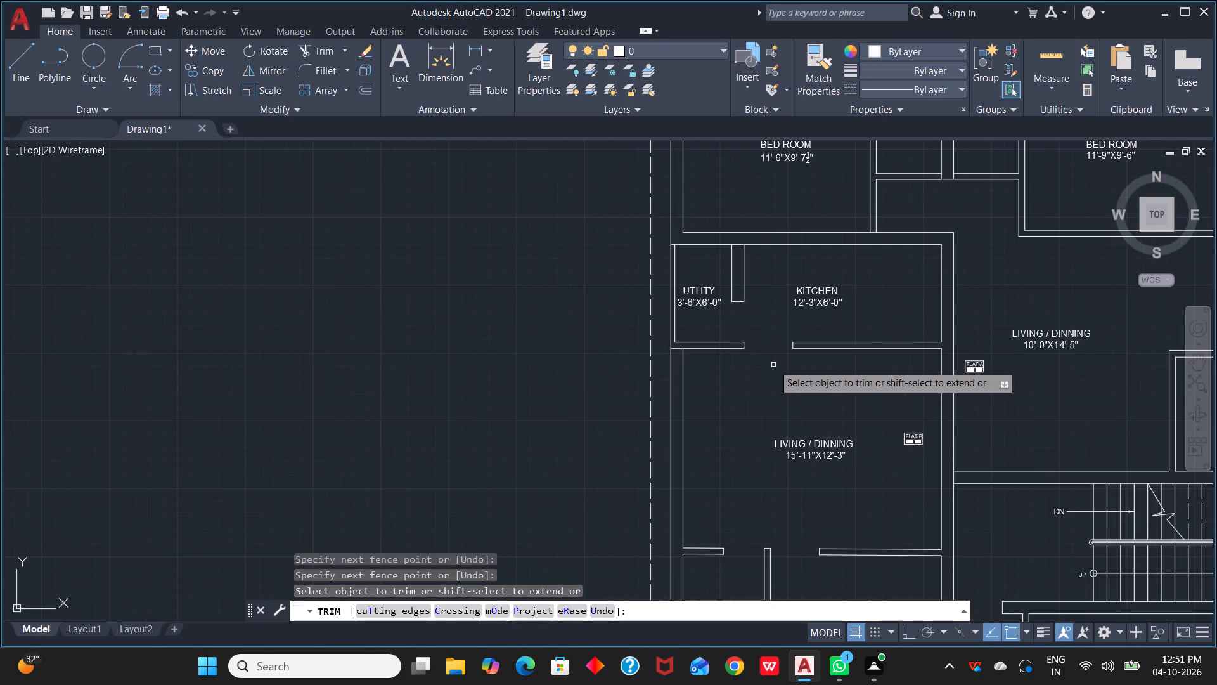
pyautogui.scroll(-1, 820, 365)
pyautogui.moveTo(825, 370); pyautogui.dragTo(726, 340, button='middle')
pyautogui.scroll(-1, 719, 379)
pyautogui.moveTo(724, 400); pyautogui.dragTo(759, 291, button='middle')
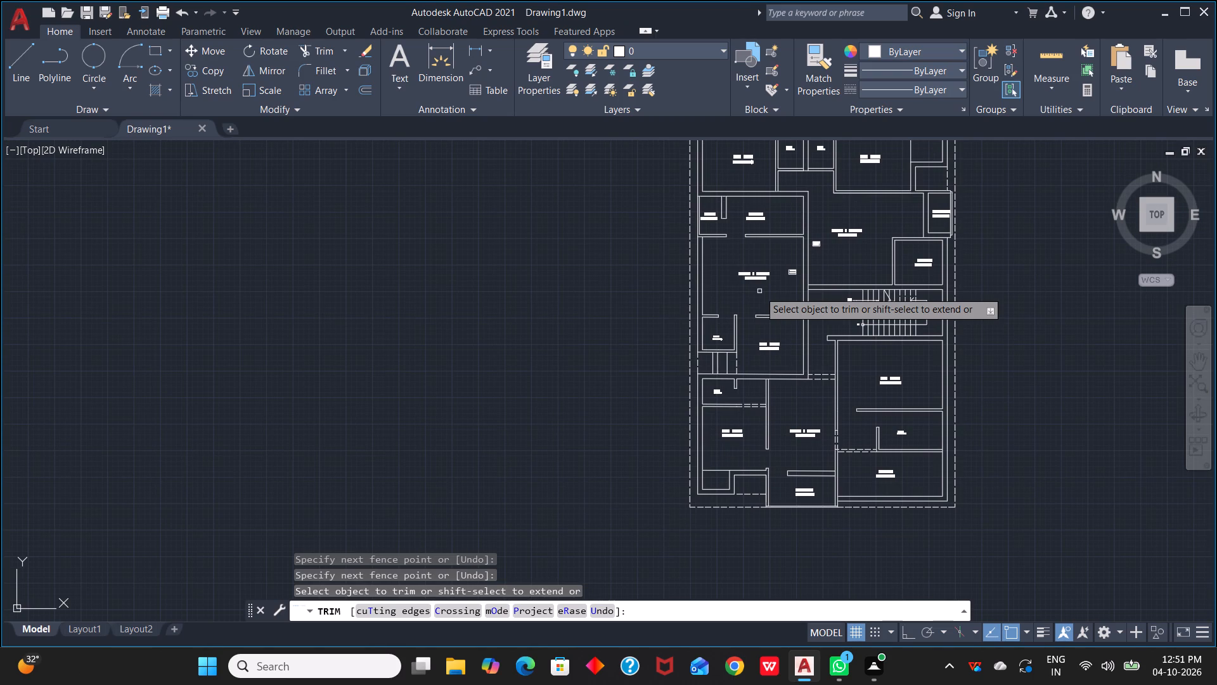
pyautogui.scroll(3, 780, 312)
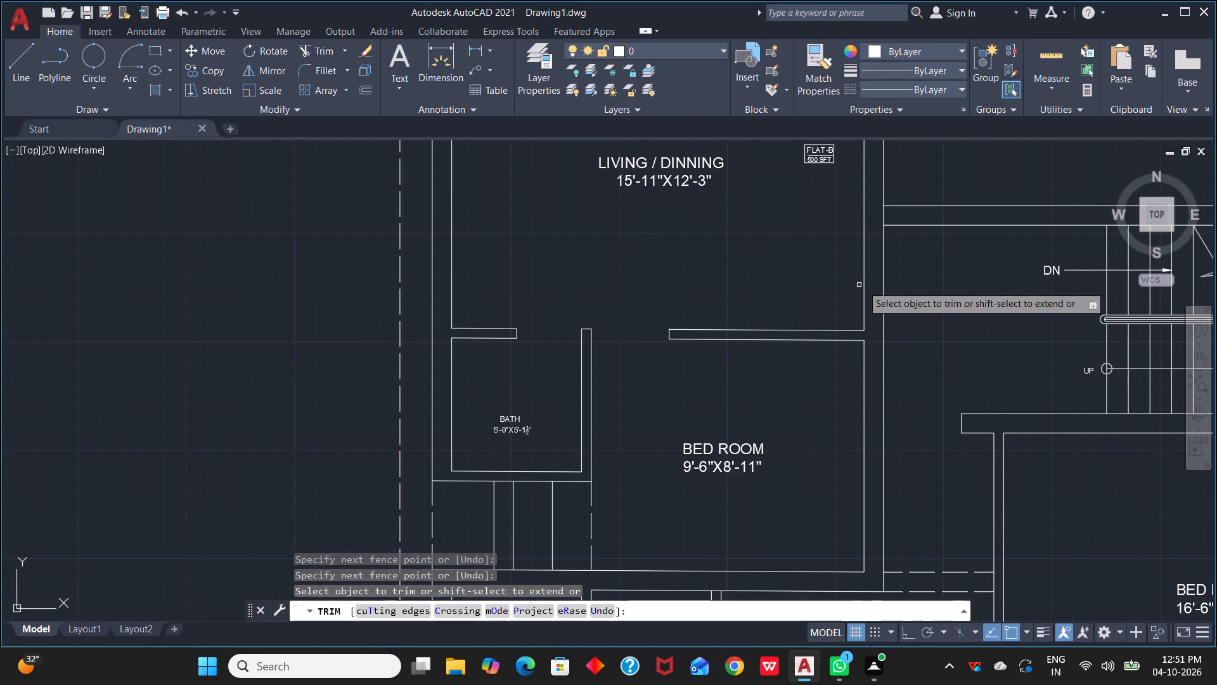
pyautogui.press('Escape')
pyautogui.press('Escape')
pyautogui.press('Escape')
pyautogui.press('t')
pyautogui.press('Escape')
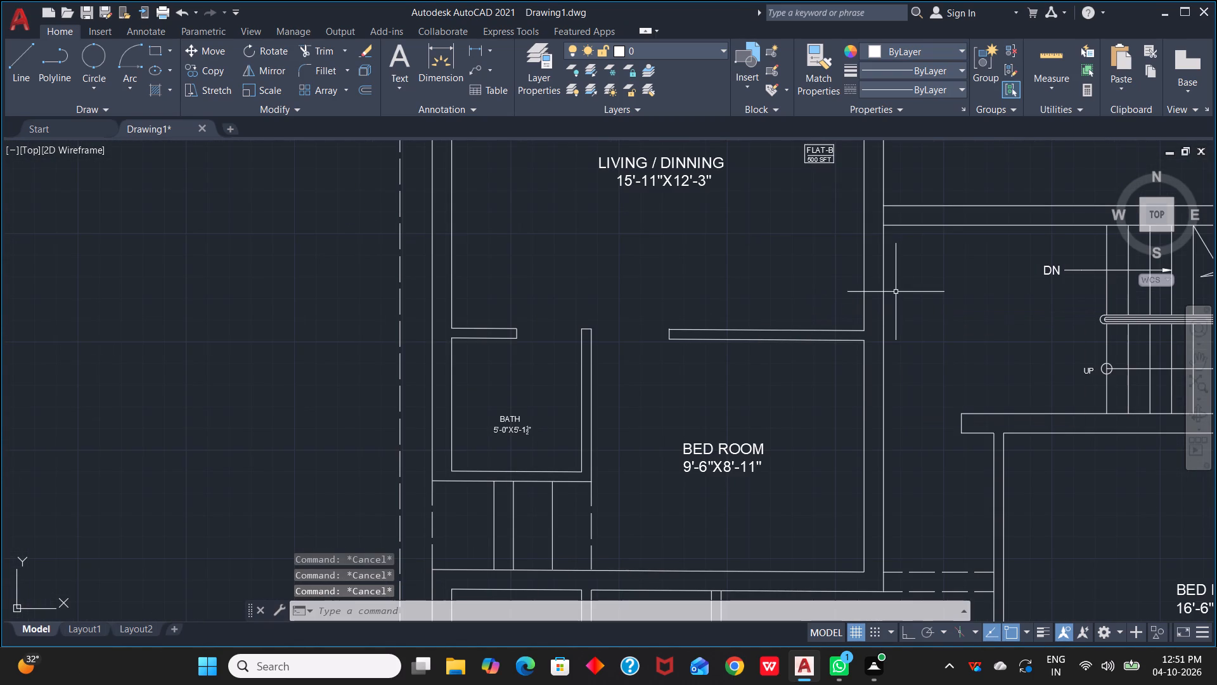
pyautogui.press('Escape')
pyautogui.press('e')
pyautogui.write('X')
pyautogui.press('space')
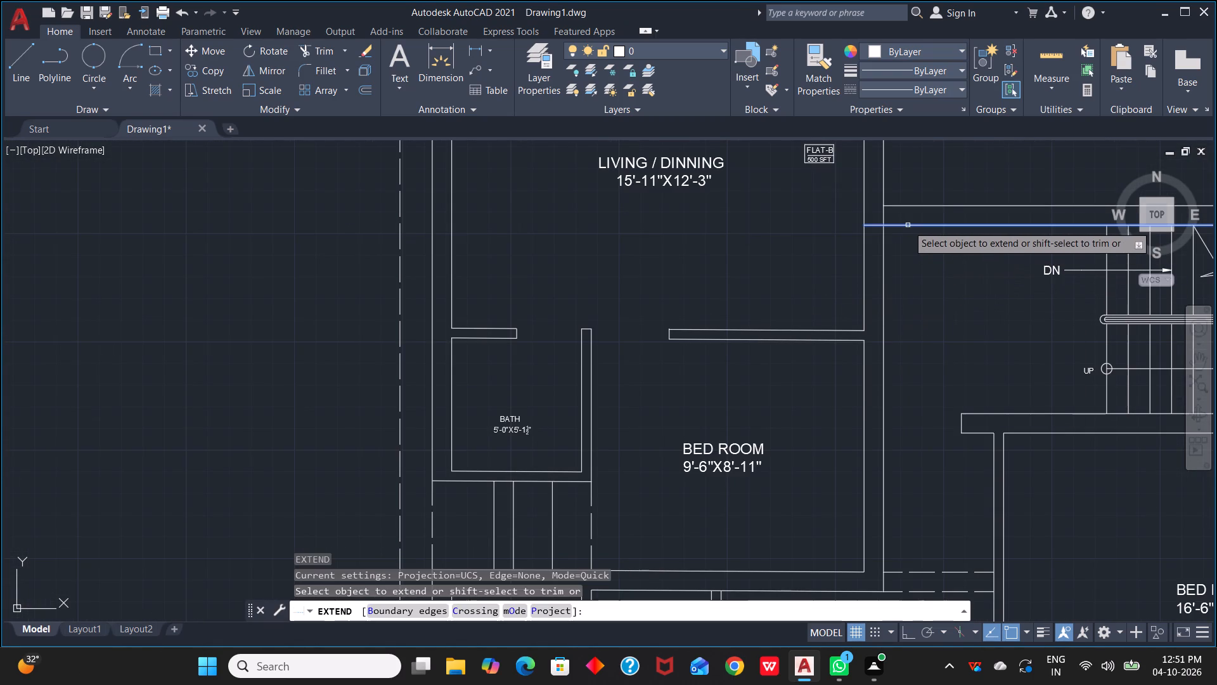
pyautogui.click(908, 225)
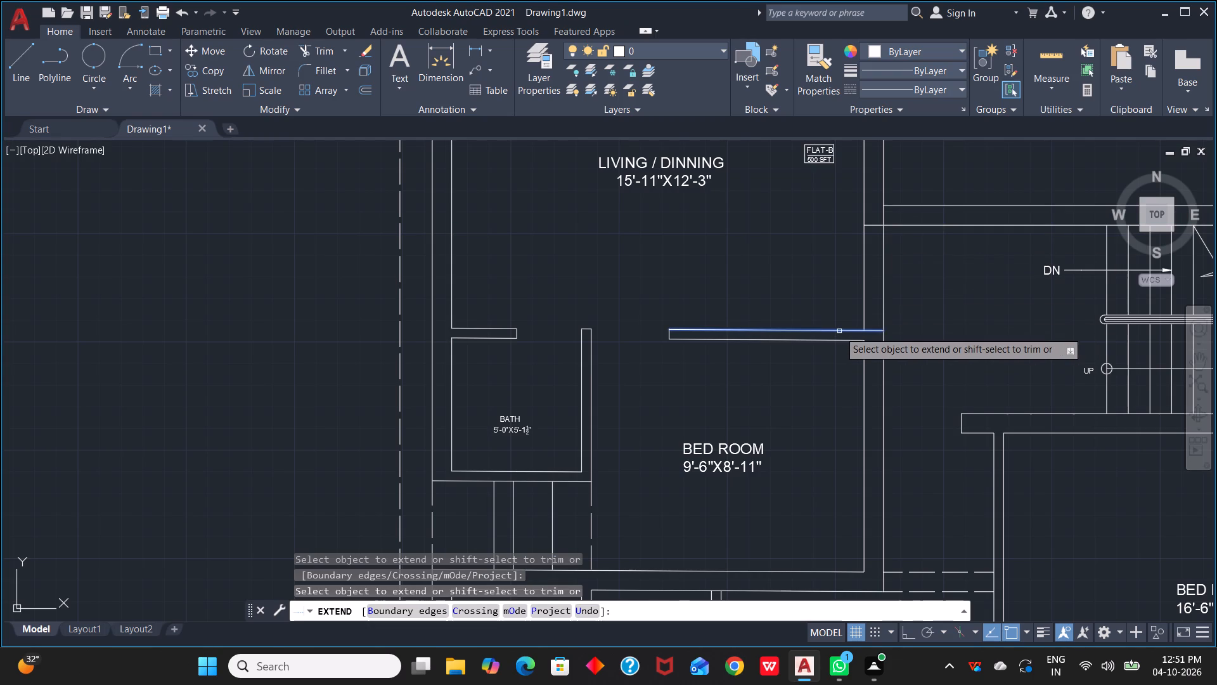
pyautogui.click(847, 331)
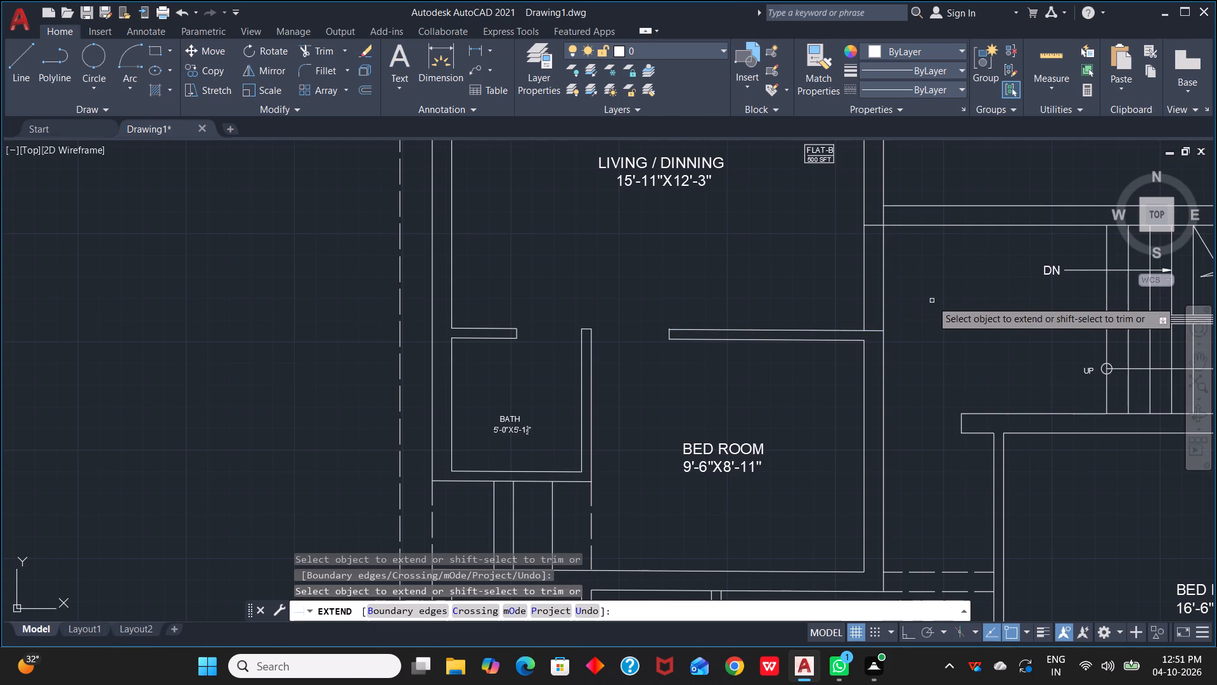
pyautogui.press('Escape')
pyautogui.press('Escape')
# Offset the extended north wall line of the 9'-6"x8'-11" bedroom 3' to the north.
pyautogui.press('o')
pyautogui.press('space')
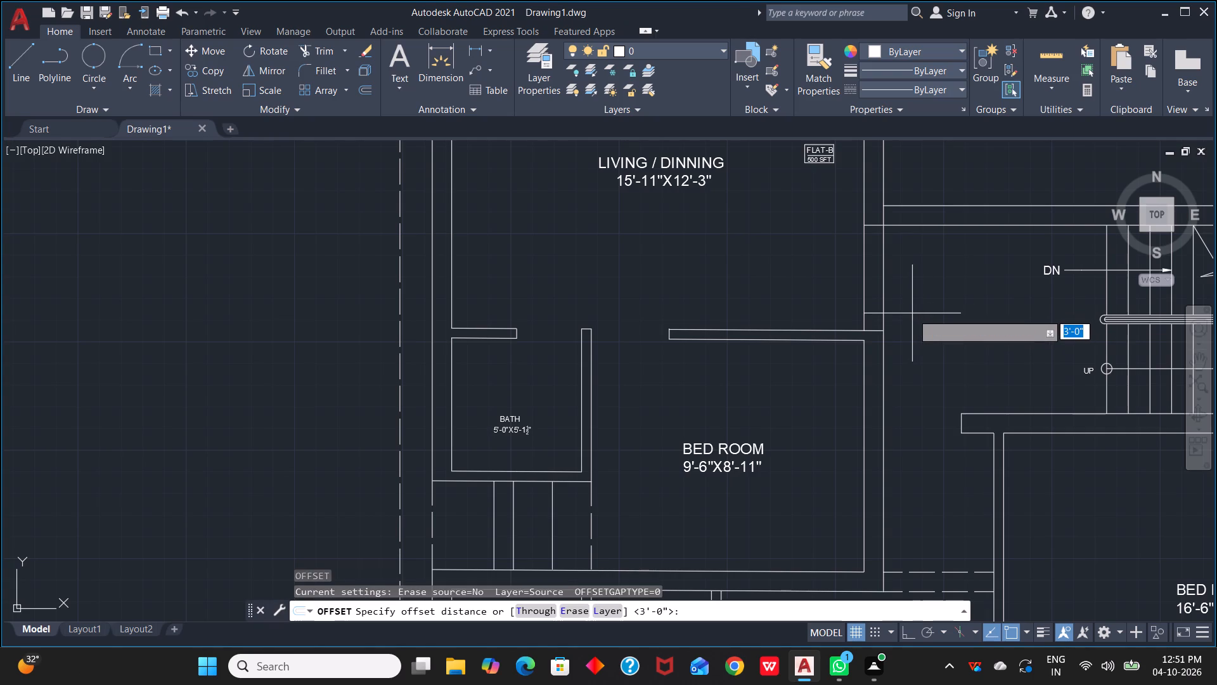
pyautogui.press('space')
pyautogui.click(868, 332)
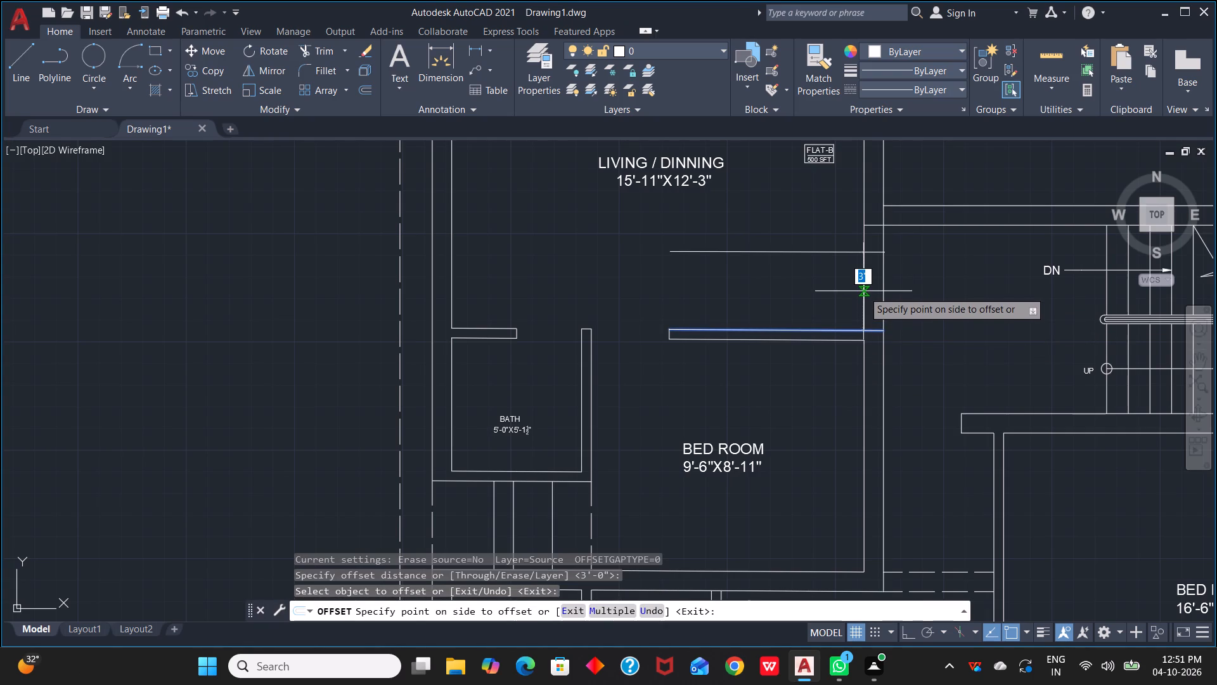
pyautogui.click(863, 291)
# Trim the offset line inside the Flat-B living room and both east wall faces between the jambs to open the entrance.
pyautogui.write('TR')
pyautogui.press('space')
pyautogui.moveTo(901, 289); pyautogui.dragTo(849, 290)
pyautogui.press('Escape')
pyautogui.press('Escape')
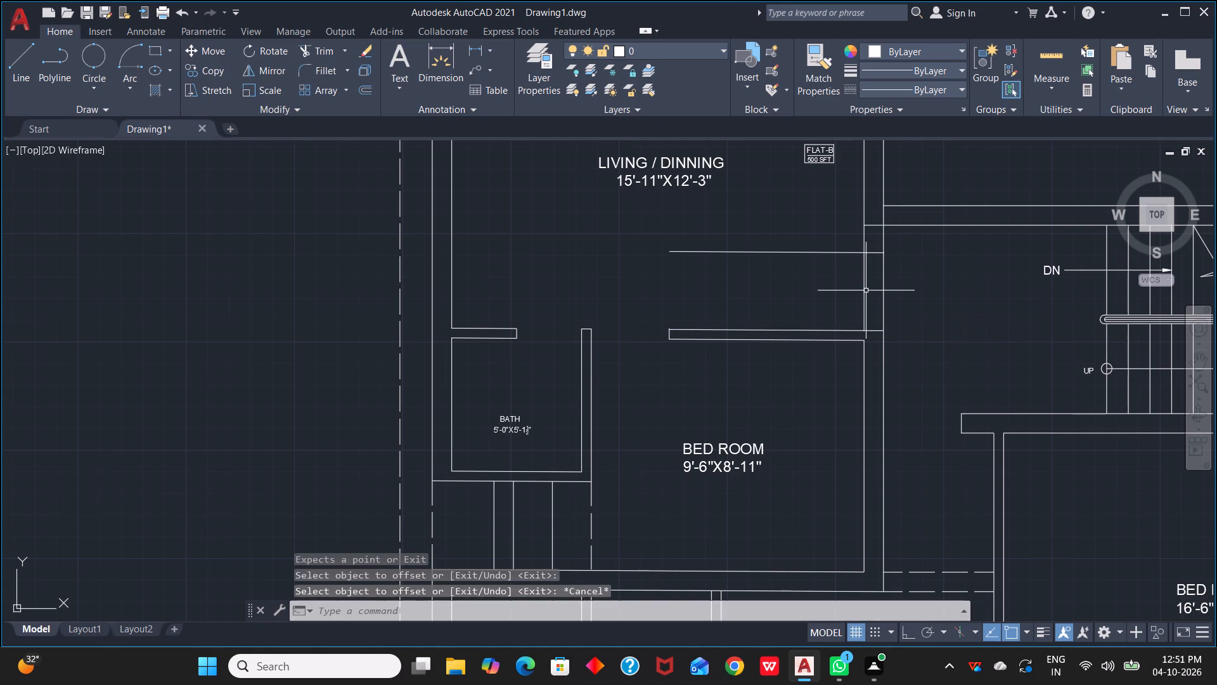
pyautogui.write('TR')
pyautogui.press('space')
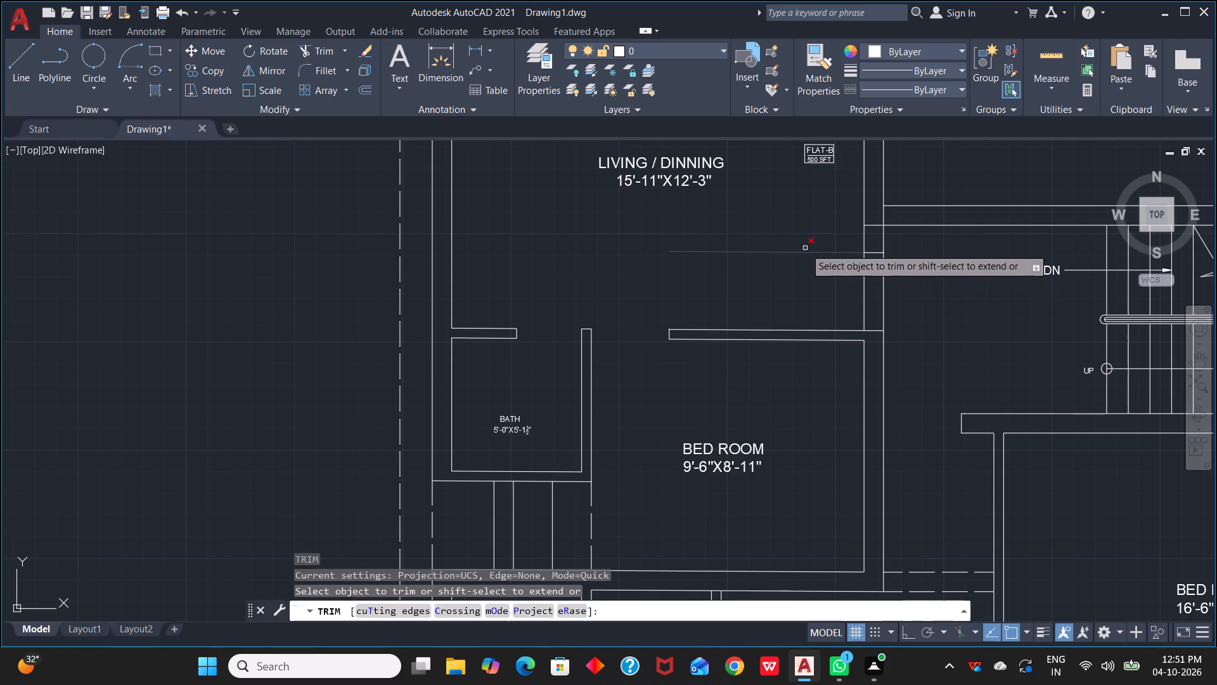
pyautogui.moveTo(807, 241); pyautogui.dragTo(805, 287)
pyautogui.moveTo(849, 281); pyautogui.dragTo(908, 287)
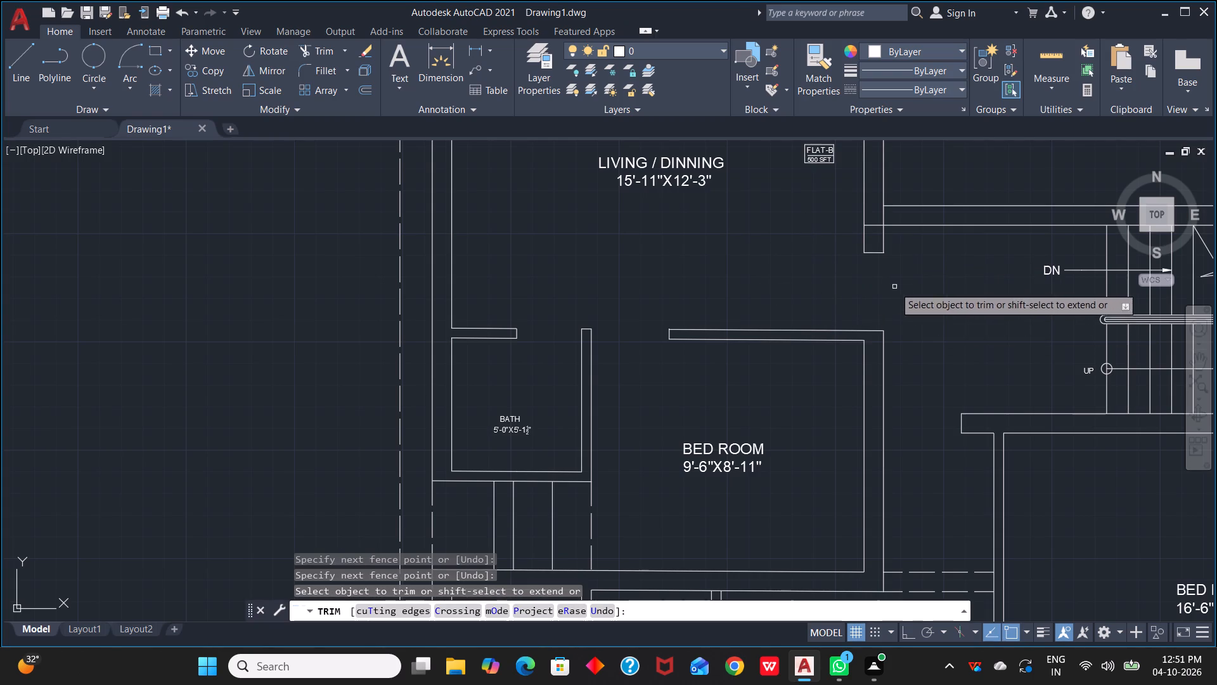
# Trim the stair wall line inside the living room's east wall and that wall's east face between the stair wall lines.
pyautogui.click(876, 226)
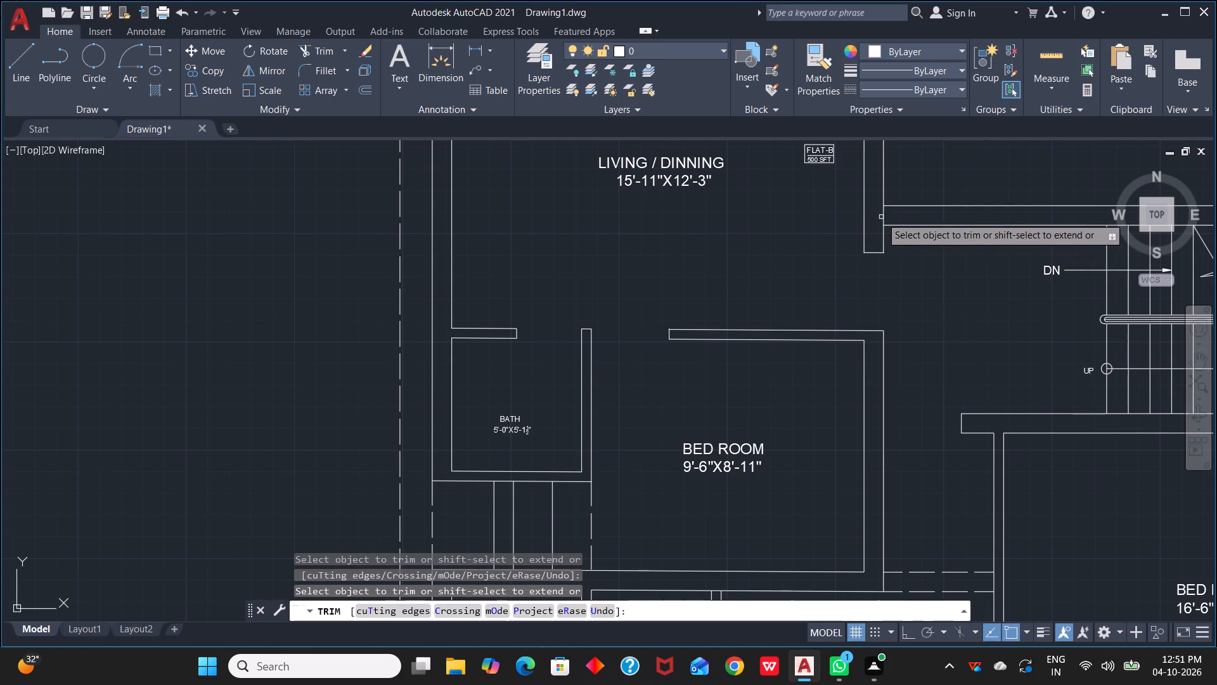
pyautogui.click(884, 214)
pyautogui.scroll(-1, 969, 355)
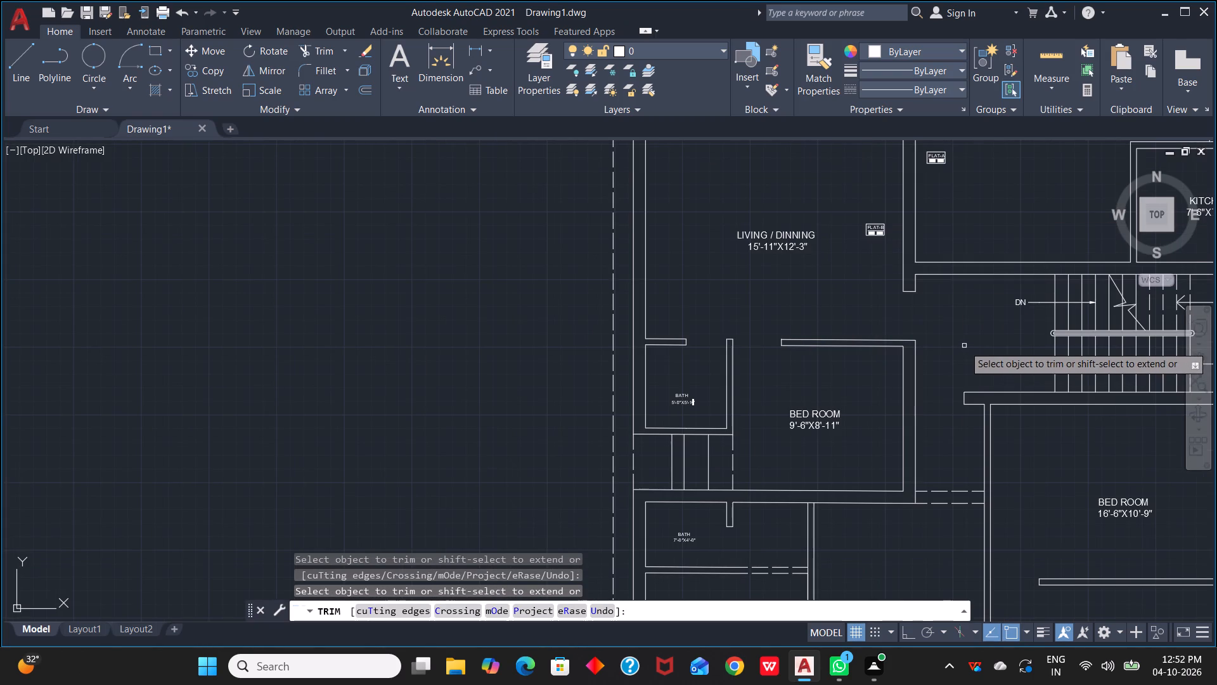
pyautogui.scroll(-1, 931, 331)
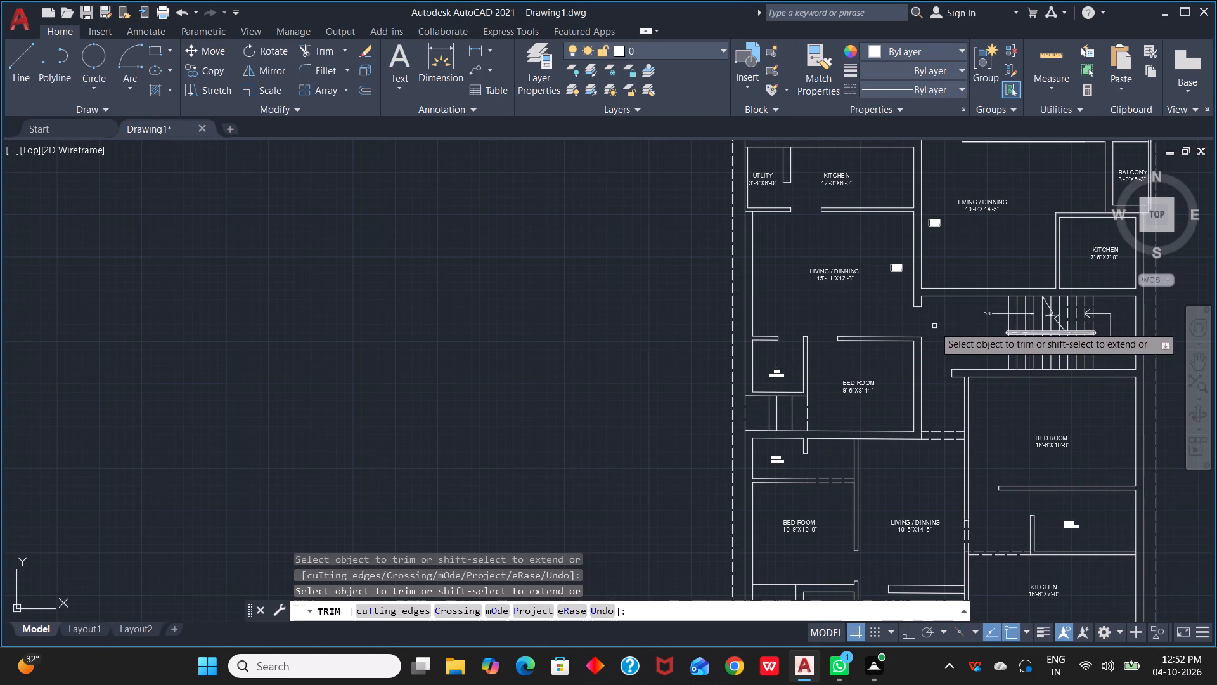
pyautogui.scroll(-1, 931, 318)
pyautogui.scroll(1, 931, 318)
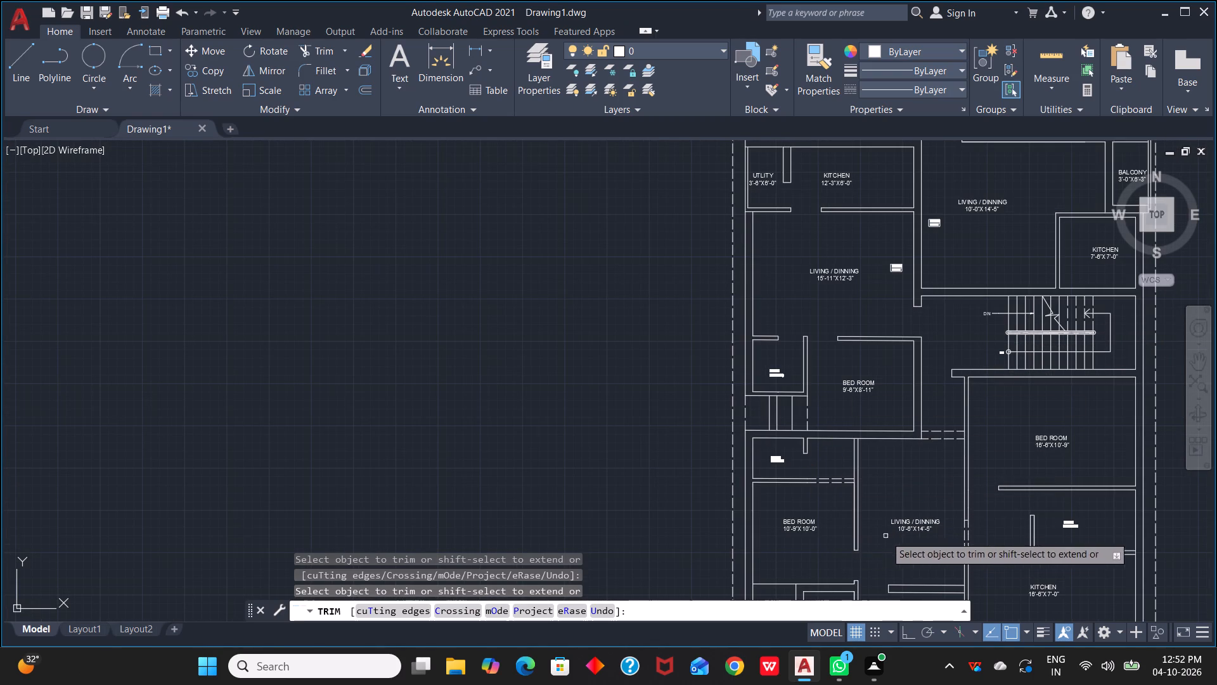
pyautogui.scroll(-1, 893, 506)
pyautogui.moveTo(909, 490); pyautogui.dragTo(837, 399, button='middle')
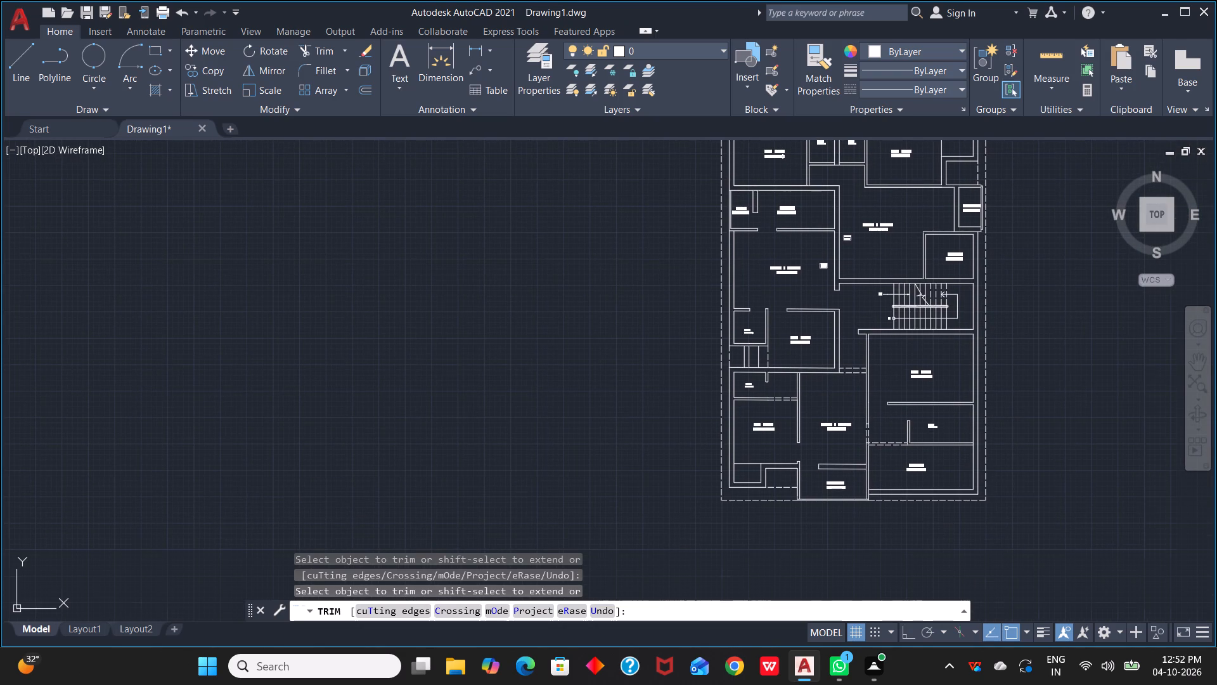
pyautogui.press('Escape')
pyautogui.press('Escape')
pyautogui.press('Escape')
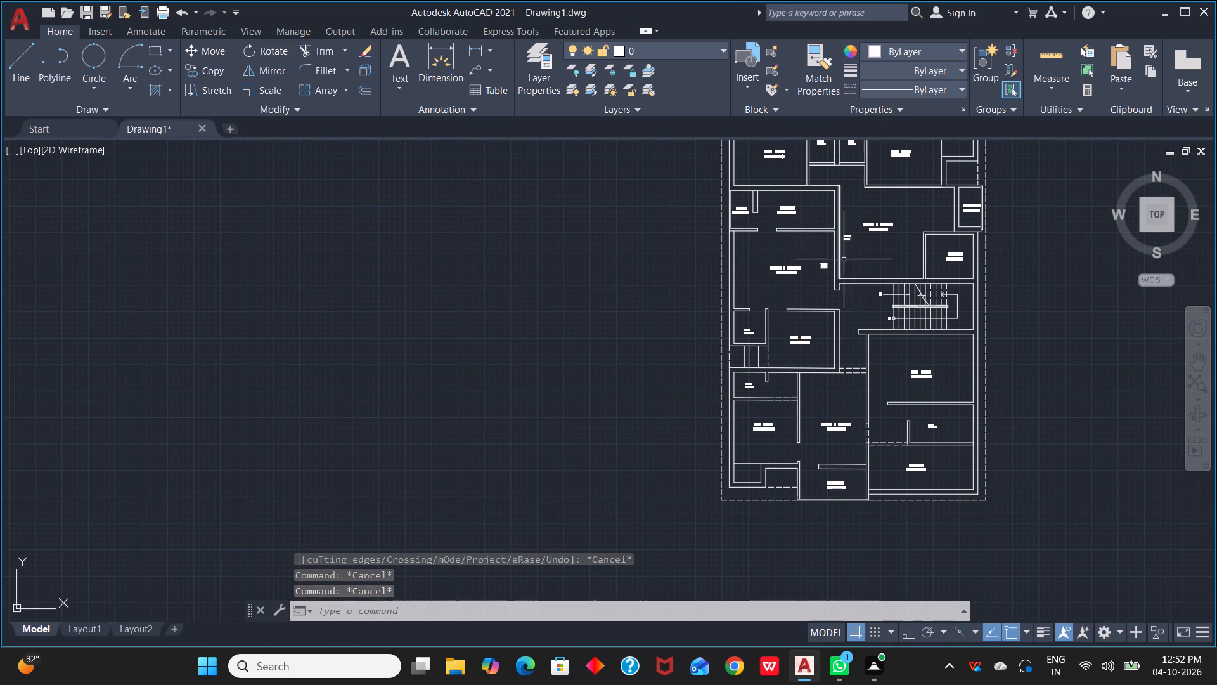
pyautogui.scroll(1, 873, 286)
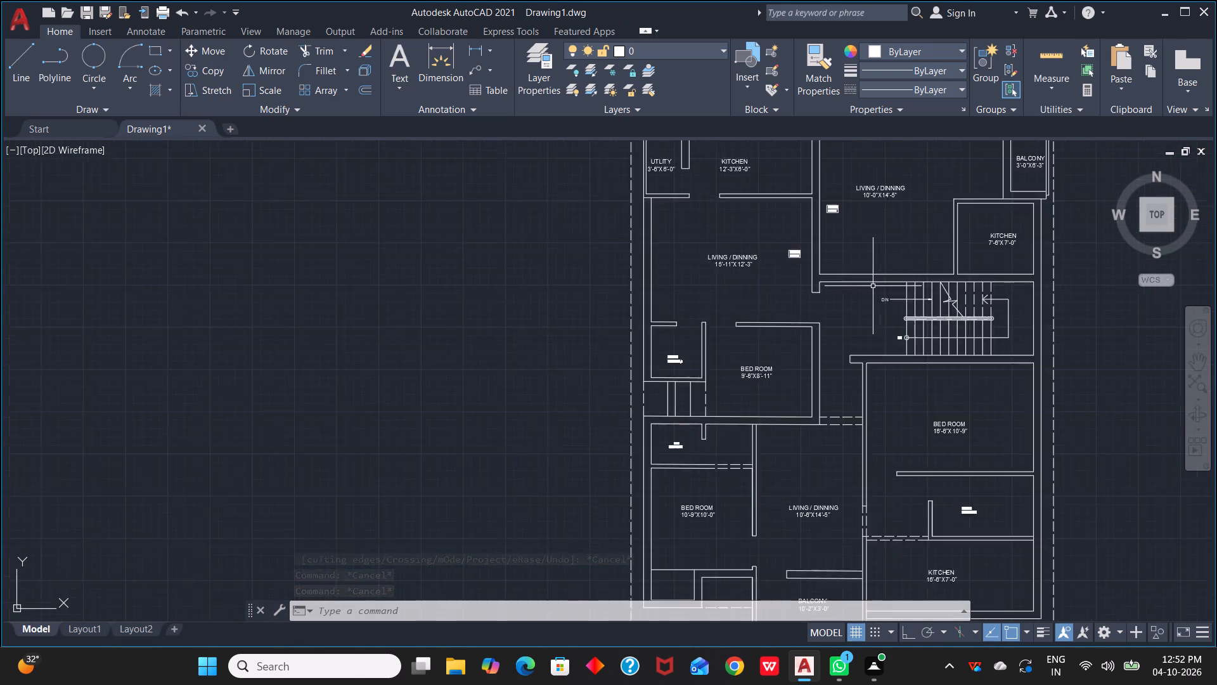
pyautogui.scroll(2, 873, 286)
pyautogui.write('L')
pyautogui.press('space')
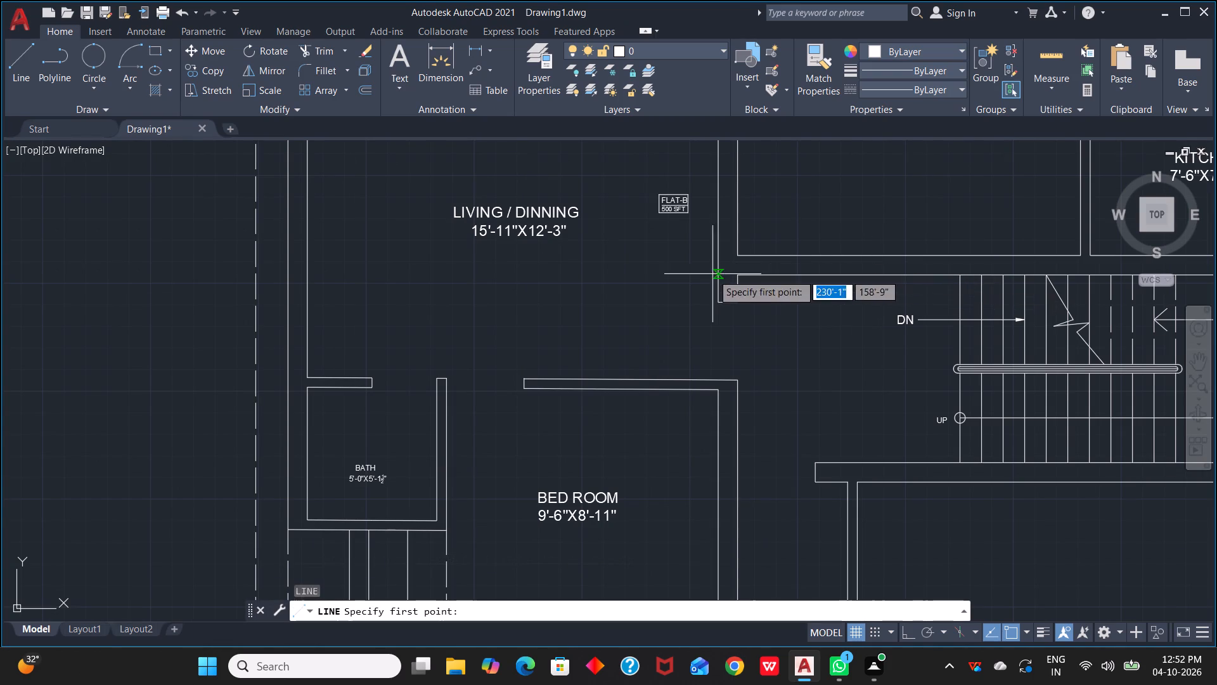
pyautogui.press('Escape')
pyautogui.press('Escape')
# Extend the east face of the wall between the two living rooms south across the stair wall junction.
pyautogui.press('e')
pyautogui.press('x')
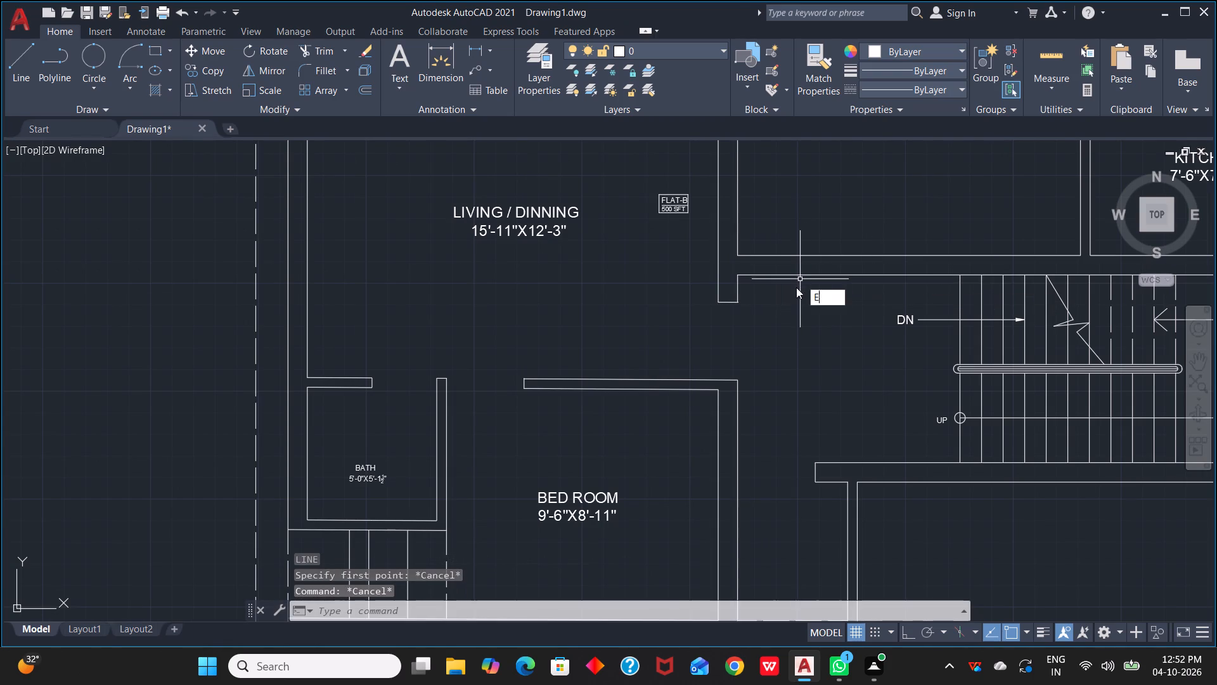
pyautogui.press('space')
pyautogui.click(738, 237)
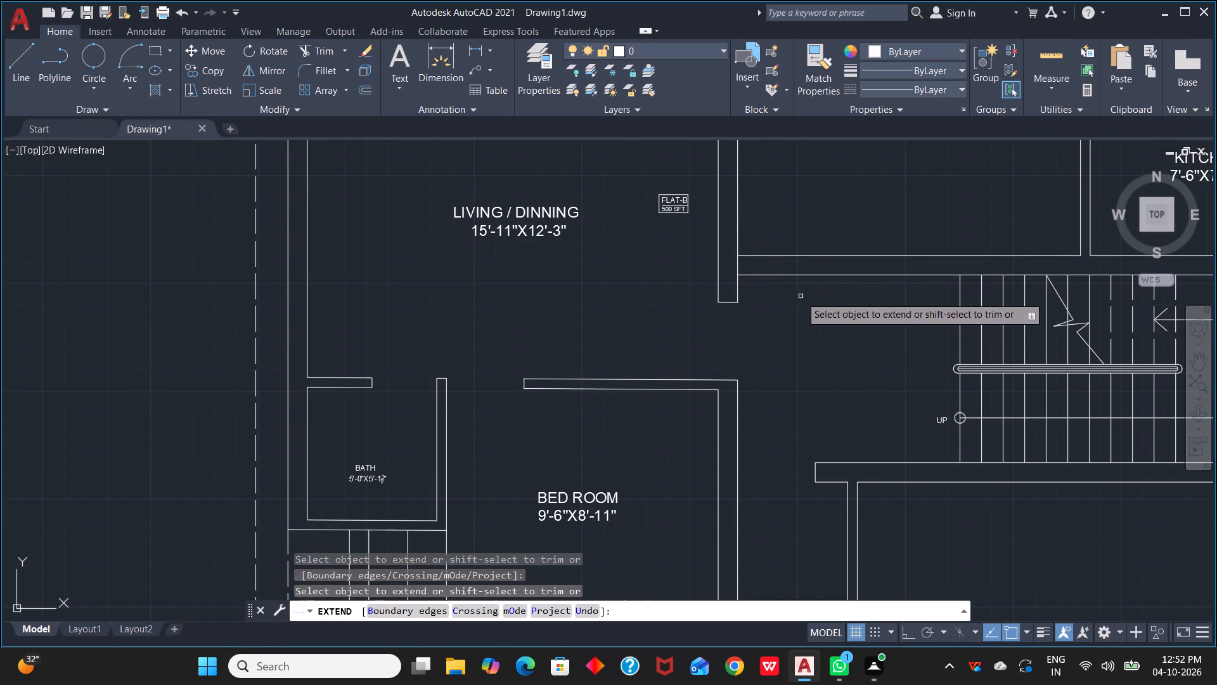
# Offset the east face of the wall between the two living rooms 3' to the east.
pyautogui.press('o')
pyautogui.press('space')
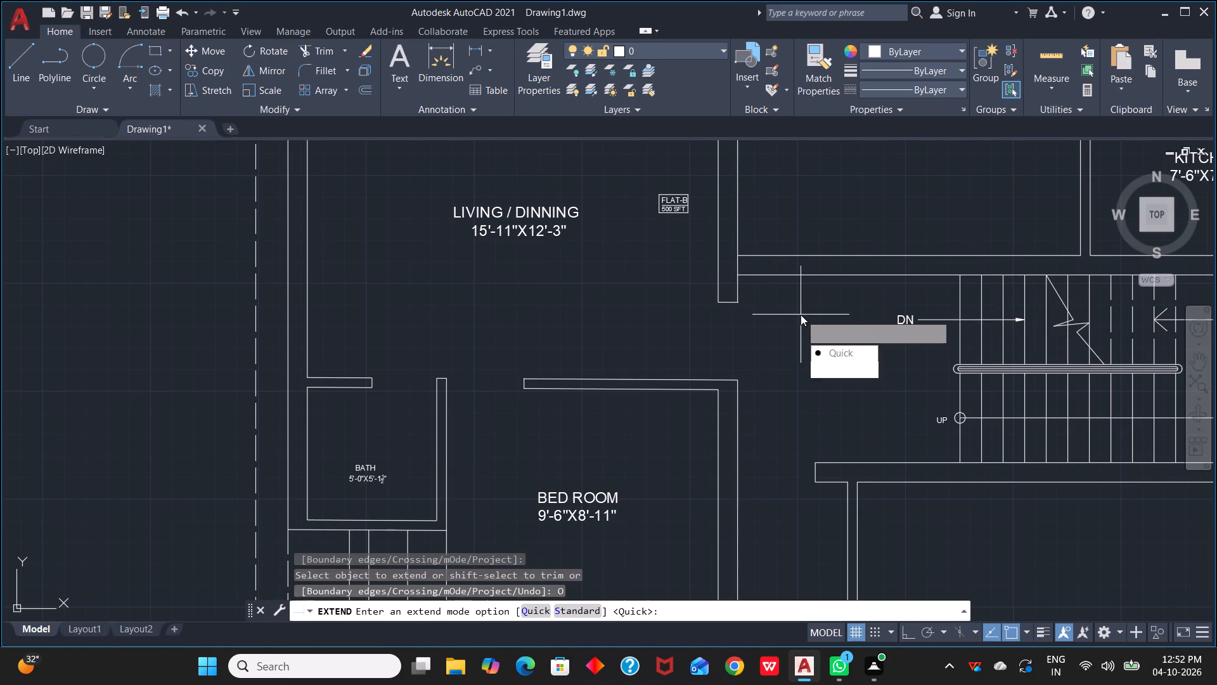
pyautogui.press('Escape')
pyautogui.press('Escape')
pyautogui.press('o')
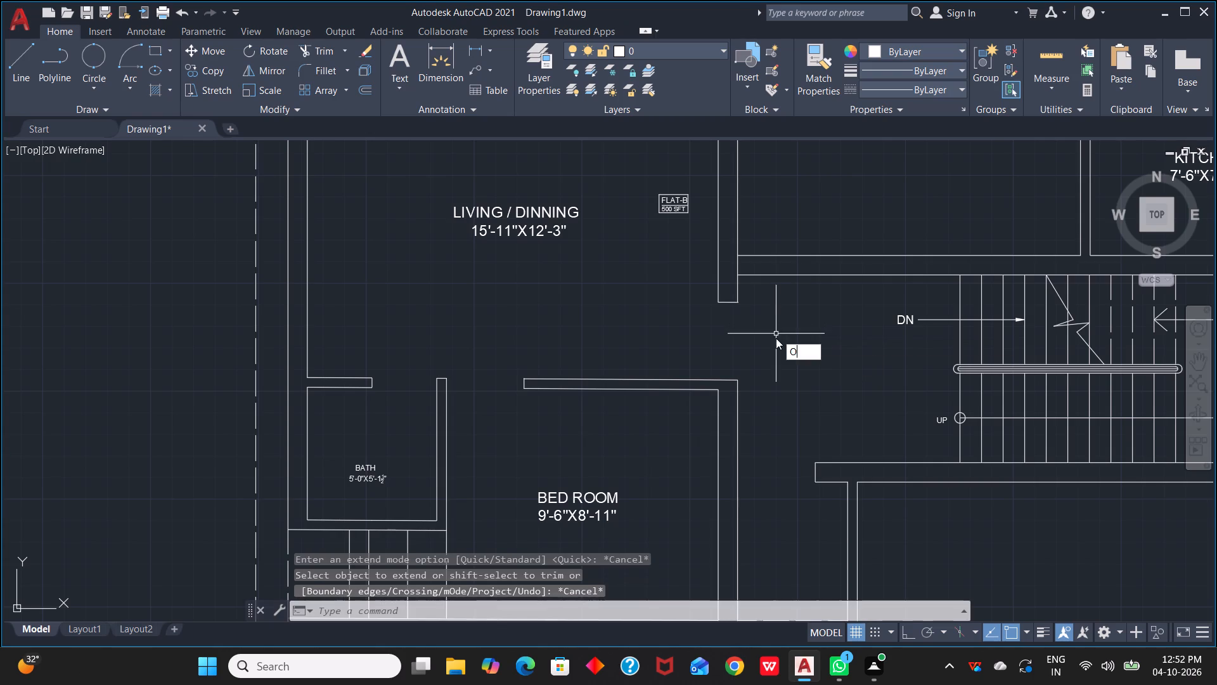
pyautogui.press('space')
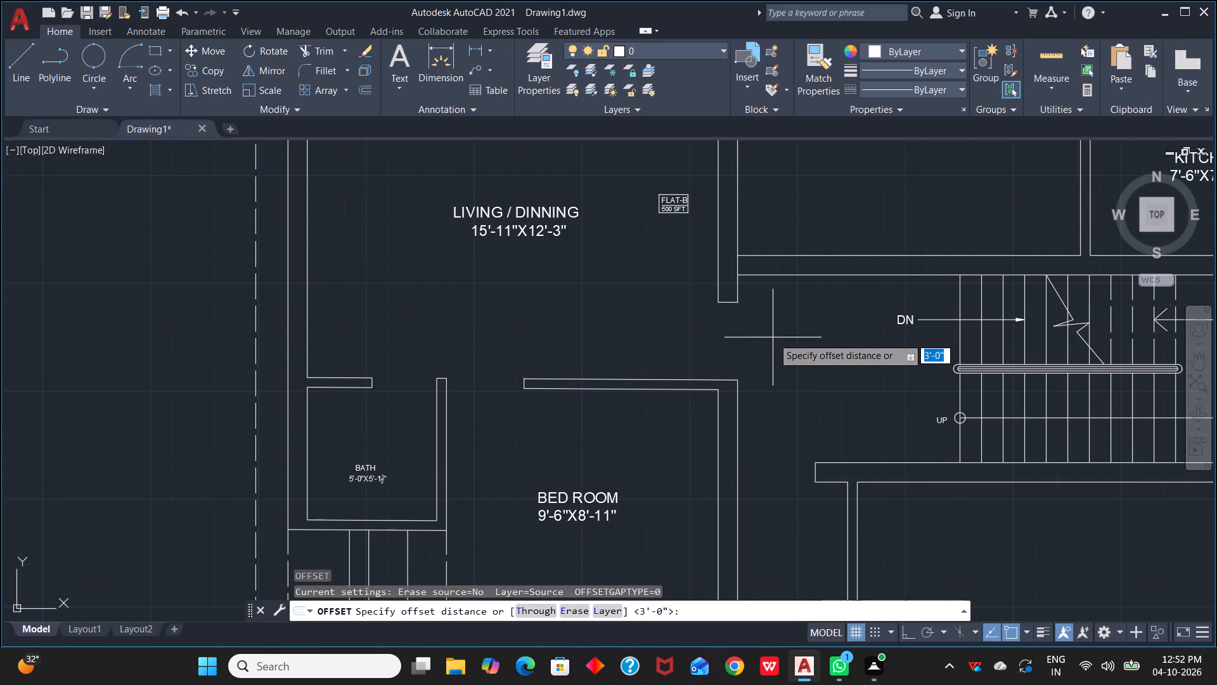
pyautogui.press('space')
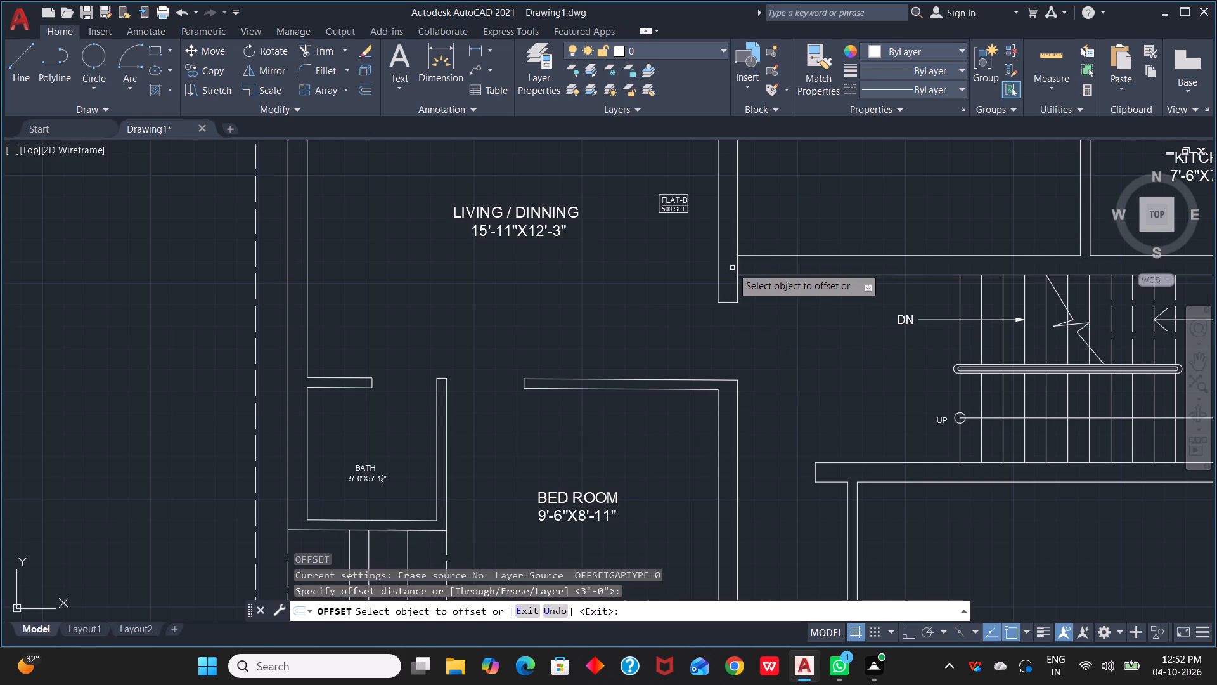
pyautogui.click(738, 268)
pyautogui.click(813, 269)
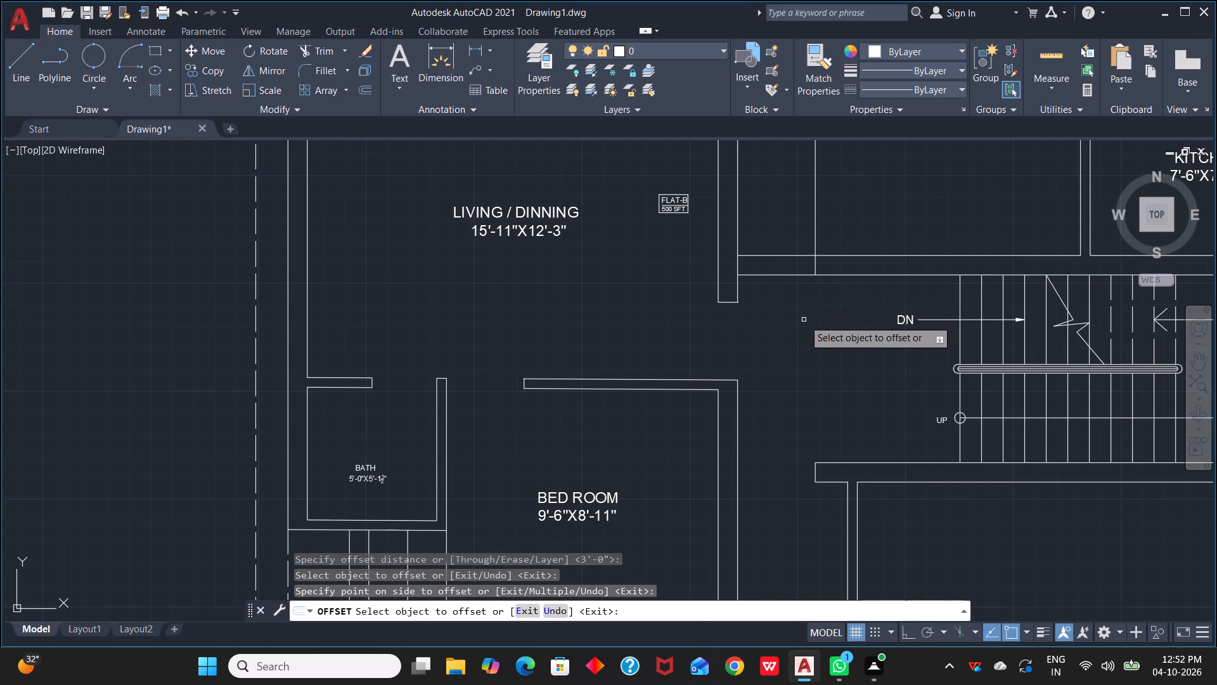
# Trim the stair's north wall faces up to the new jamb line and the jamb's overhang inside the Flat-A living room.
pyautogui.press('t')
pyautogui.write('R')
pyautogui.press('space')
pyautogui.press('Escape')
pyautogui.press('Escape')
pyautogui.press('Escape')
pyautogui.press('t')
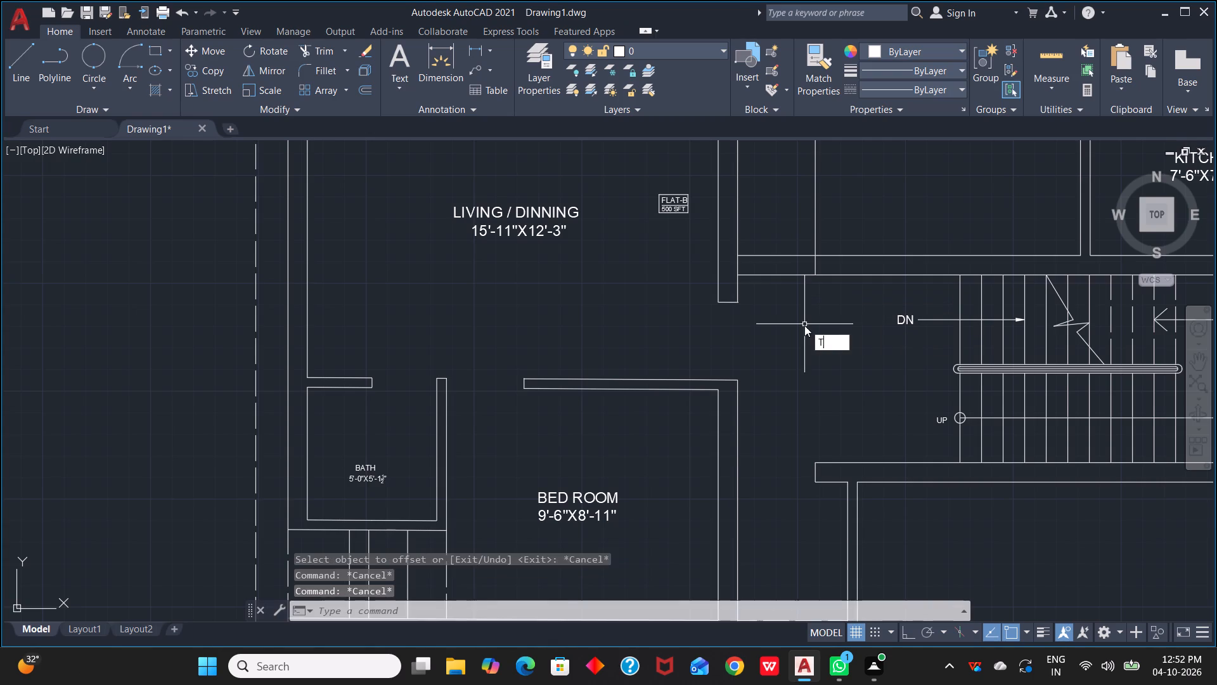
pyautogui.press('r')
pyautogui.press('space')
pyautogui.moveTo(752, 225); pyautogui.dragTo(789, 315)
pyautogui.moveTo(800, 233); pyautogui.dragTo(821, 230)
pyautogui.scroll(-2, 821, 230)
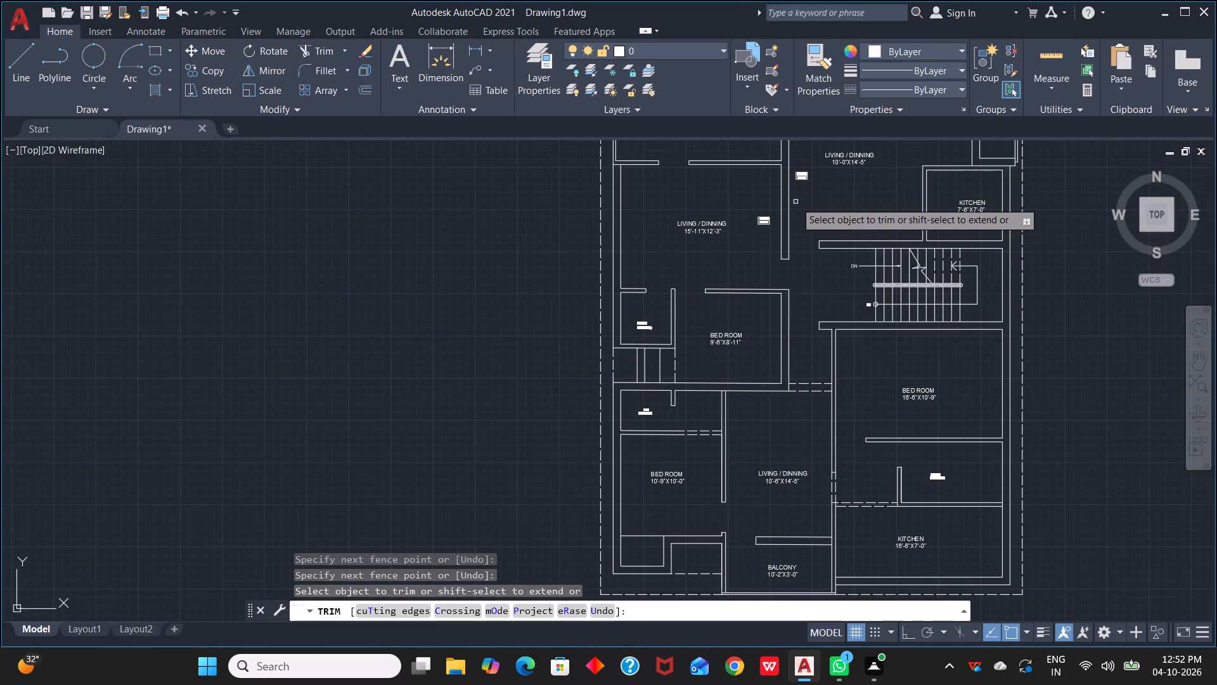
# Trim the Flat-B living room's north wall line where it crosses the thickness of the west outer wall.
pyautogui.scroll(-1, 815, 208)
pyautogui.moveTo(840, 210); pyautogui.dragTo(808, 288, button='middle')
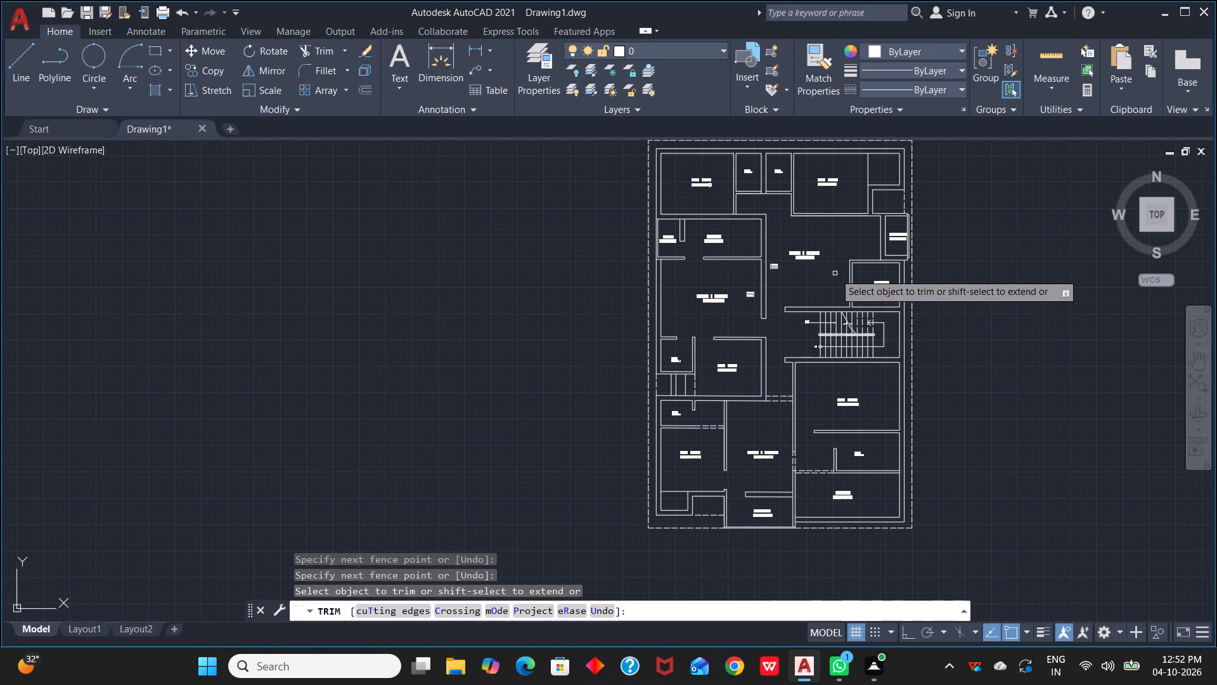
pyautogui.scroll(1, 834, 270)
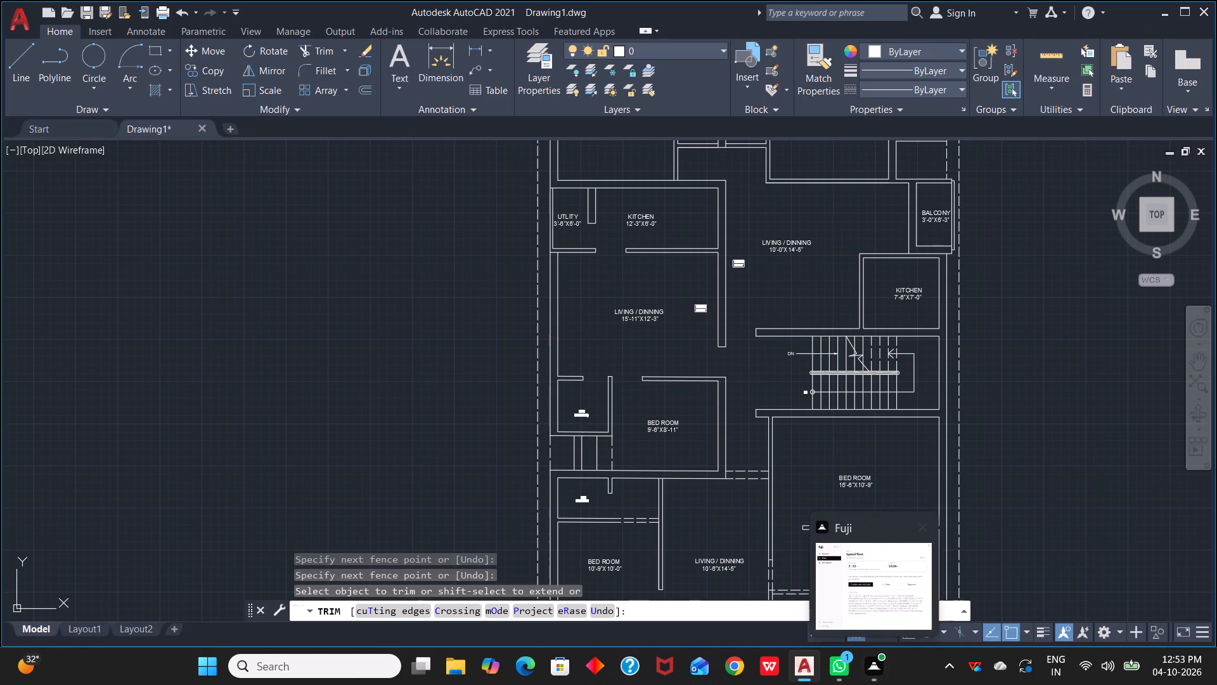
pyautogui.scroll(-1, 797, 300)
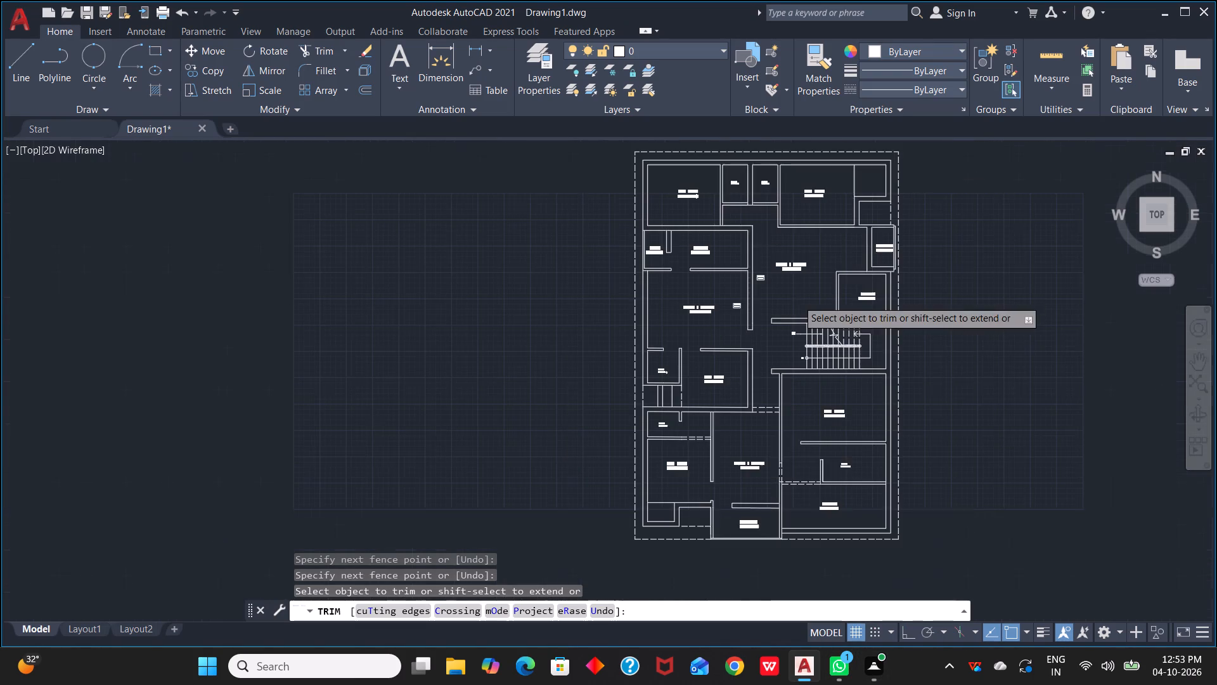
pyautogui.moveTo(797, 300); pyautogui.dragTo(832, 294, button='middle')
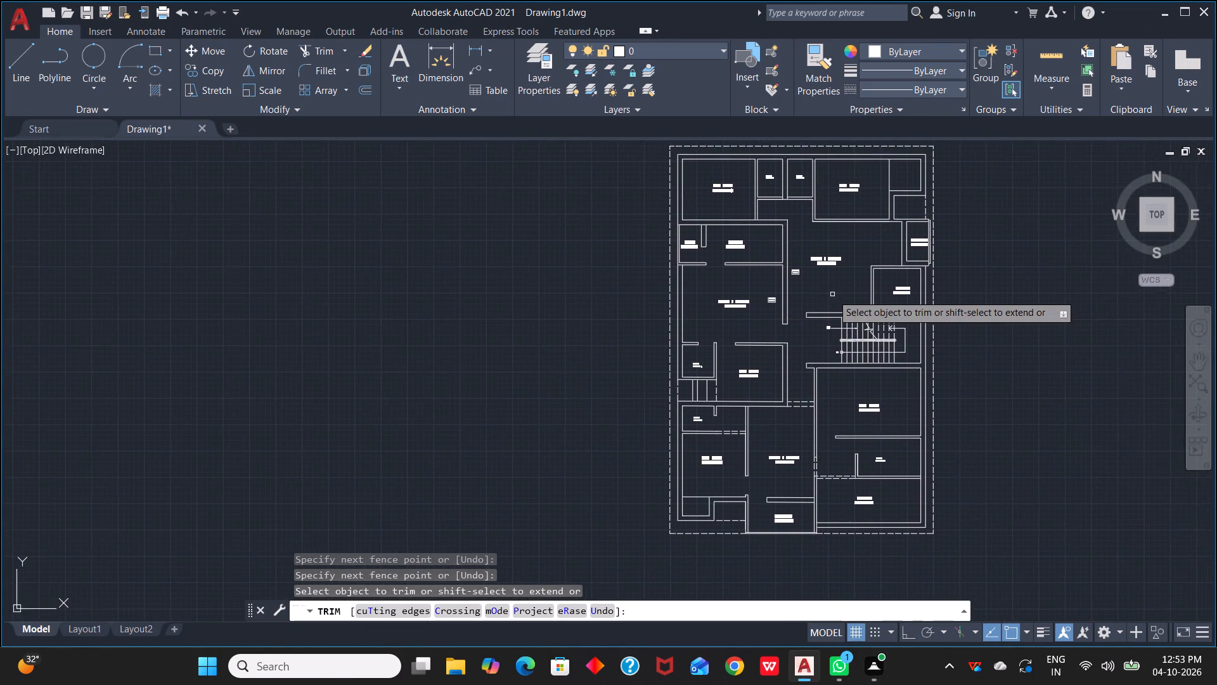
pyautogui.scroll(2, 832, 294)
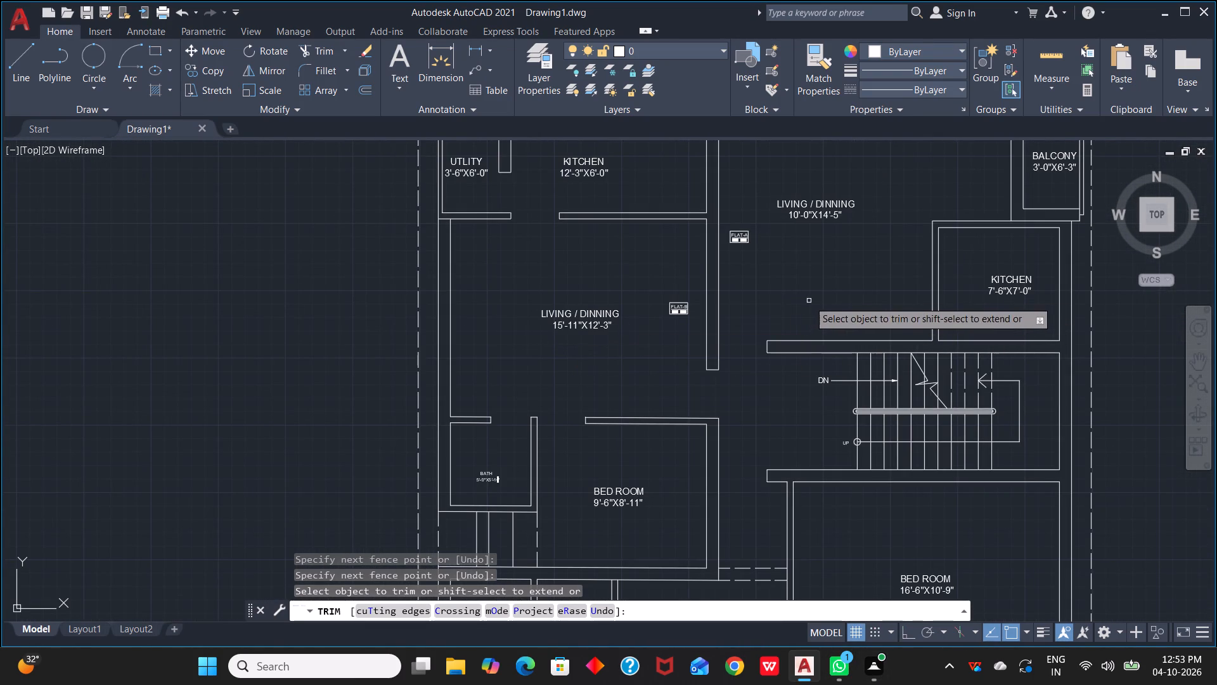
pyautogui.scroll(1, 479, 266)
pyautogui.moveTo(472, 262); pyautogui.dragTo(660, 311, button='middle')
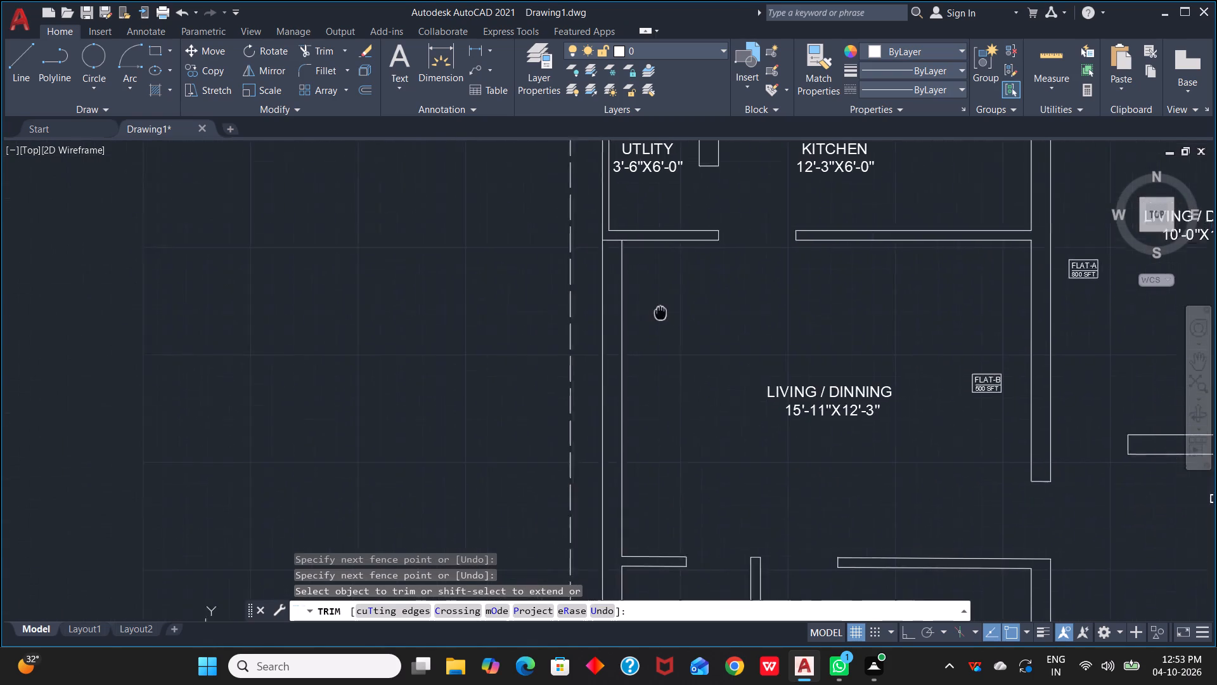
pyautogui.moveTo(660, 311); pyautogui.dragTo(754, 323, button='middle')
pyautogui.click(706, 252)
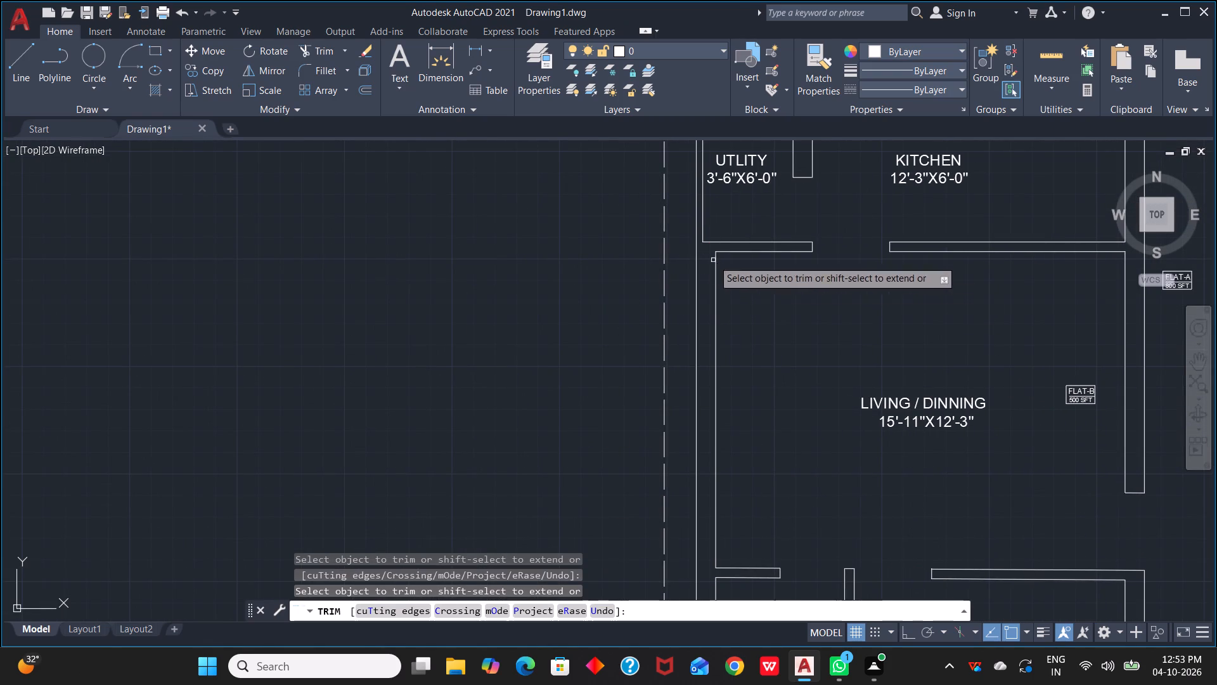
# Trim the wall line across the north end of the partition stub between the utility and the kitchen.
pyautogui.scroll(-1, 911, 322)
pyautogui.moveTo(1010, 314); pyautogui.dragTo(838, 314, button='middle')
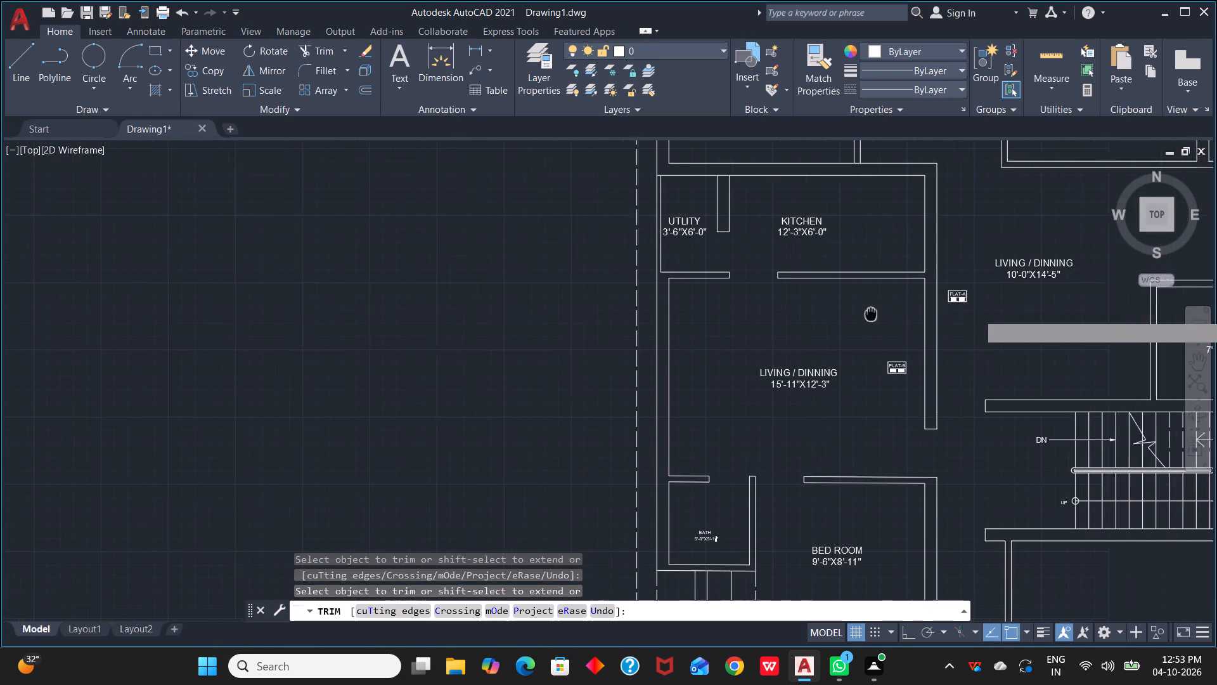
pyautogui.moveTo(838, 314); pyautogui.dragTo(968, 391, button='middle')
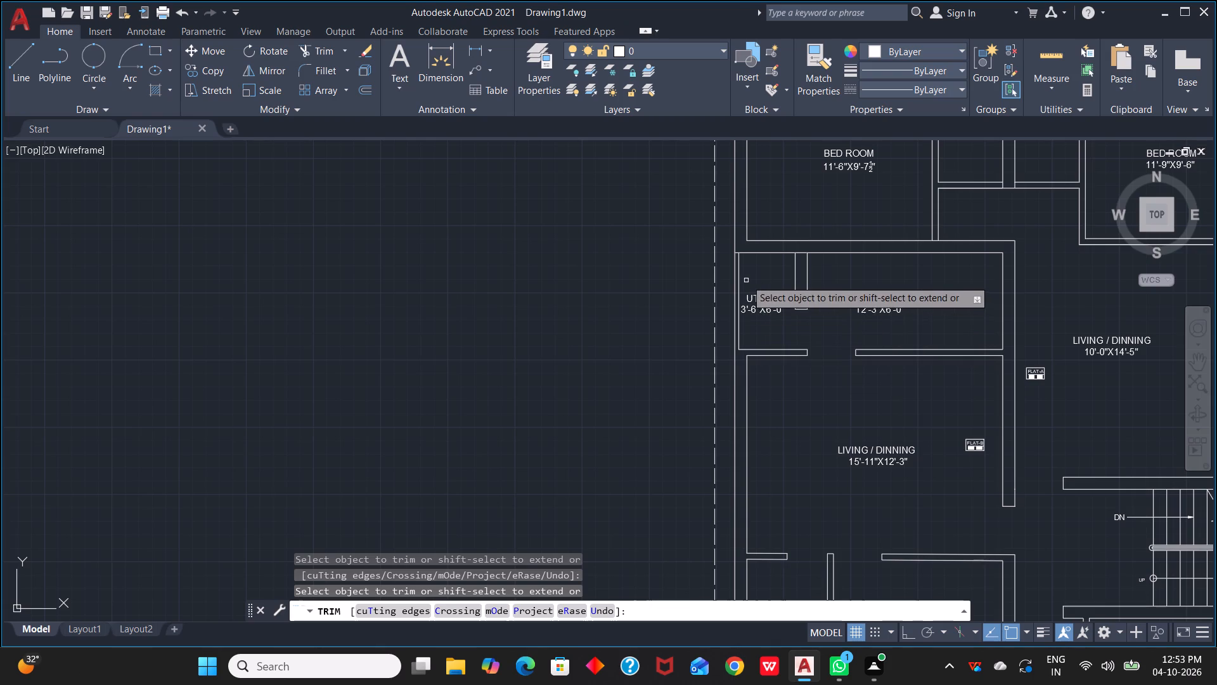
pyautogui.scroll(1, 742, 356)
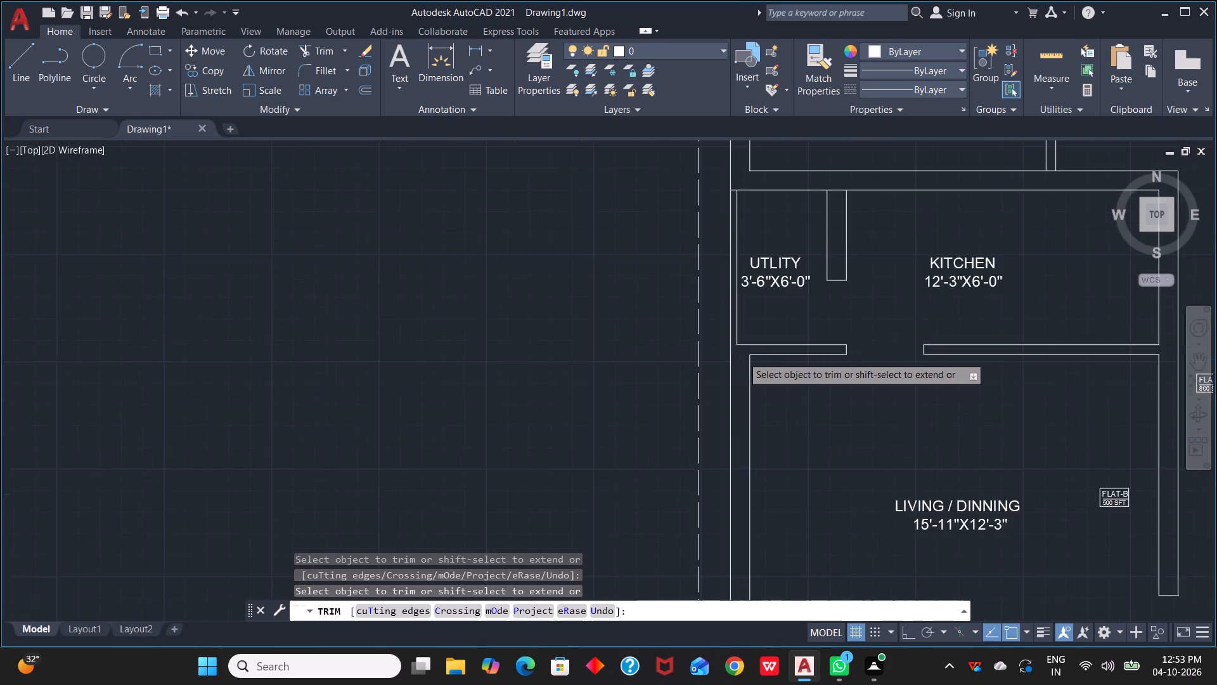
pyautogui.scroll(2, 742, 356)
pyautogui.scroll(-2, 759, 306)
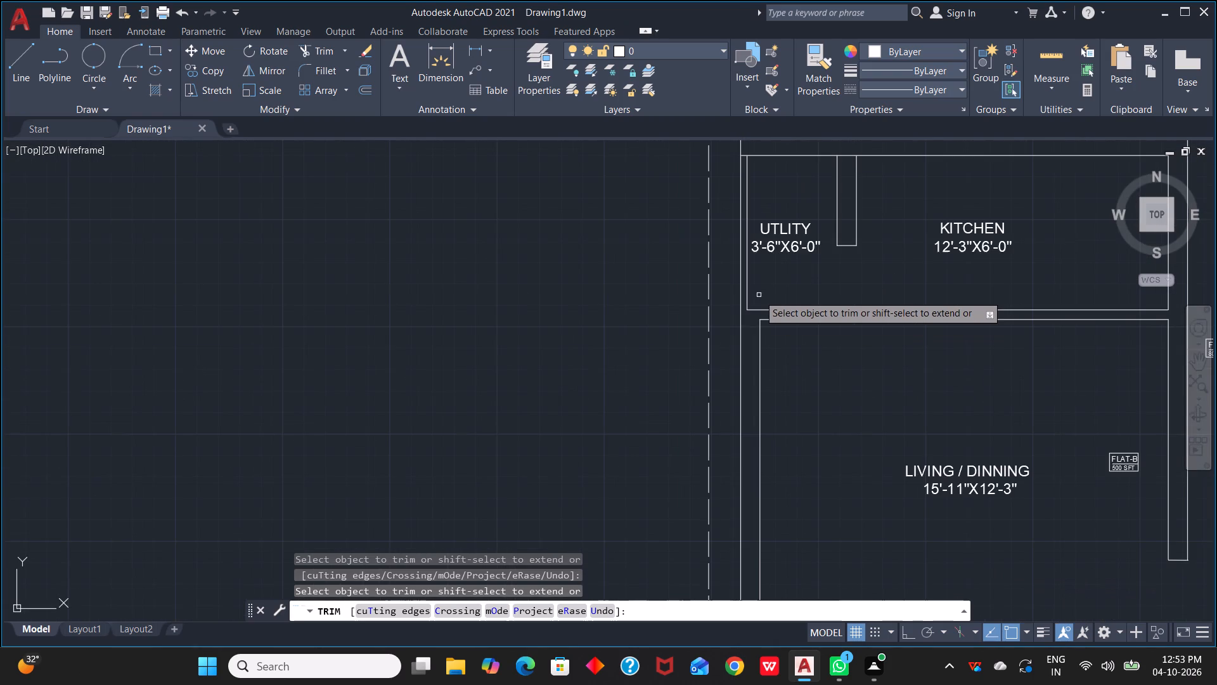
pyautogui.scroll(-1, 758, 294)
pyautogui.scroll(2, 818, 207)
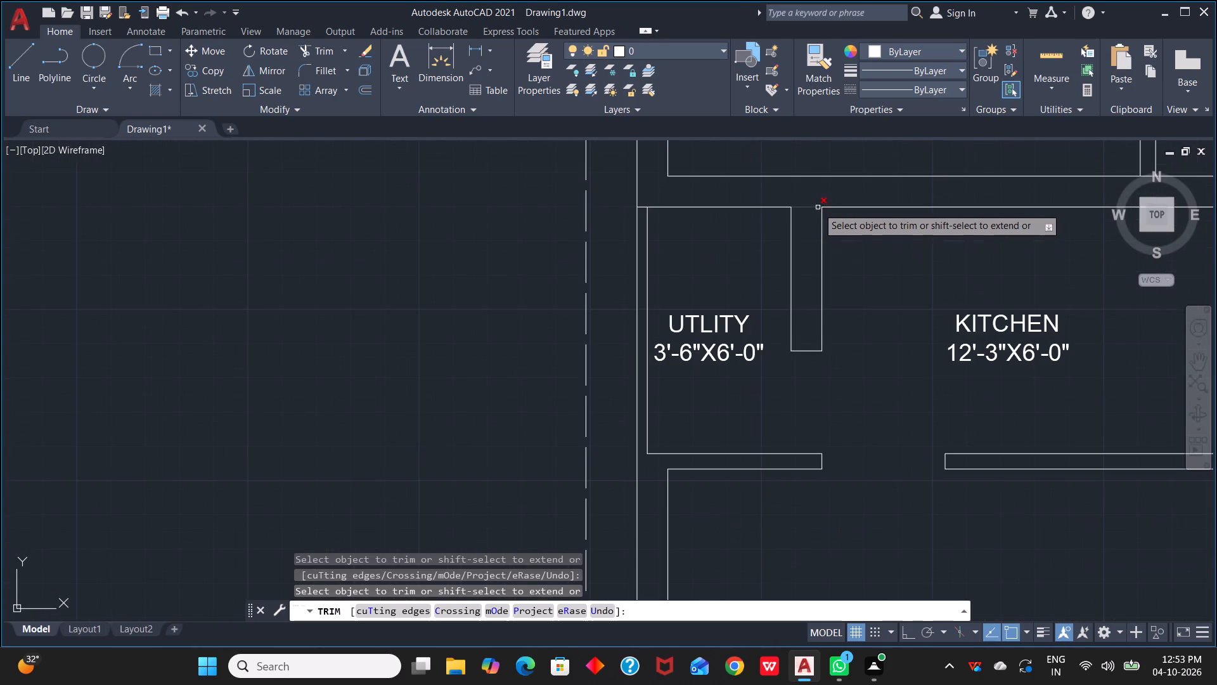
pyautogui.click(811, 209)
# Extend the utility's south wall line west to the outer face of the exterior wall.
pyautogui.scroll(-1, 834, 401)
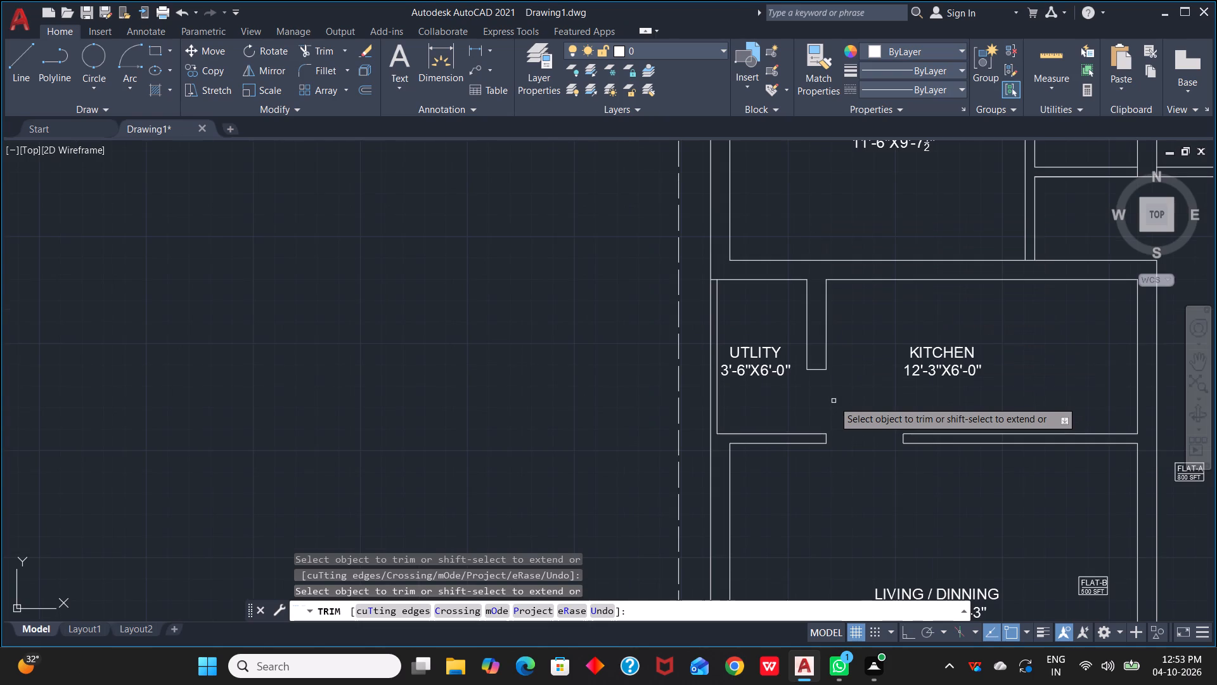
pyautogui.scroll(-1, 834, 401)
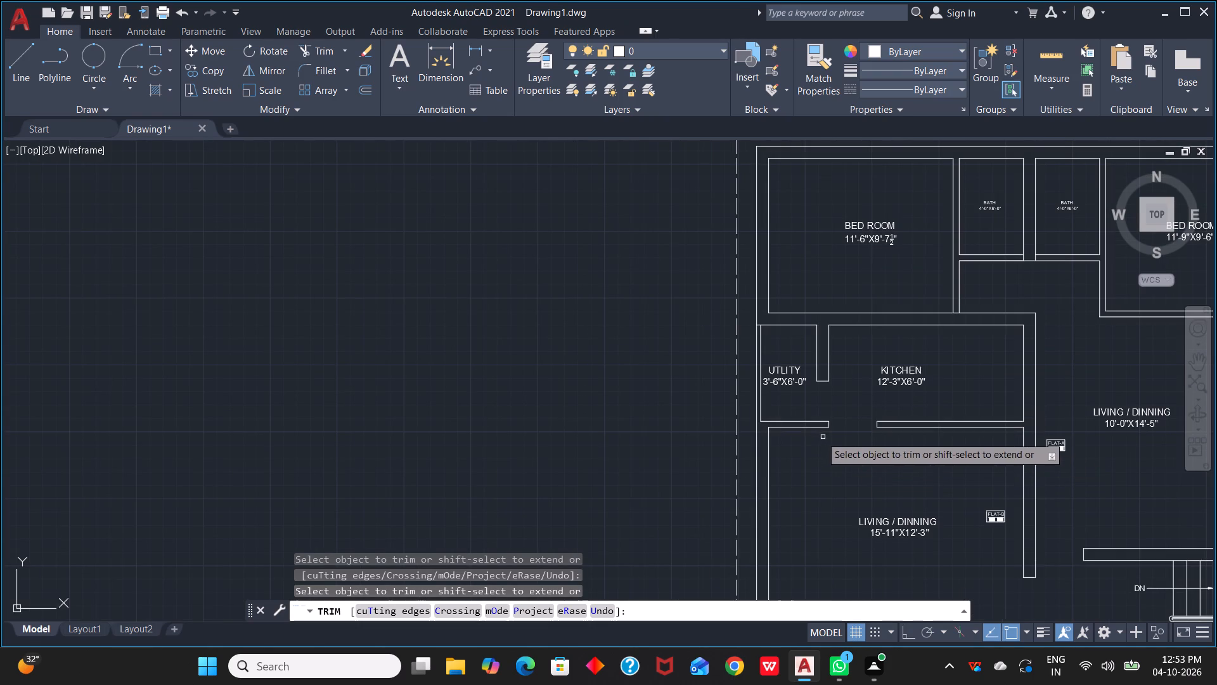
pyautogui.scroll(1, 777, 438)
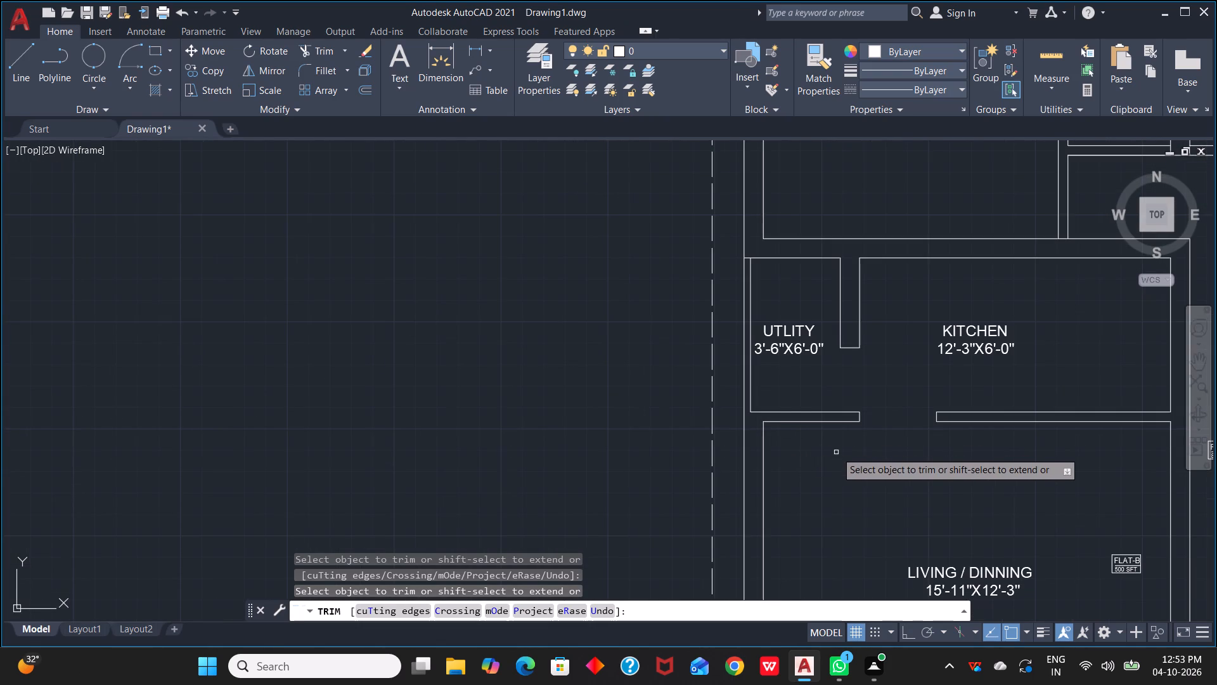
pyautogui.write('EX')
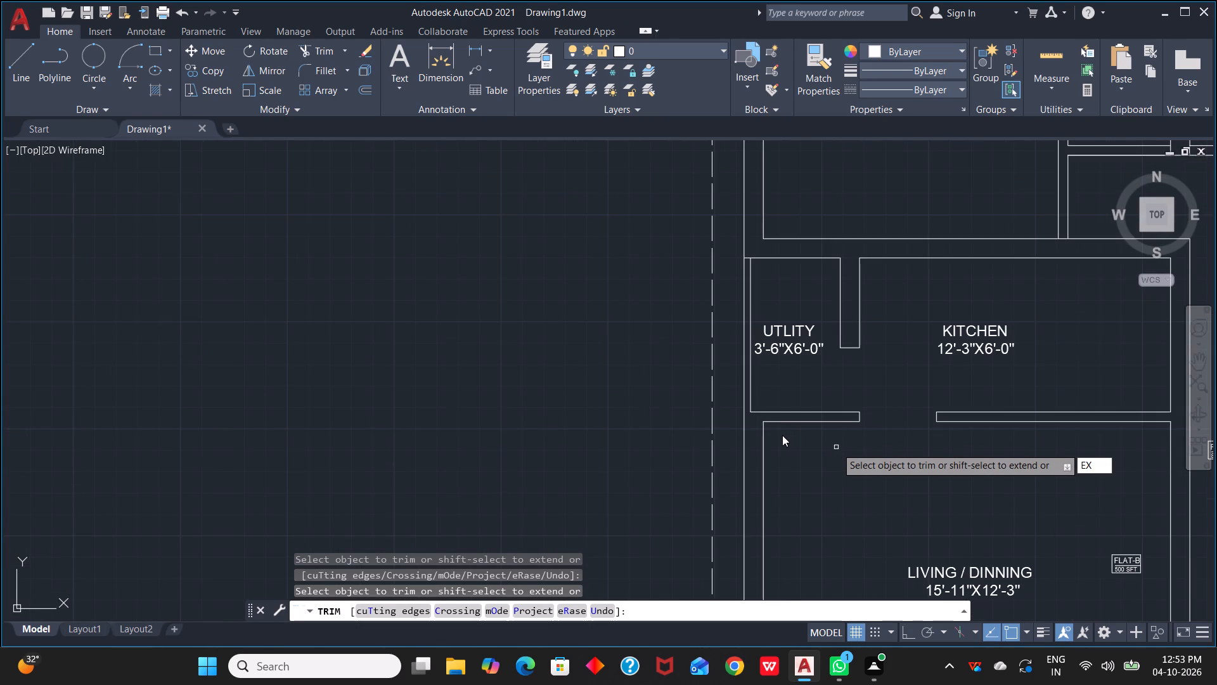
pyautogui.press('space')
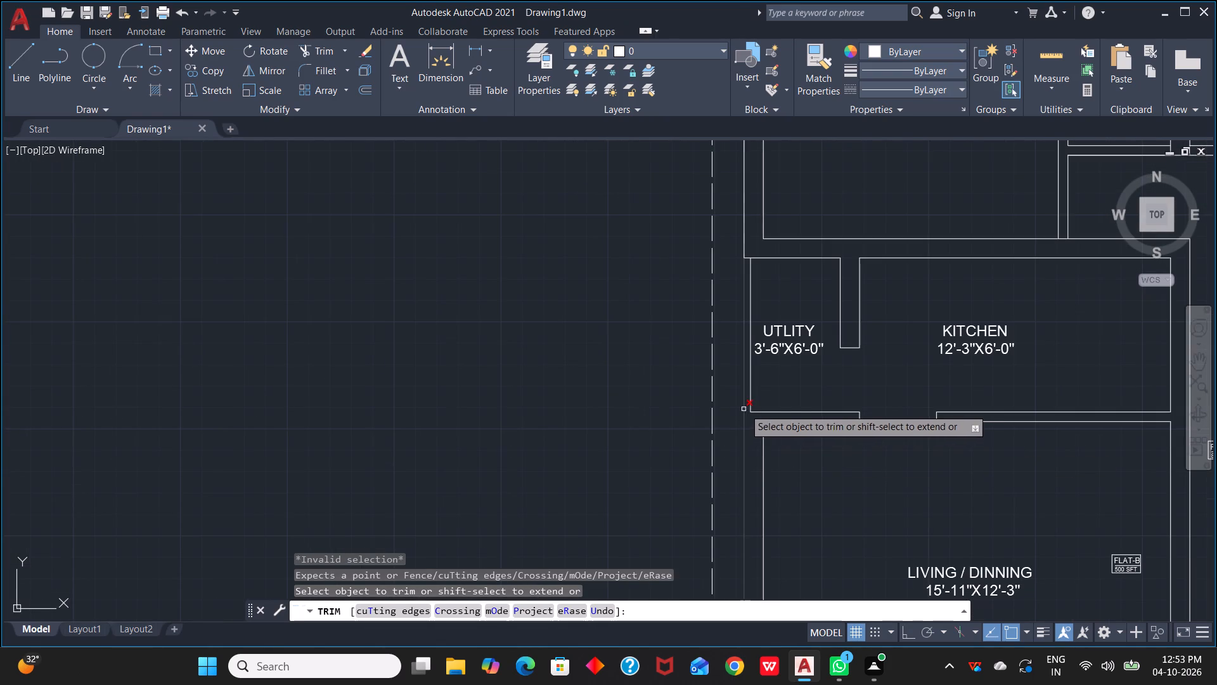
pyautogui.press('Escape')
pyautogui.press('Escape')
pyautogui.press('e')
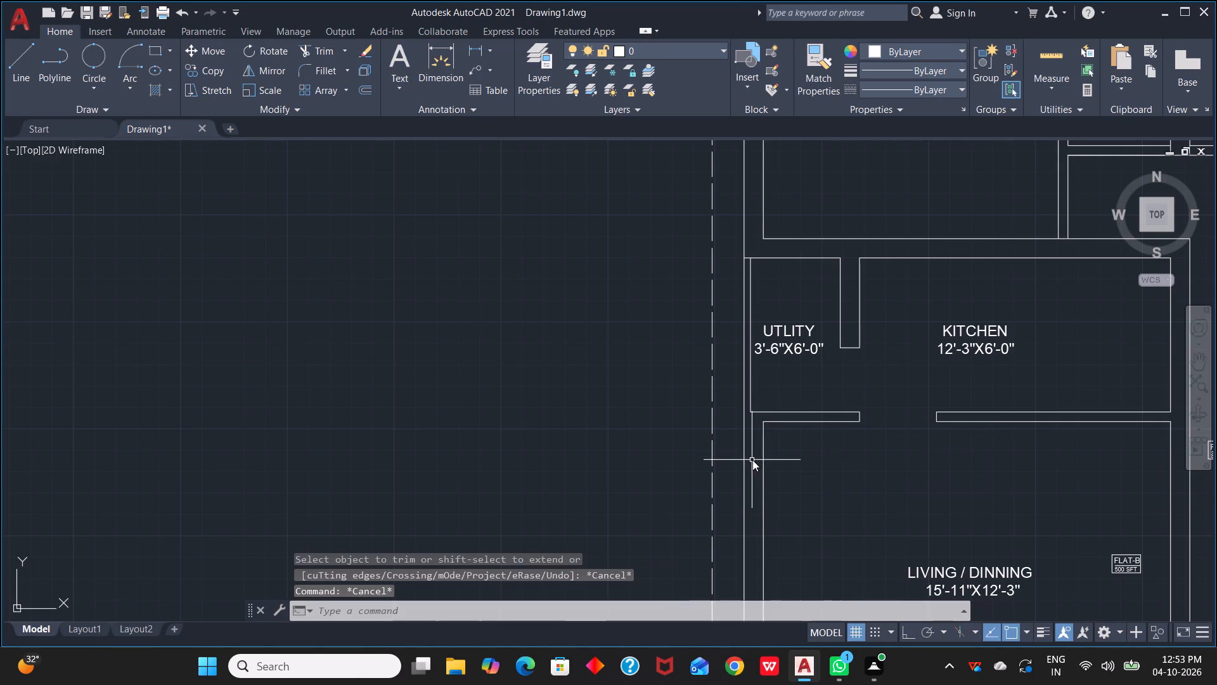
pyautogui.press('x')
pyautogui.press('space')
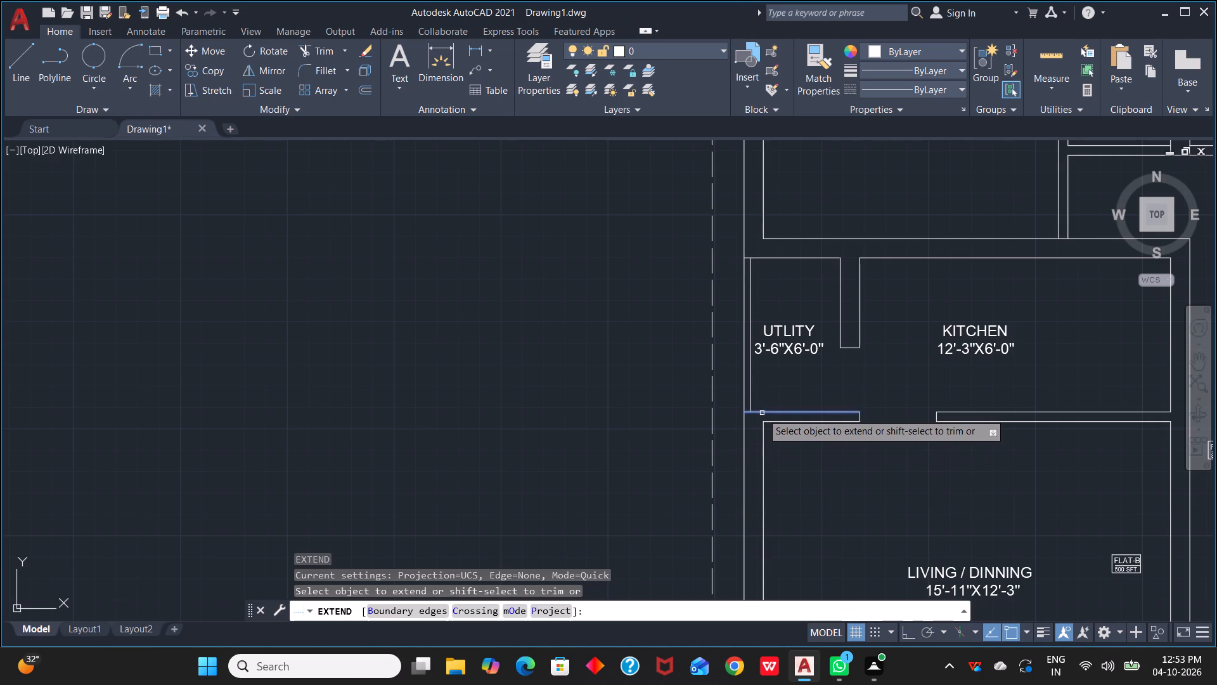
pyautogui.click(762, 413)
pyautogui.press('Escape')
pyautogui.press('Escape')
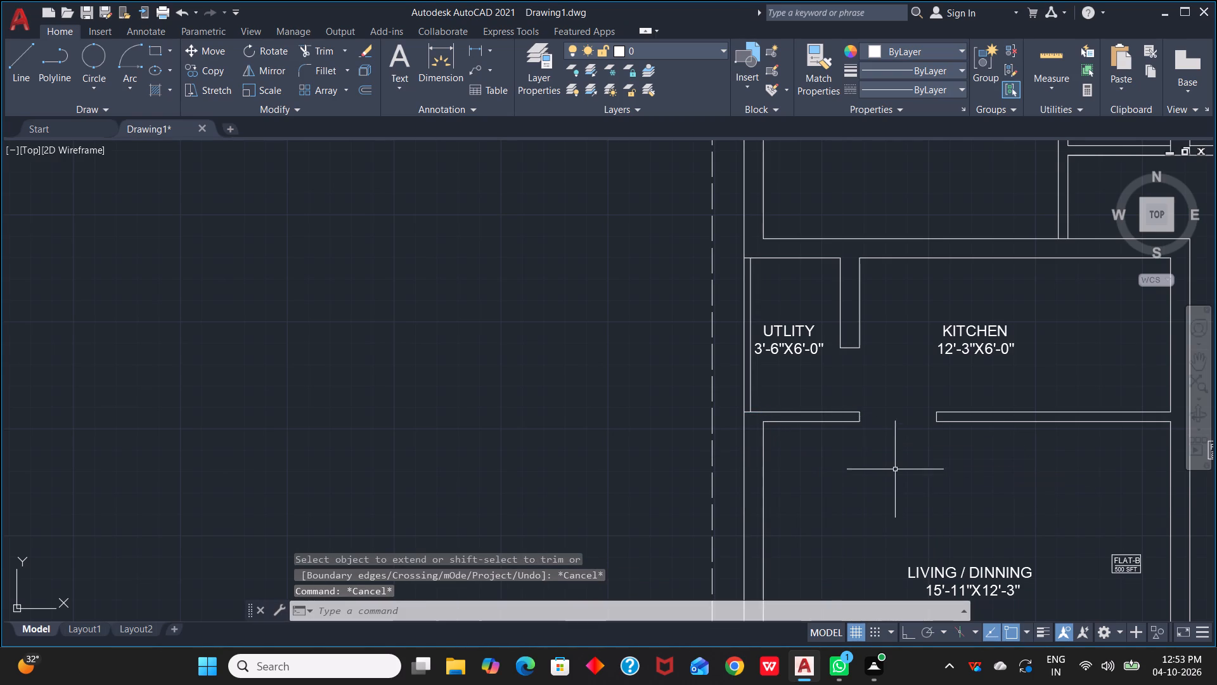
# Offset the east wall face of the western of the two northern baths 2.5' to the west.
pyautogui.scroll(-1, 957, 480)
pyautogui.scroll(-1, 1073, 516)
pyautogui.moveTo(1071, 513); pyautogui.dragTo(1045, 516, button='middle')
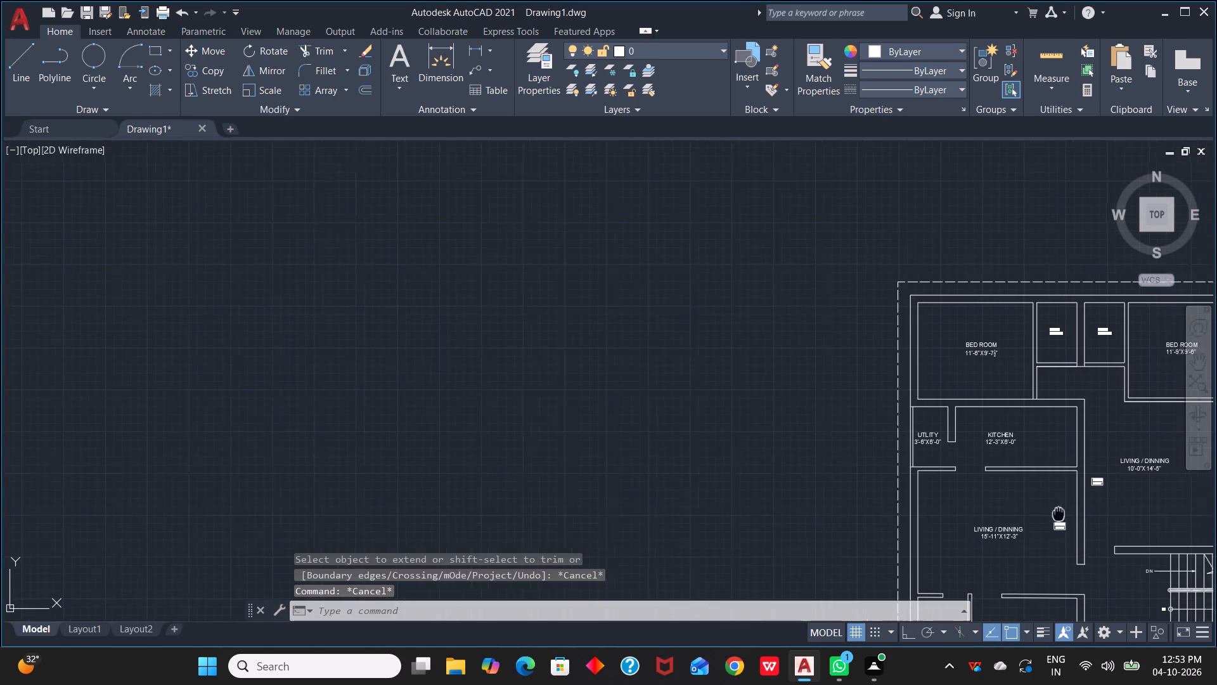
pyautogui.moveTo(1045, 516); pyautogui.dragTo(756, 530, button='middle')
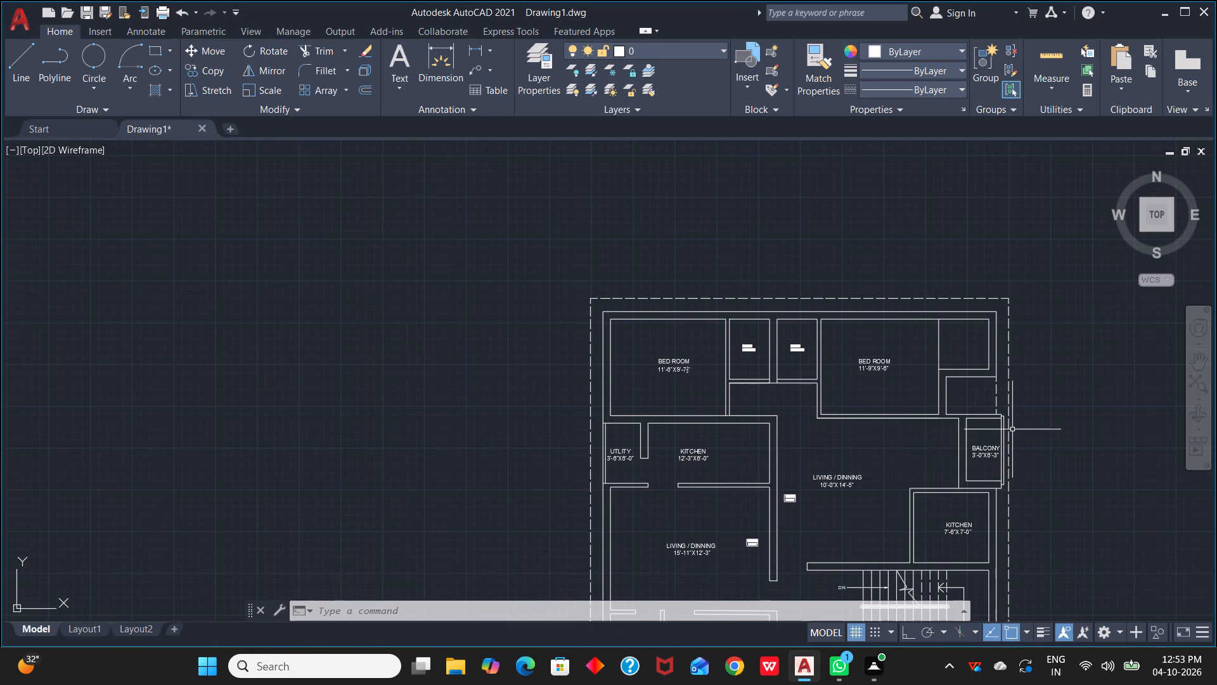
pyautogui.moveTo(1012, 429); pyautogui.dragTo(1081, 401, button='middle')
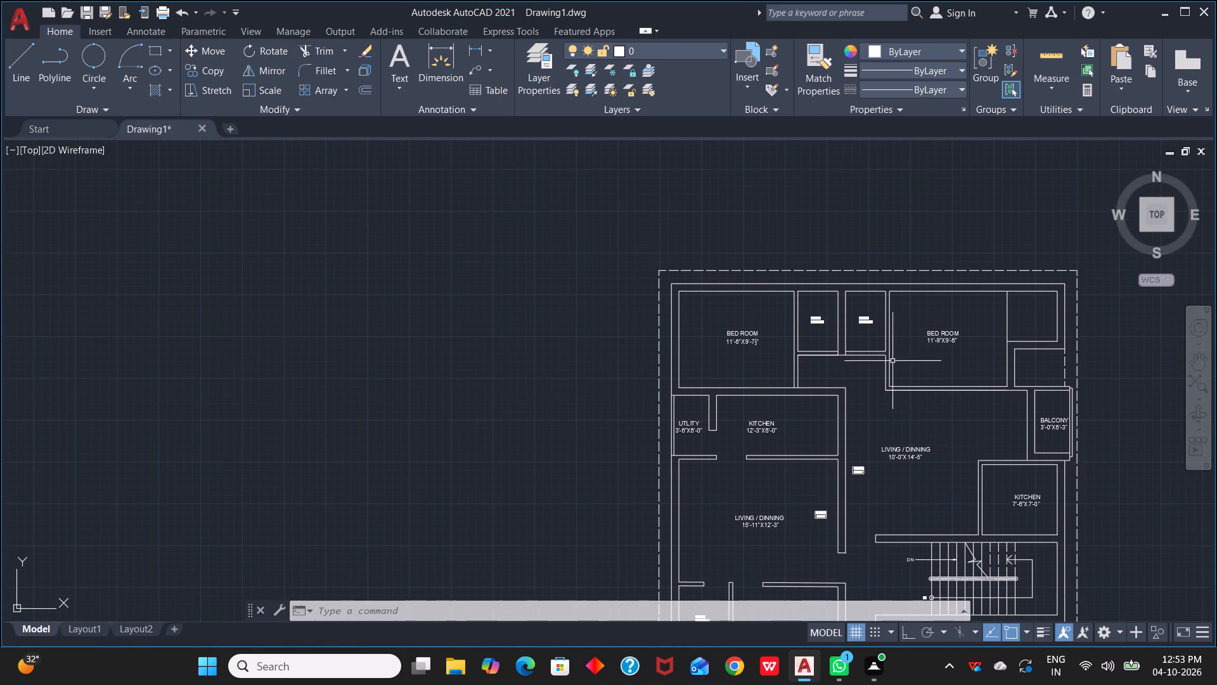
pyautogui.scroll(4, 863, 364)
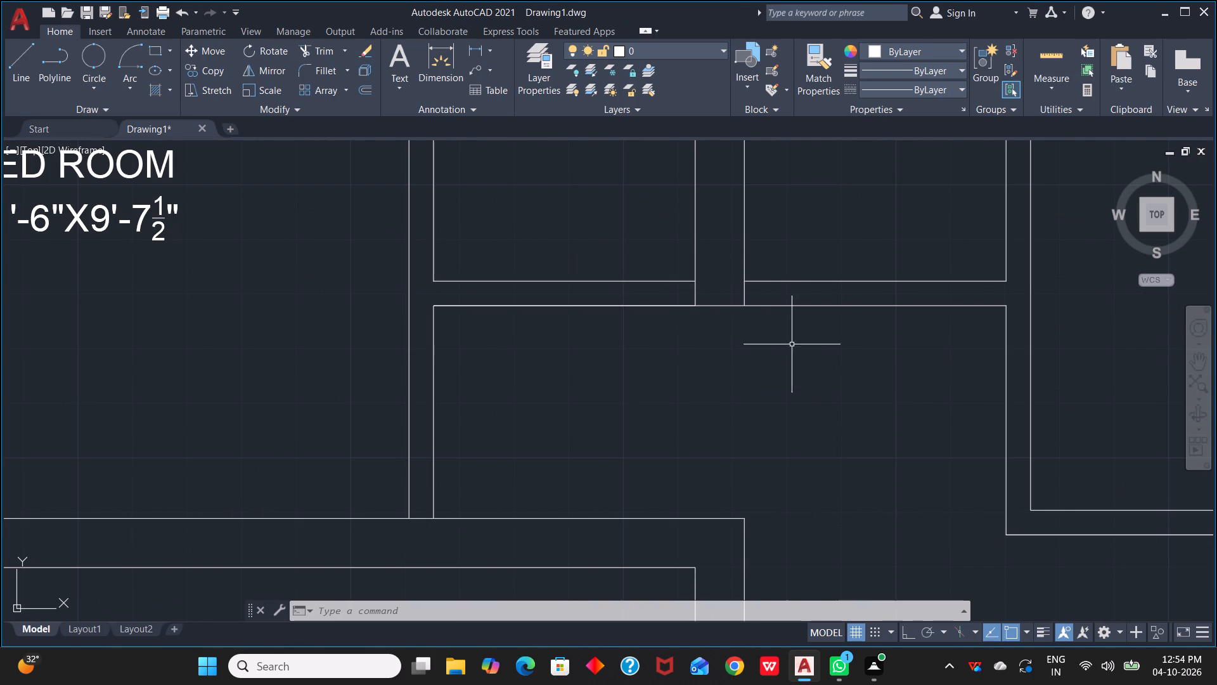
pyautogui.write('O')
pyautogui.press('space')
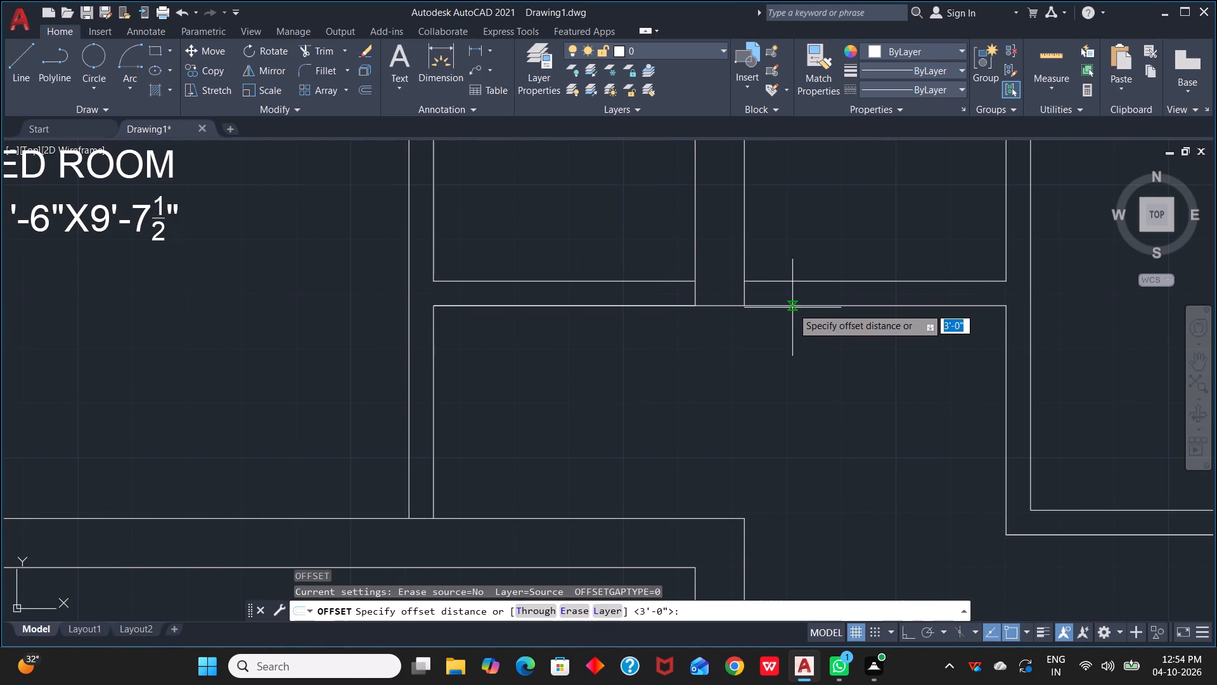
pyautogui.write("2.5'")
pyautogui.press('space')
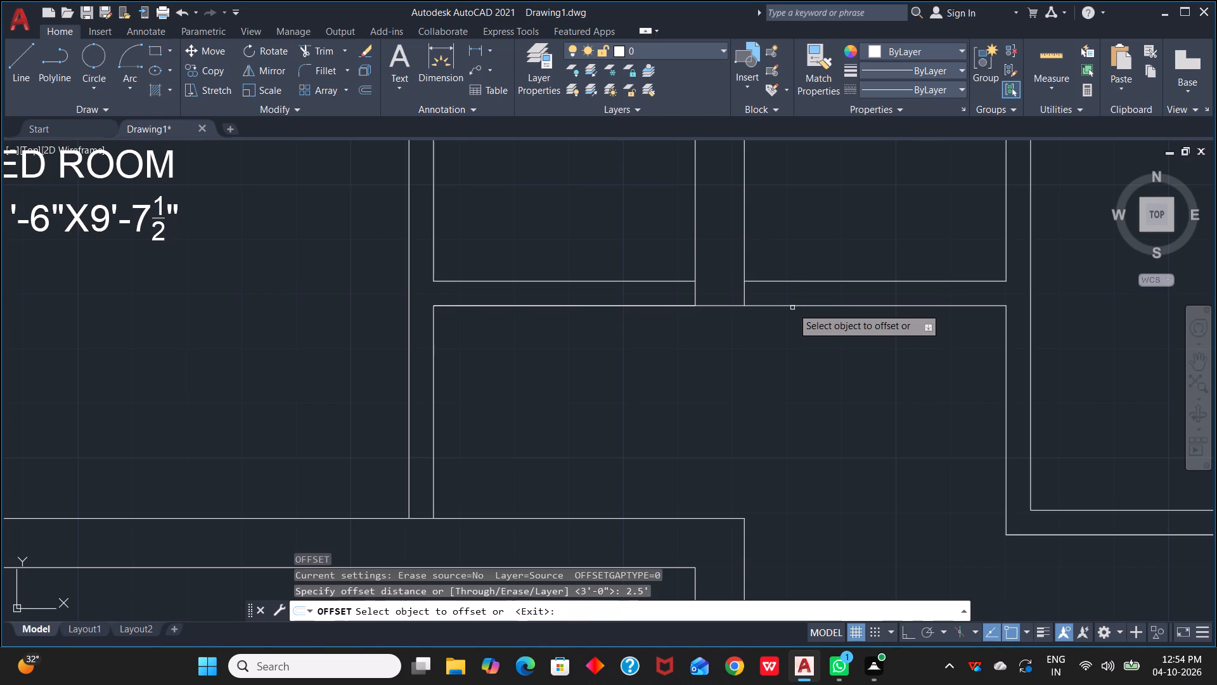
pyautogui.click(697, 292)
pyautogui.click(680, 296)
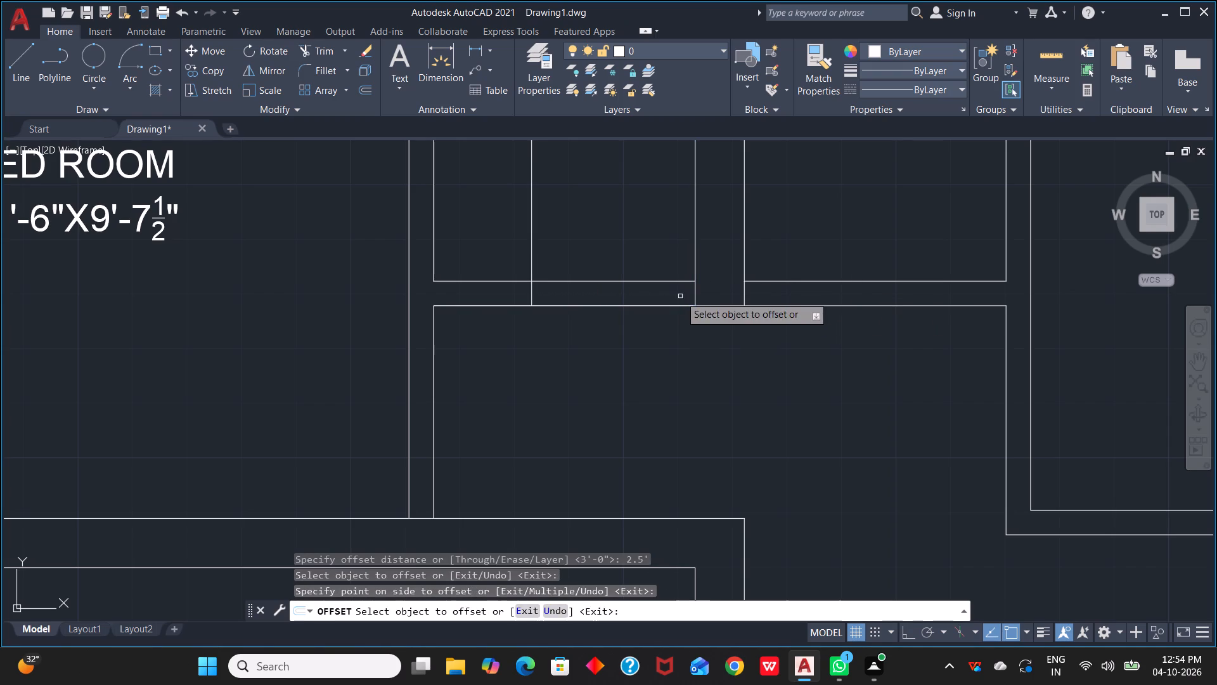
# Trim both faces of the western bath's south wall between the new jamb line and the bath's east wall to open the doorway.
pyautogui.write('TR')
pyautogui.press('space')
pyautogui.moveTo(629, 247); pyautogui.dragTo(643, 320)
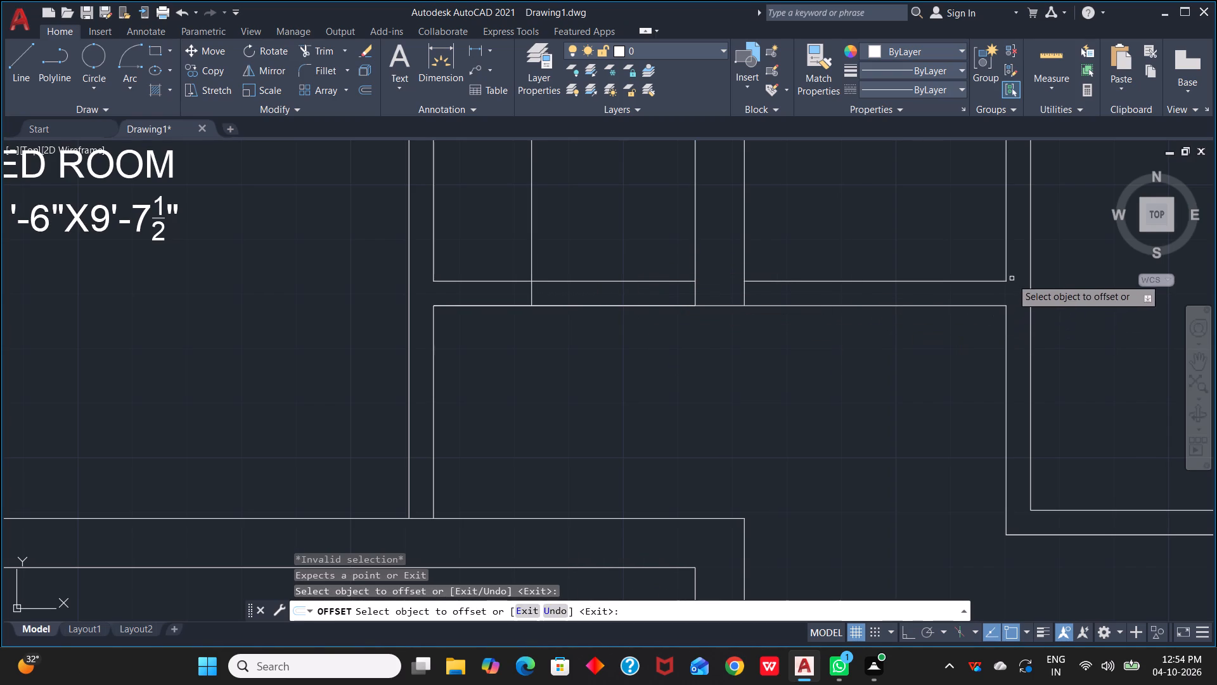
pyautogui.scroll(-2, 1019, 244)
pyautogui.moveTo(1019, 244); pyautogui.dragTo(1004, 275, button='middle')
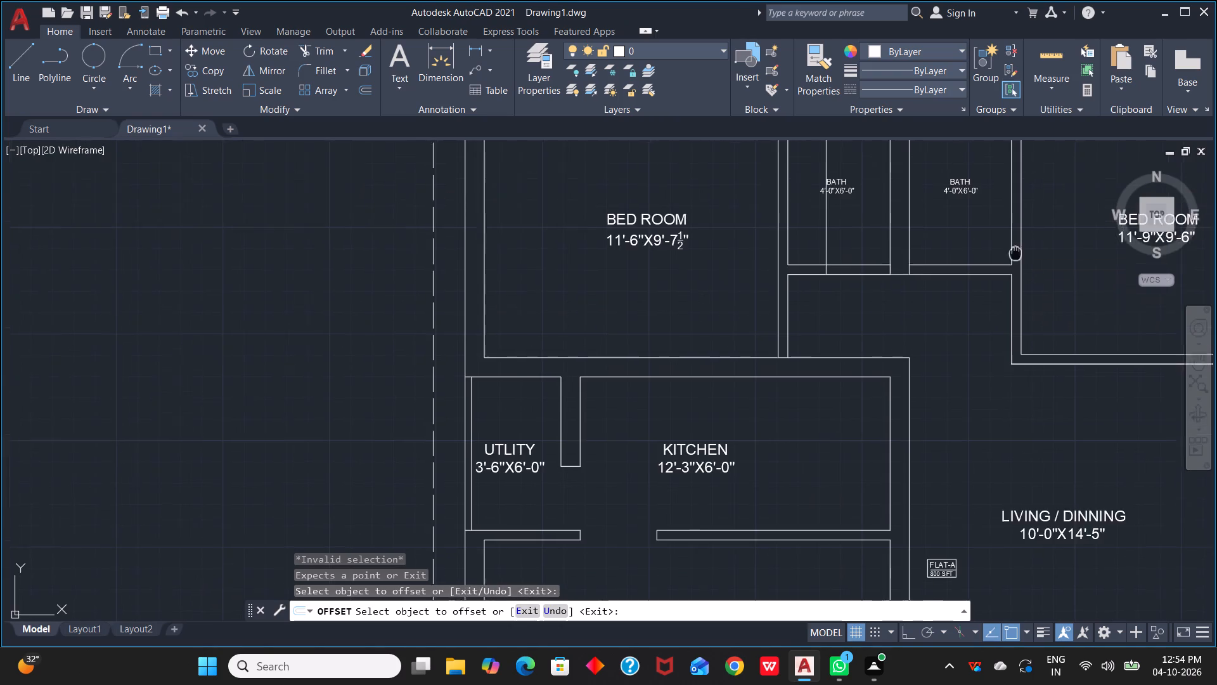
pyautogui.moveTo(1004, 275); pyautogui.dragTo(943, 397, button='middle')
pyautogui.press('Escape')
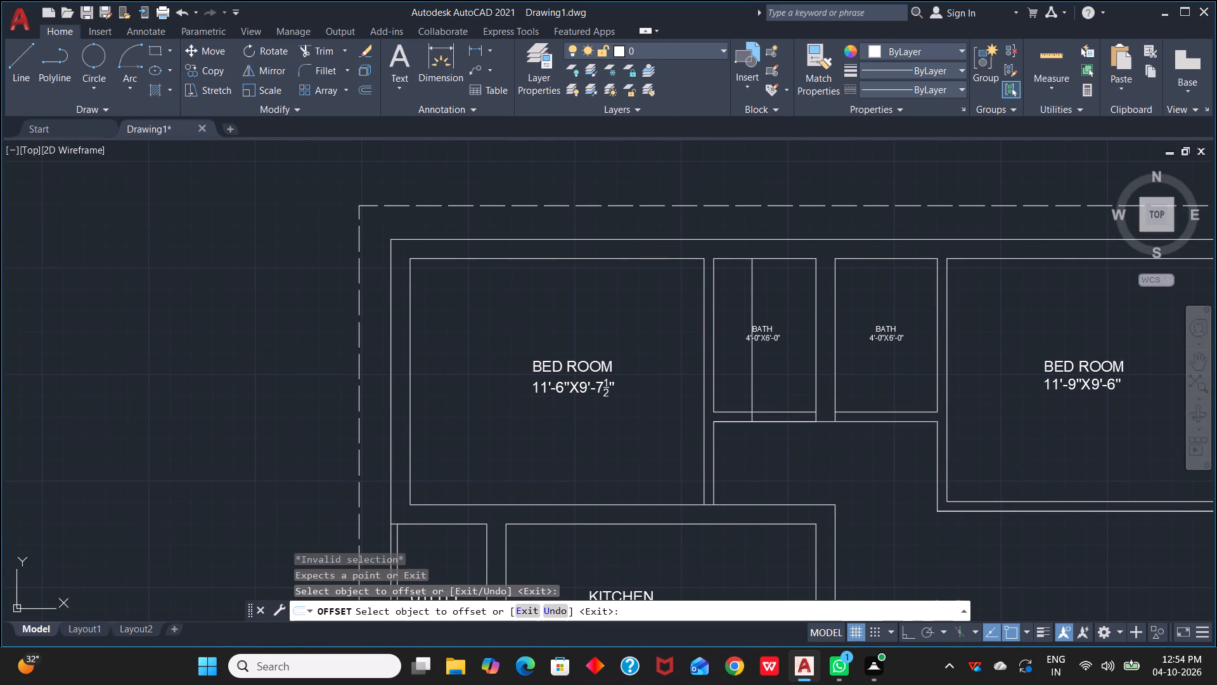
pyautogui.press('t')
pyautogui.write('R')
pyautogui.press('space')
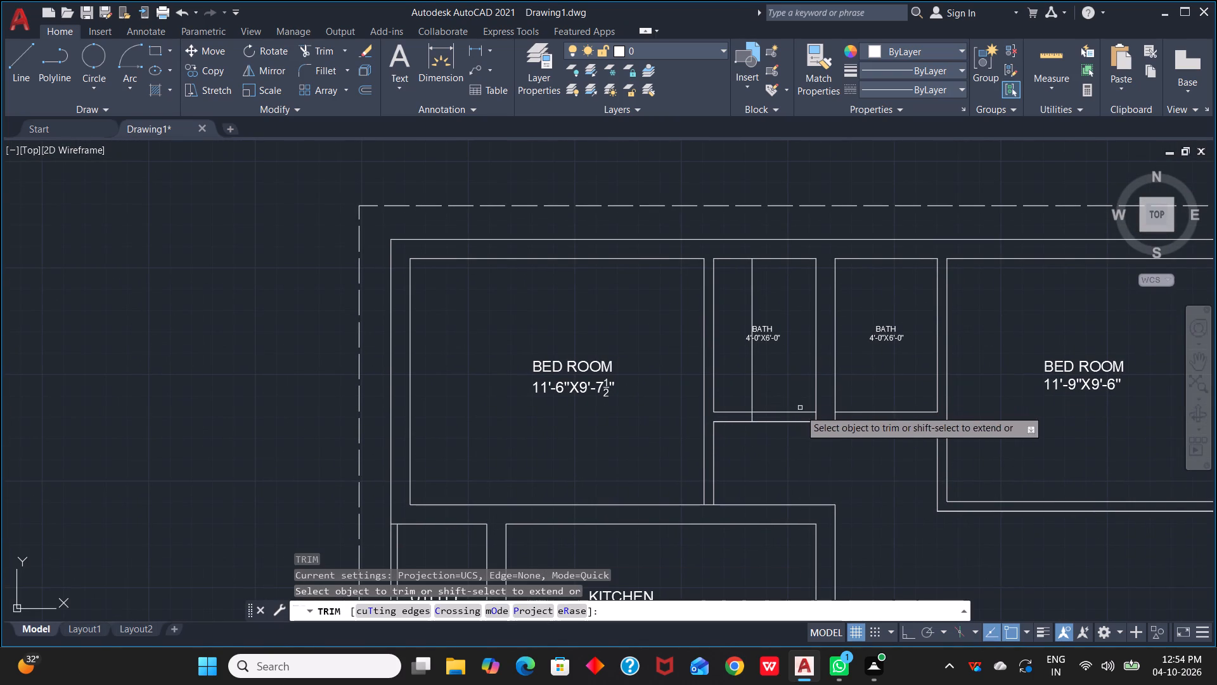
pyautogui.moveTo(735, 375); pyautogui.dragTo(799, 446)
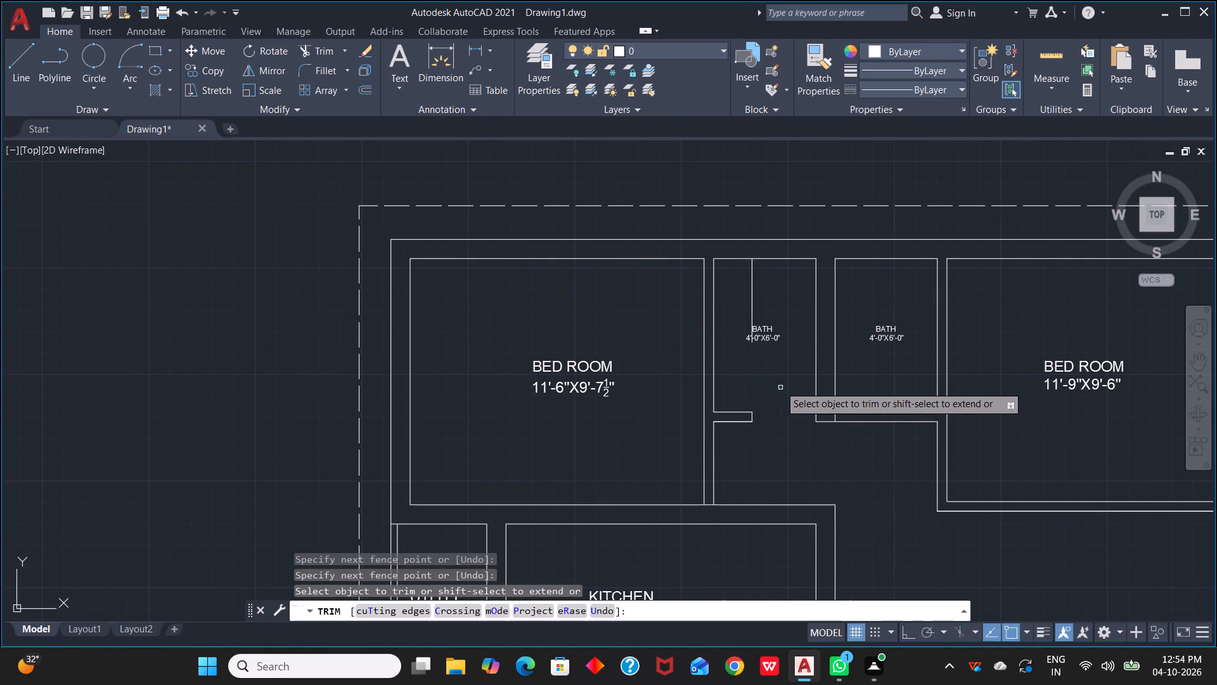
# Trim away the rest of the offset jamb line running through the western bath.
pyautogui.moveTo(778, 371); pyautogui.dragTo(819, 486, button='middle')
pyautogui.scroll(2, 818, 424)
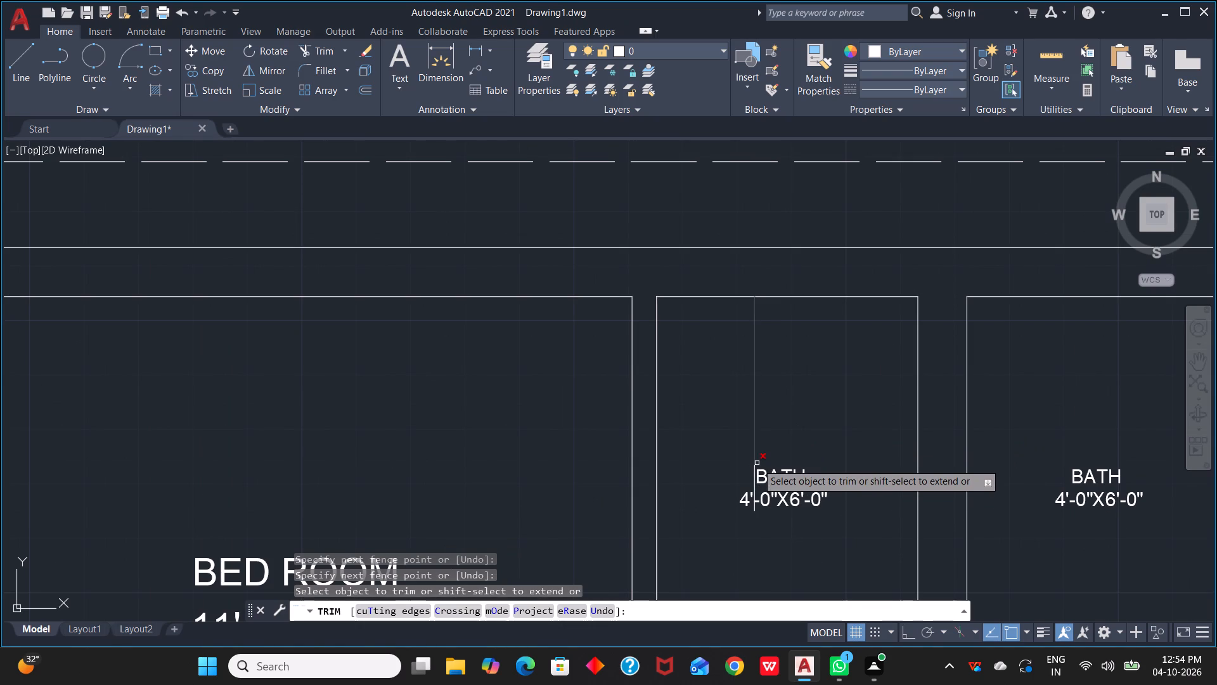
pyautogui.click(757, 462)
pyautogui.click(757, 466)
pyautogui.scroll(-2, 908, 455)
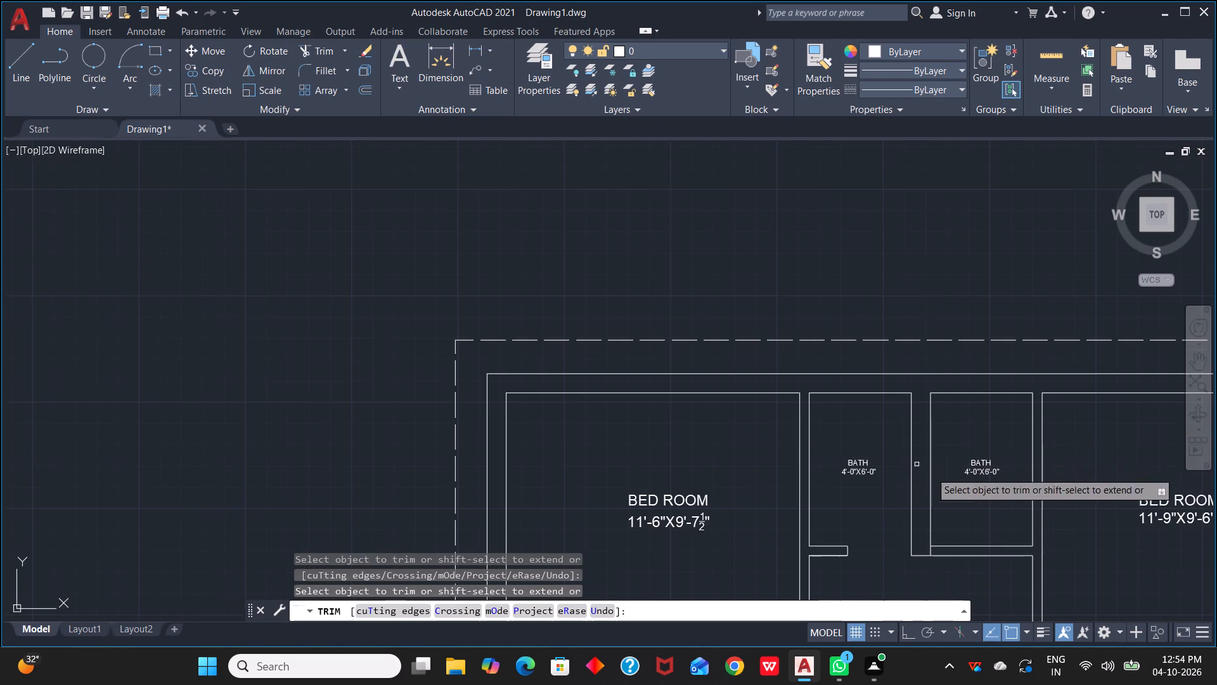
# Trim the overhang of the eastern bath's west wall face where it crosses the south wall.
pyautogui.moveTo(990, 478); pyautogui.dragTo(854, 455, button='middle')
pyautogui.scroll(2, 792, 525)
pyautogui.click(798, 538)
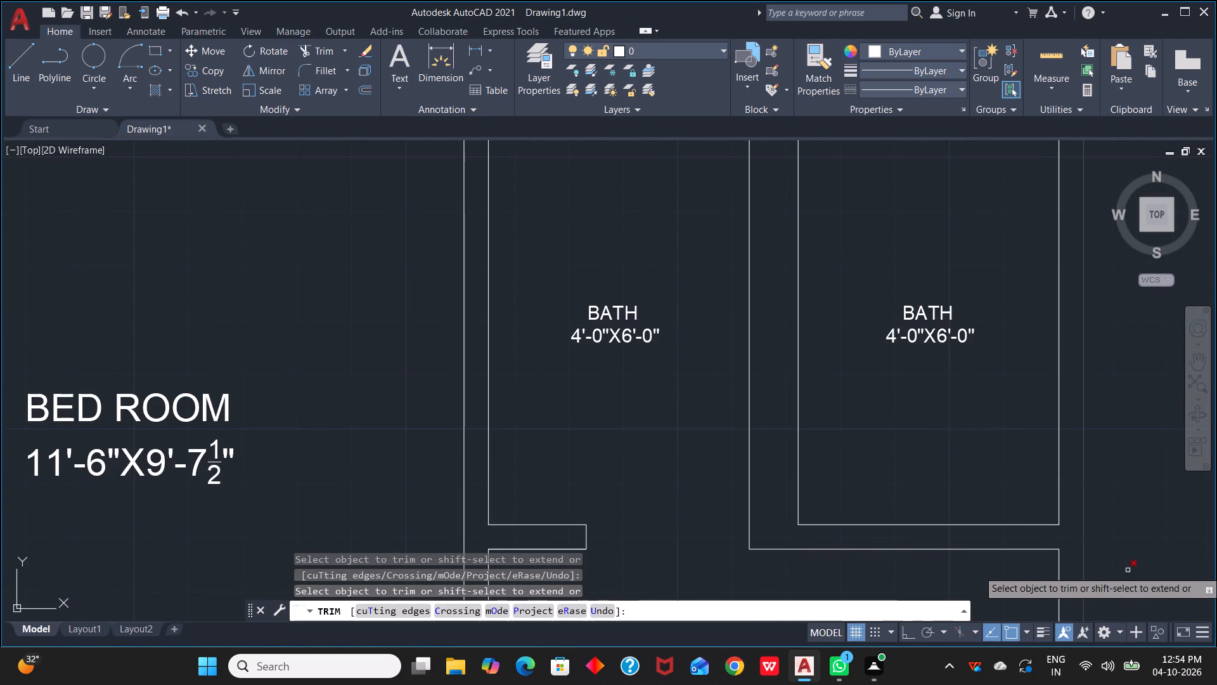
# Extend the inner face of the eastern bath's south wall to the outer face of its east wall.
pyautogui.press('Escape')
pyautogui.press('Escape')
pyautogui.press('e')
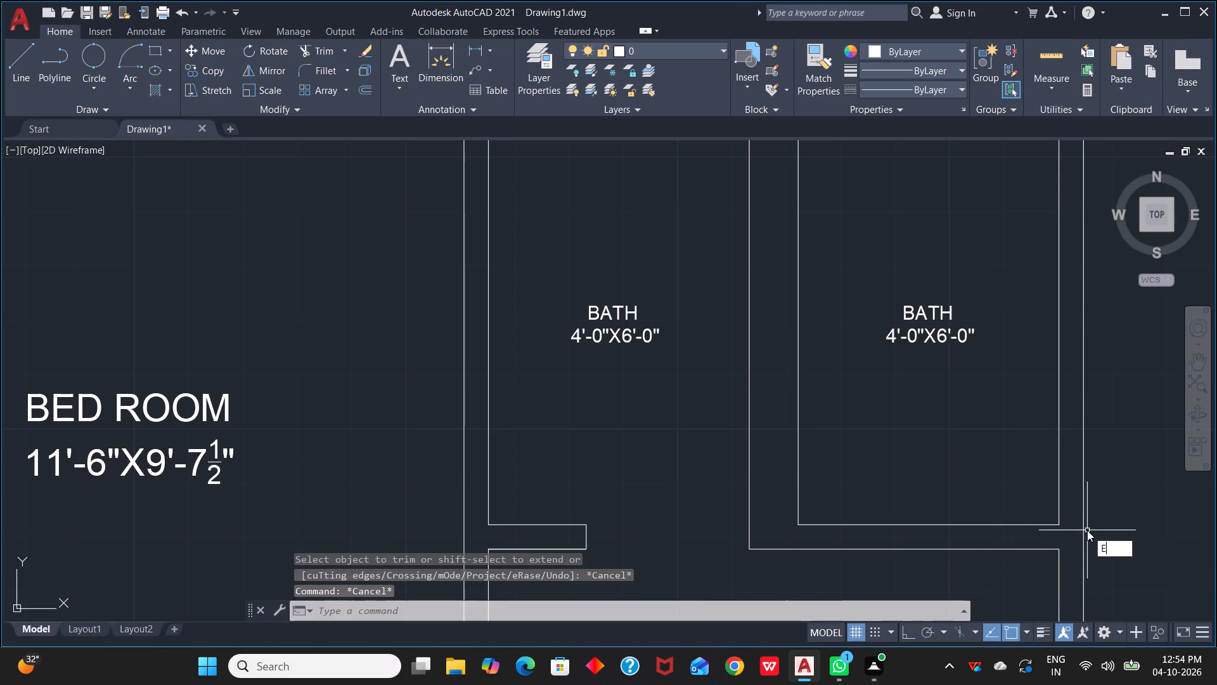
pyautogui.press('x')
pyautogui.press('space')
pyautogui.click(1019, 526)
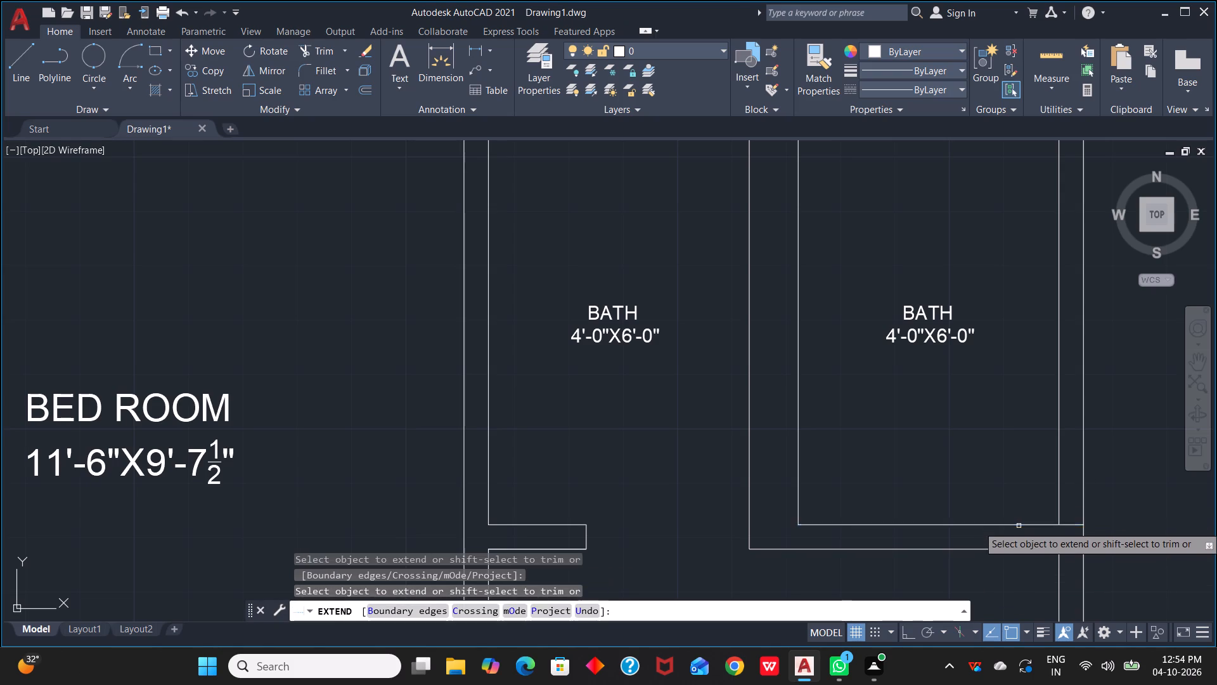
pyautogui.click(1188, 495)
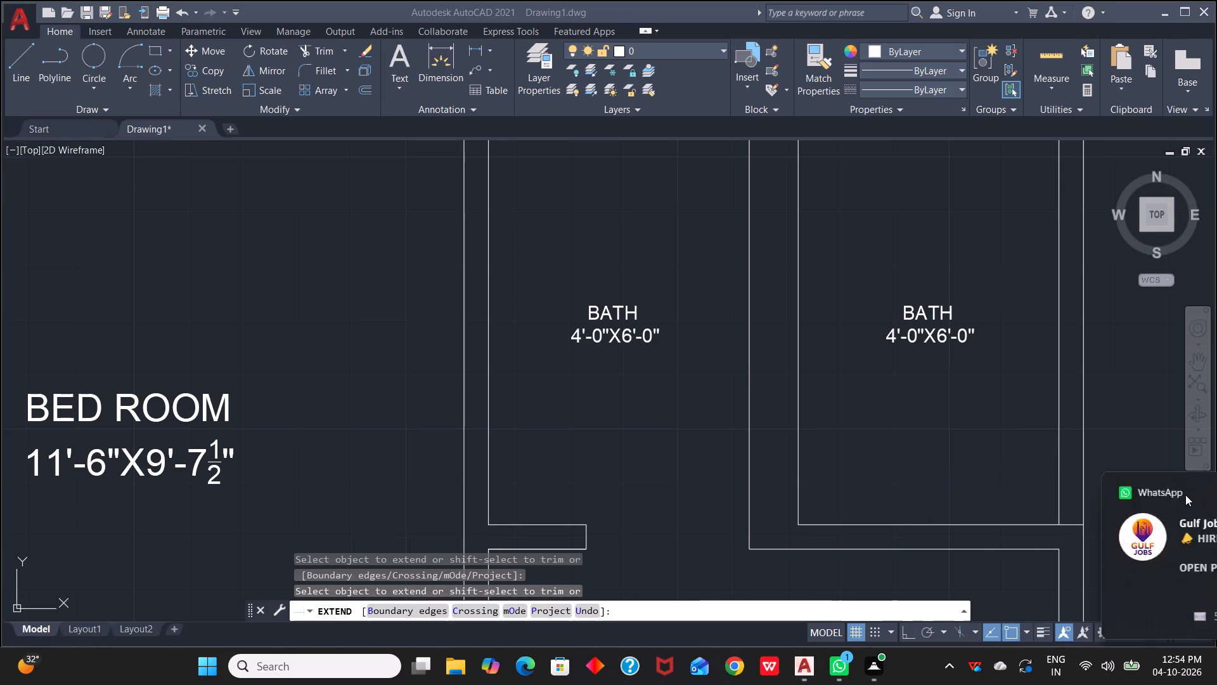
# Offset the inner face of the eastern bath's south wall 2'-6" to the north.
pyautogui.moveTo(1007, 504); pyautogui.dragTo(858, 480, button='middle')
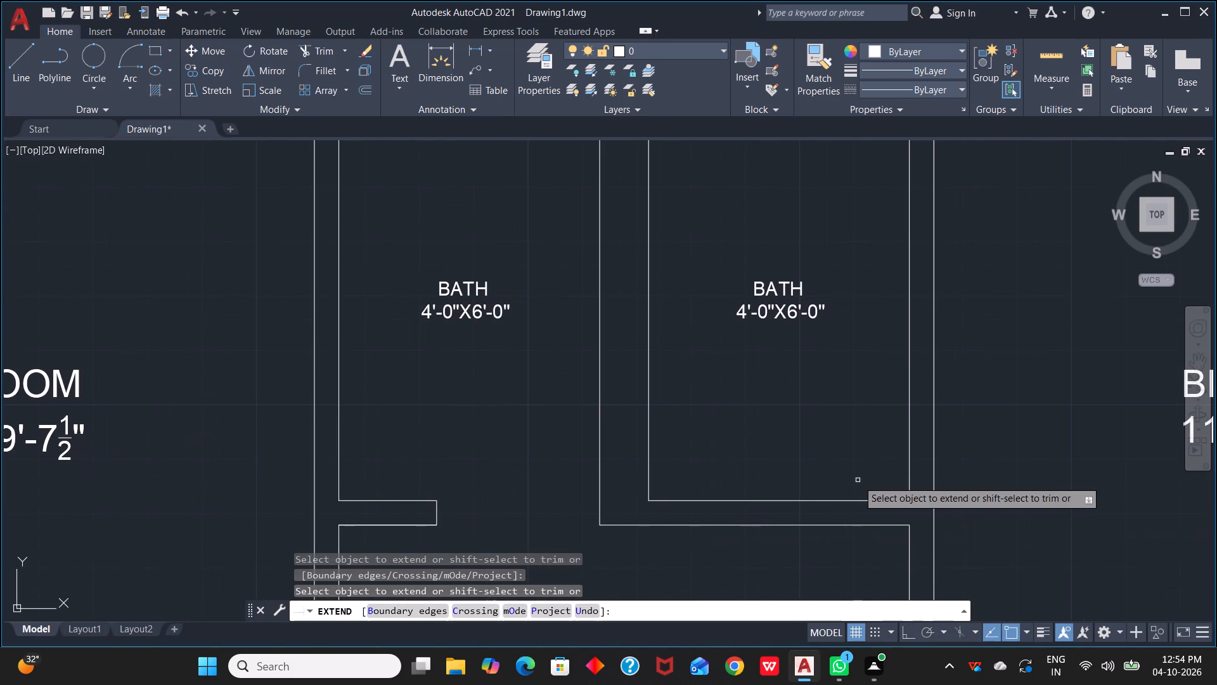
pyautogui.press('o')
pyautogui.press('space')
pyautogui.press('Escape')
pyautogui.press('Escape')
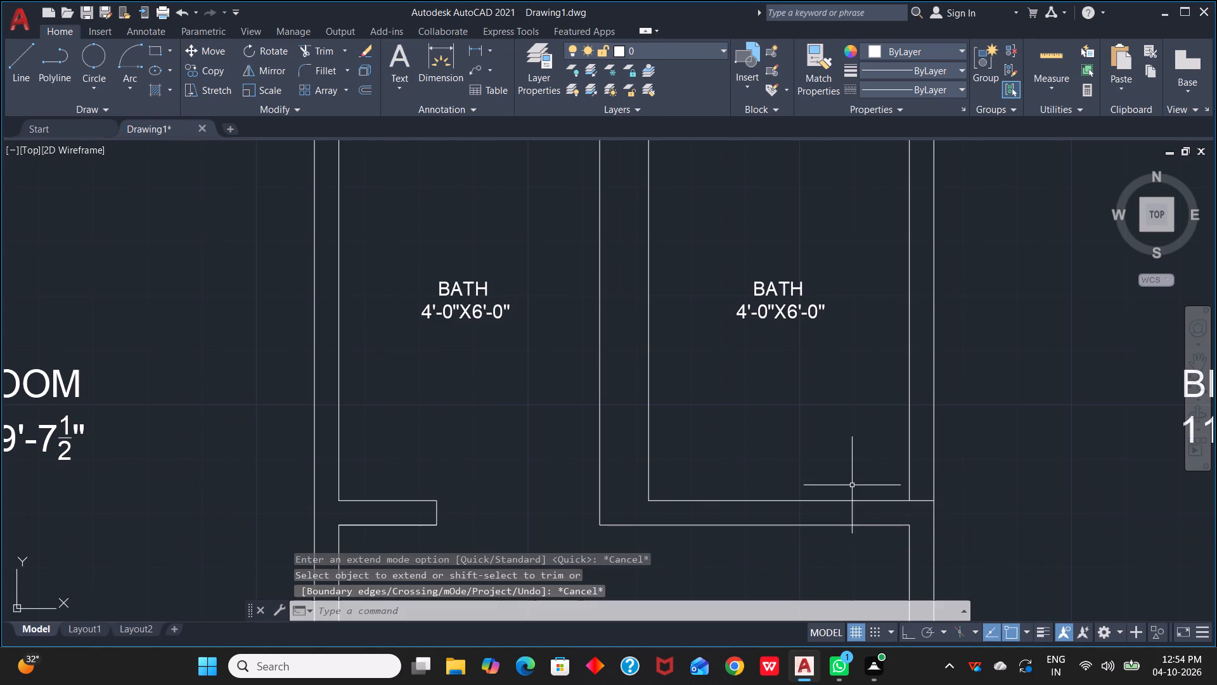
pyautogui.write('O')
pyautogui.press('space')
pyautogui.press('space')
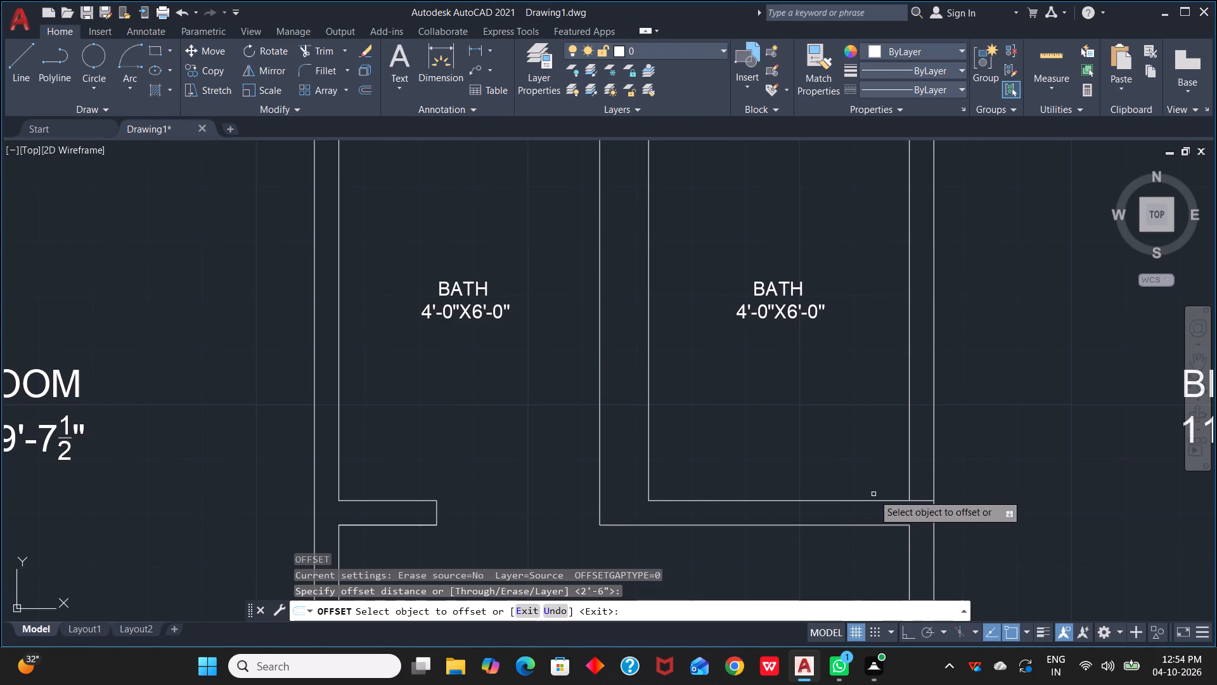
pyautogui.click(894, 501)
pyautogui.click(913, 457)
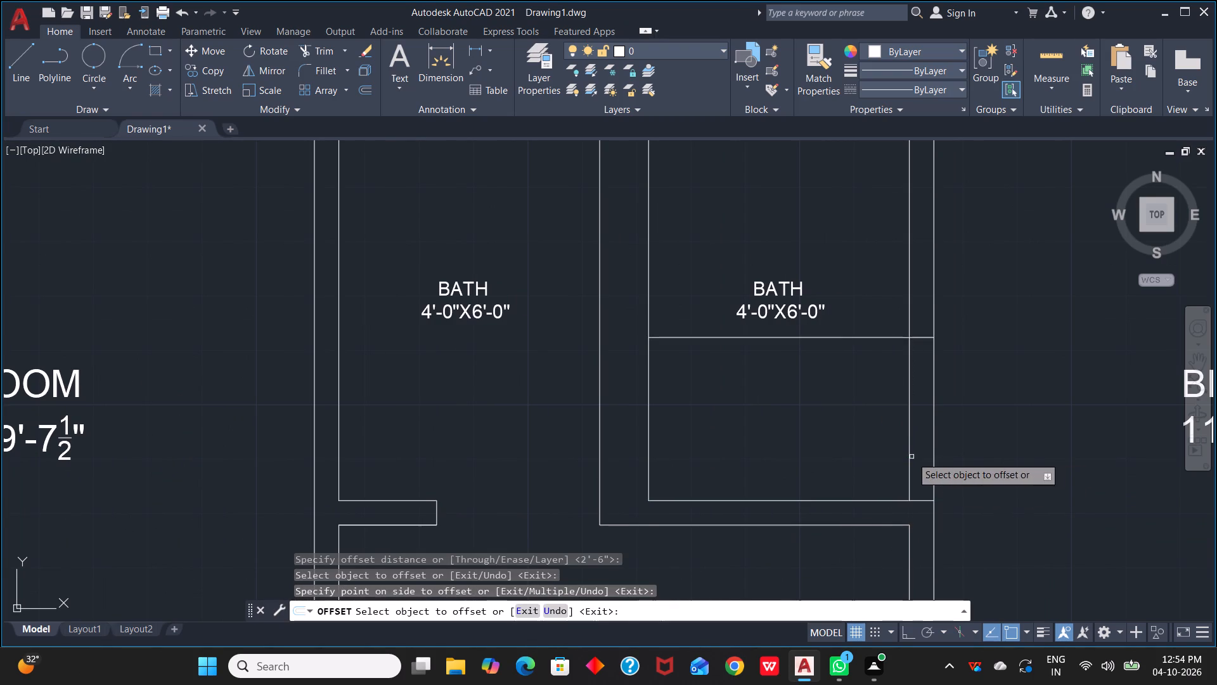
# Trim both faces of the eastern bath's east wall below the offset line, and trim that line's remainder inside the bath.
pyautogui.write('TR')
pyautogui.press('space')
pyautogui.moveTo(849, 470); pyautogui.dragTo(989, 462)
pyautogui.press('Escape')
pyautogui.press('Escape')
pyautogui.write('TR')
pyautogui.press('space')
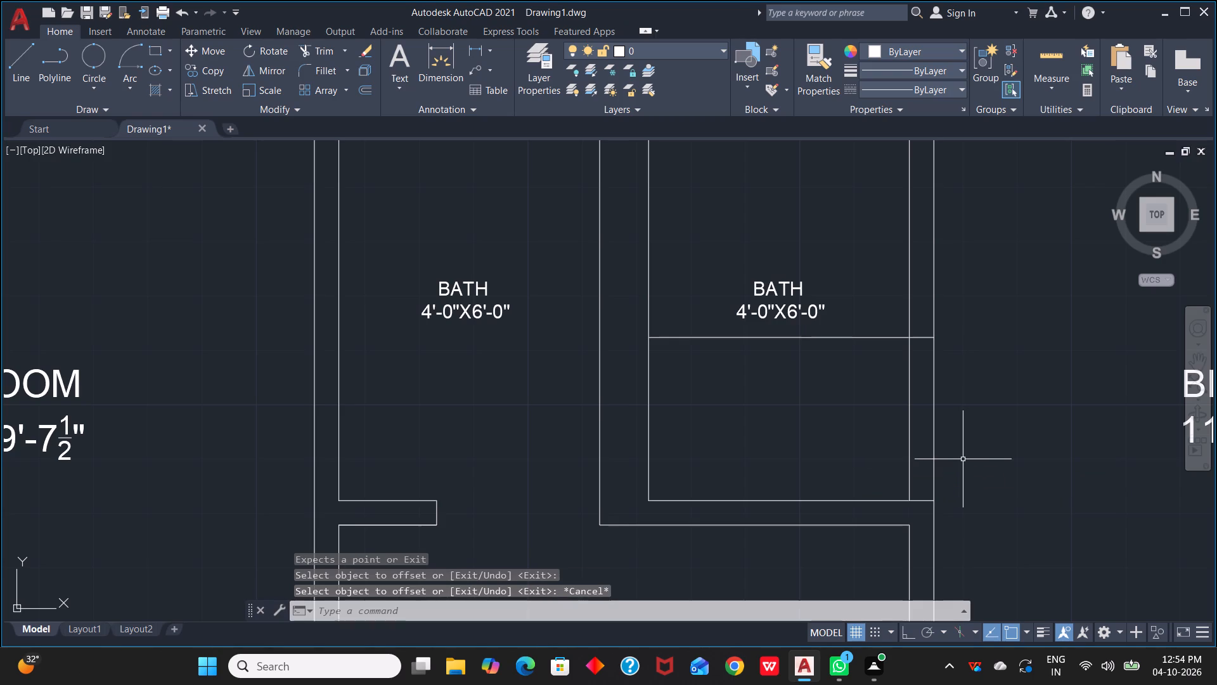
pyautogui.moveTo(882, 447); pyautogui.dragTo(949, 448)
pyautogui.click(885, 340)
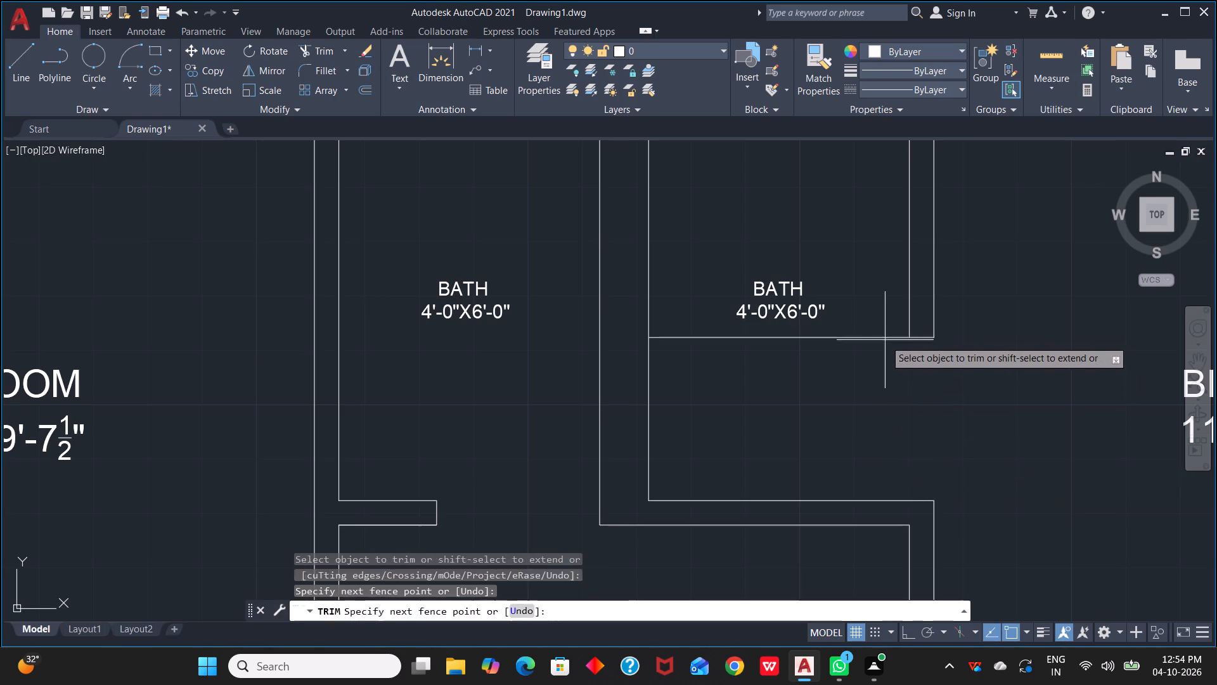
pyautogui.click(889, 318)
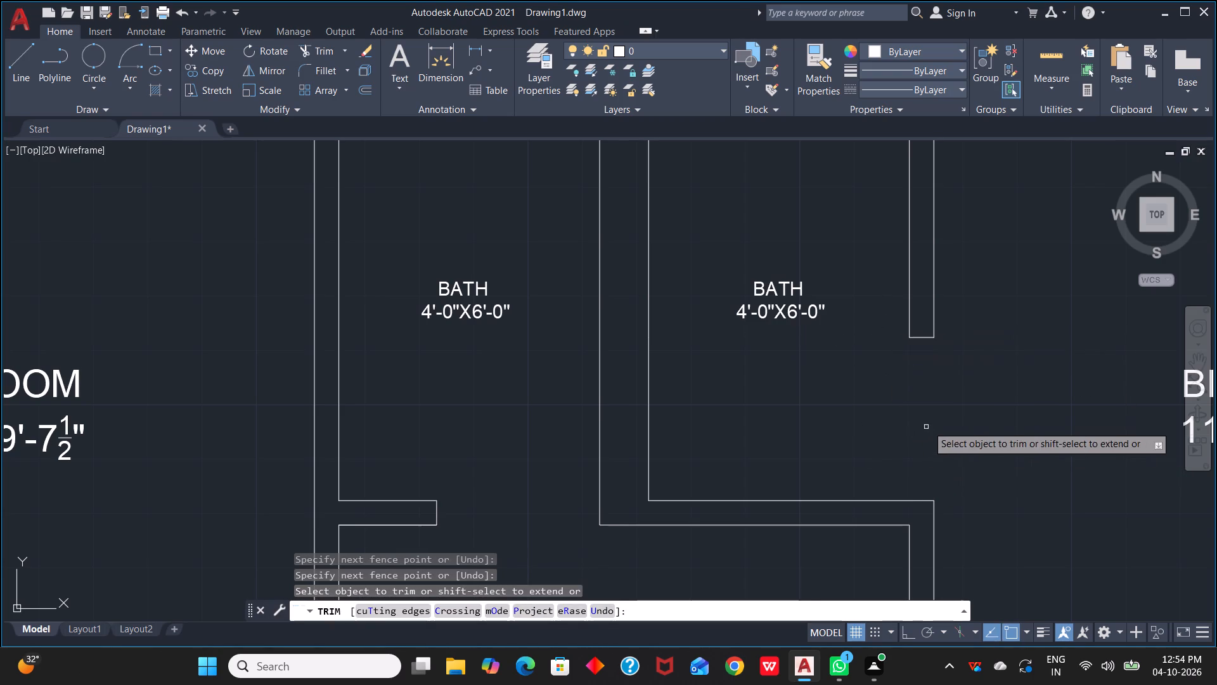
pyautogui.scroll(-2, 939, 414)
pyautogui.moveTo(1037, 436); pyautogui.dragTo(998, 361, button='middle')
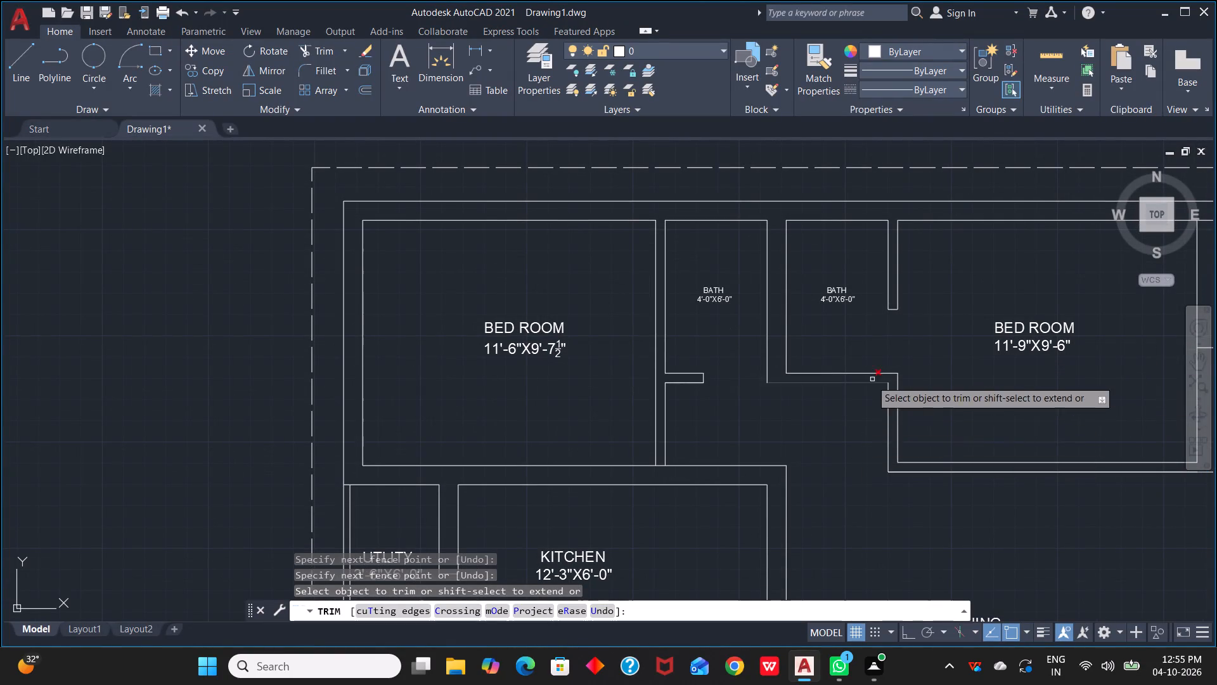
pyautogui.press('Escape')
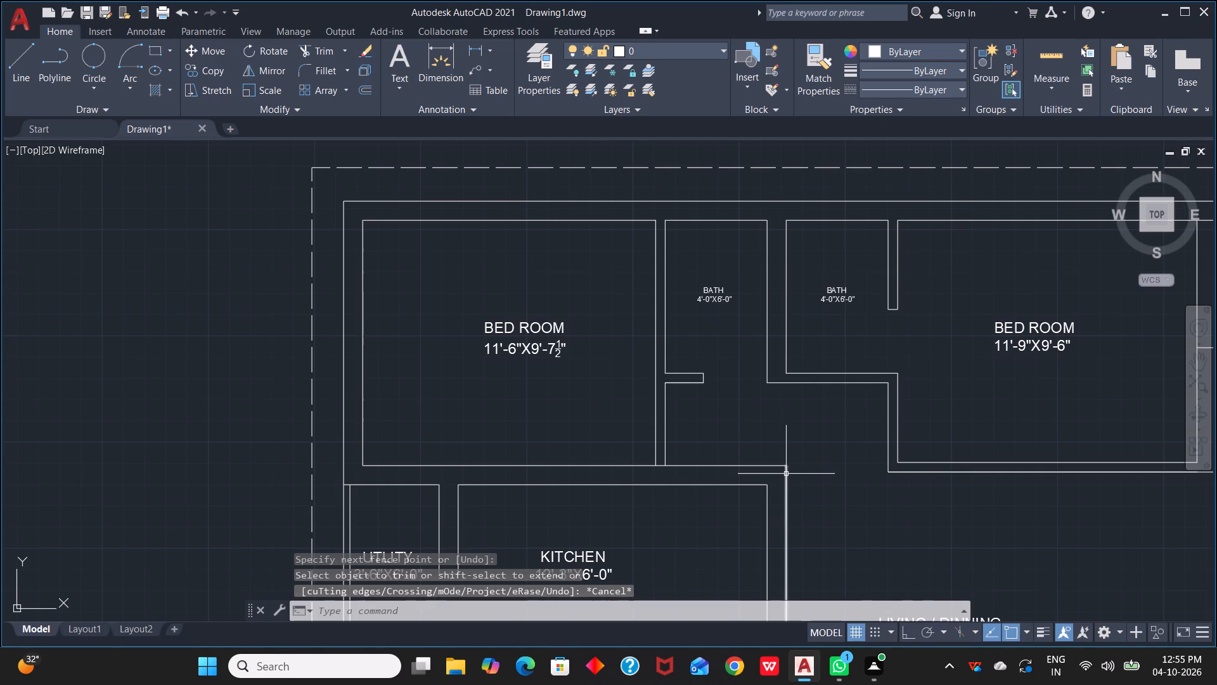
# Extend the outer face of the eastern bath's south wall to the inner west wall face of the 11'-9"X9'-6" bedroom.
pyautogui.scroll(2, 887, 438)
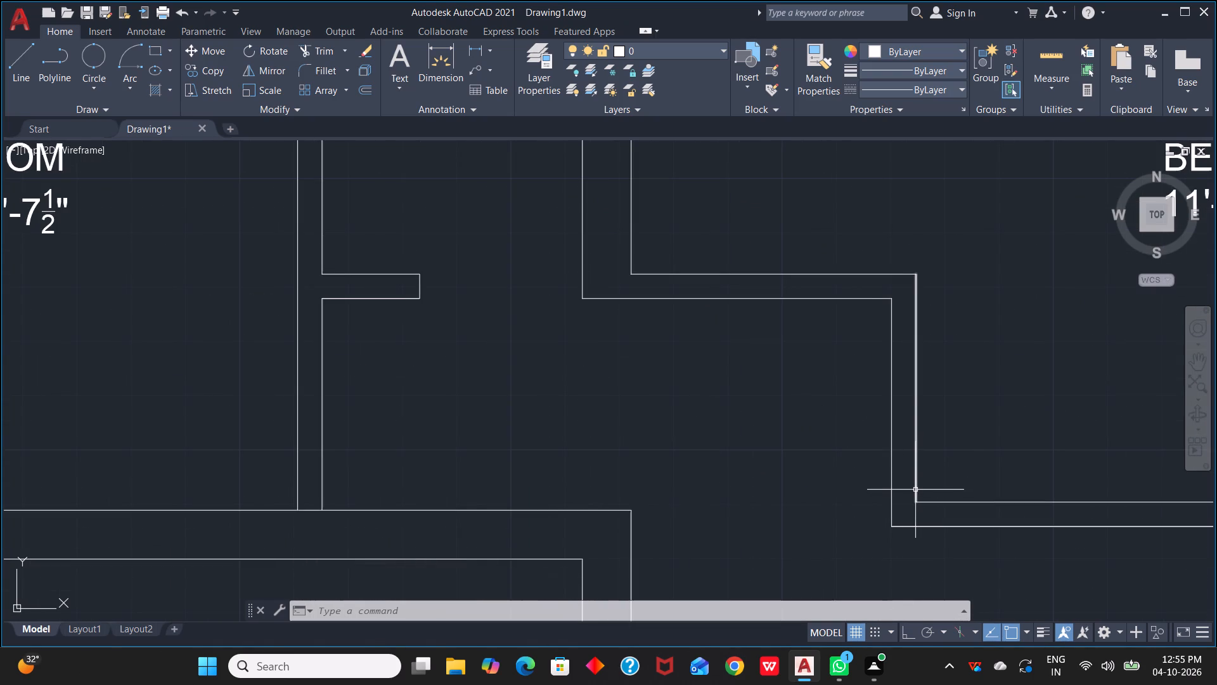
pyautogui.write('EX')
pyautogui.press('space')
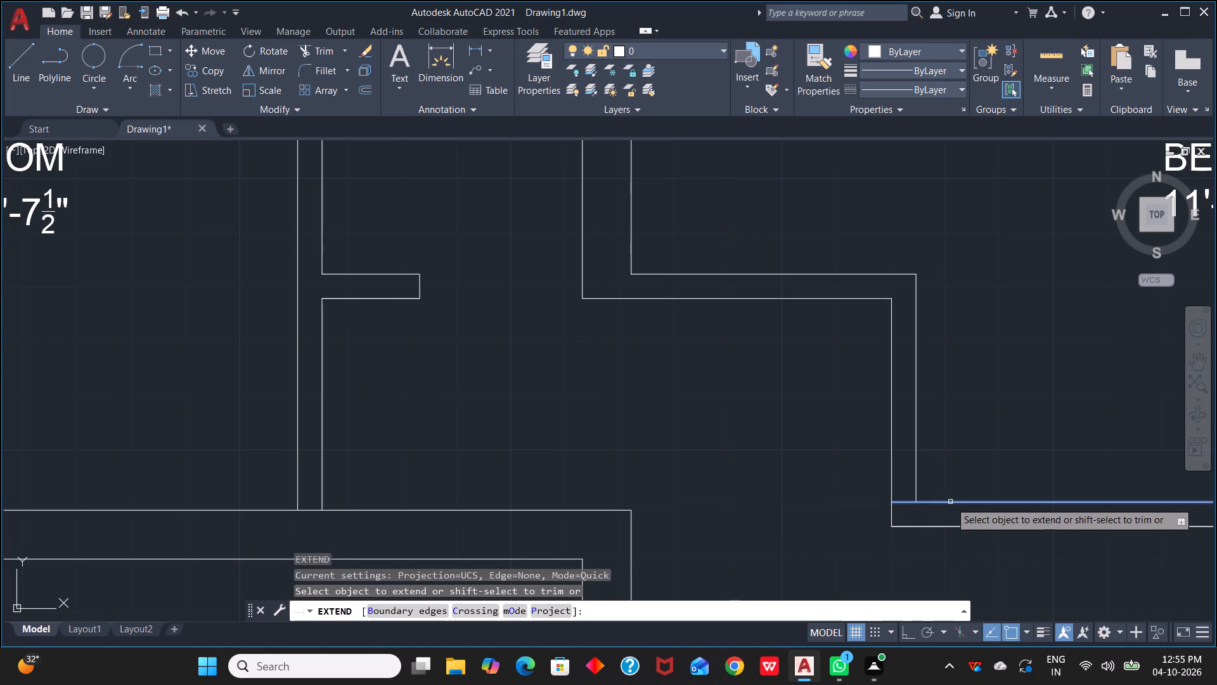
pyautogui.click(863, 299)
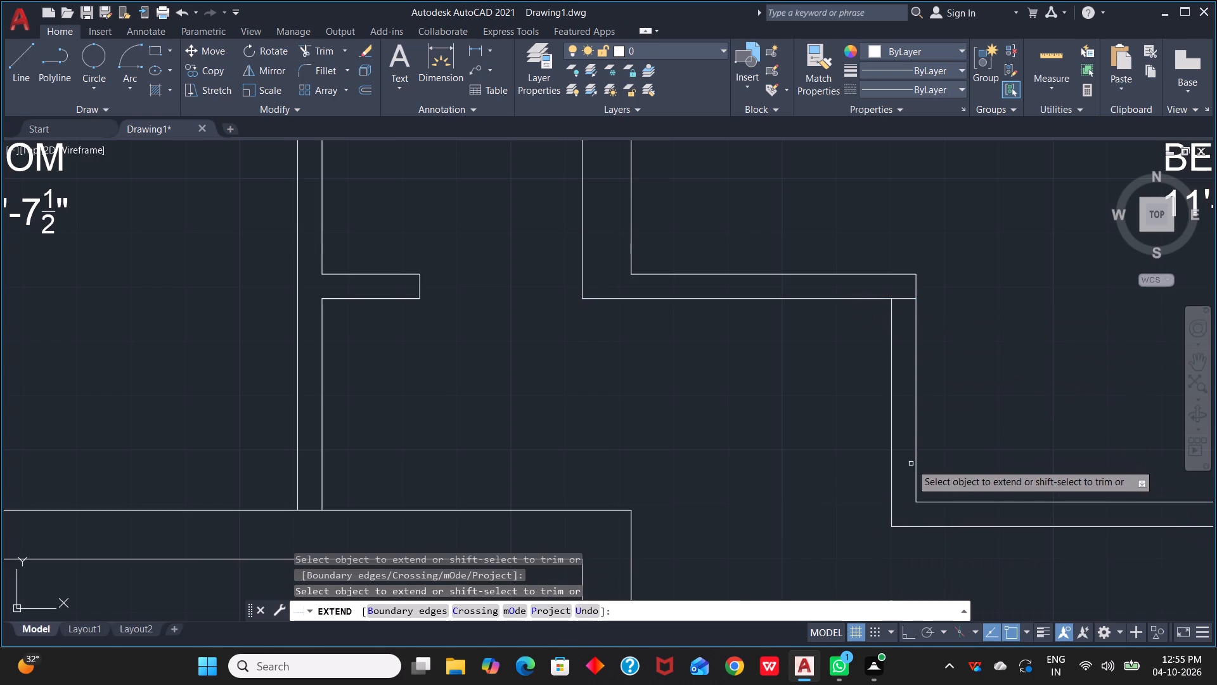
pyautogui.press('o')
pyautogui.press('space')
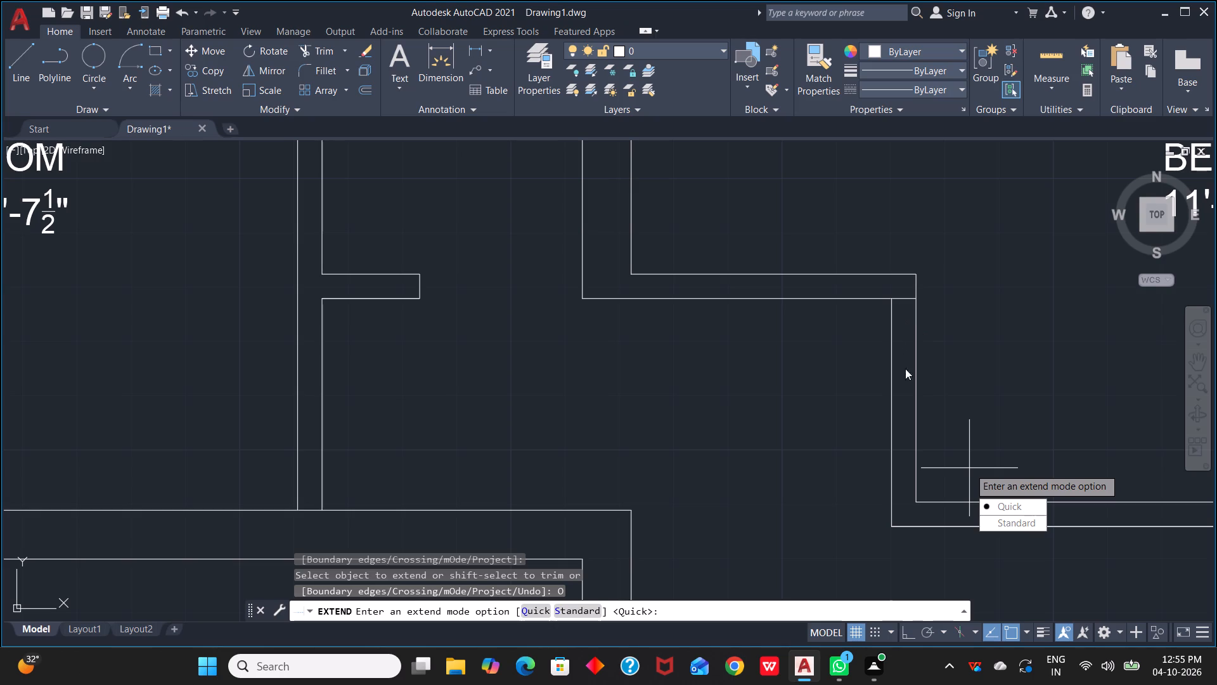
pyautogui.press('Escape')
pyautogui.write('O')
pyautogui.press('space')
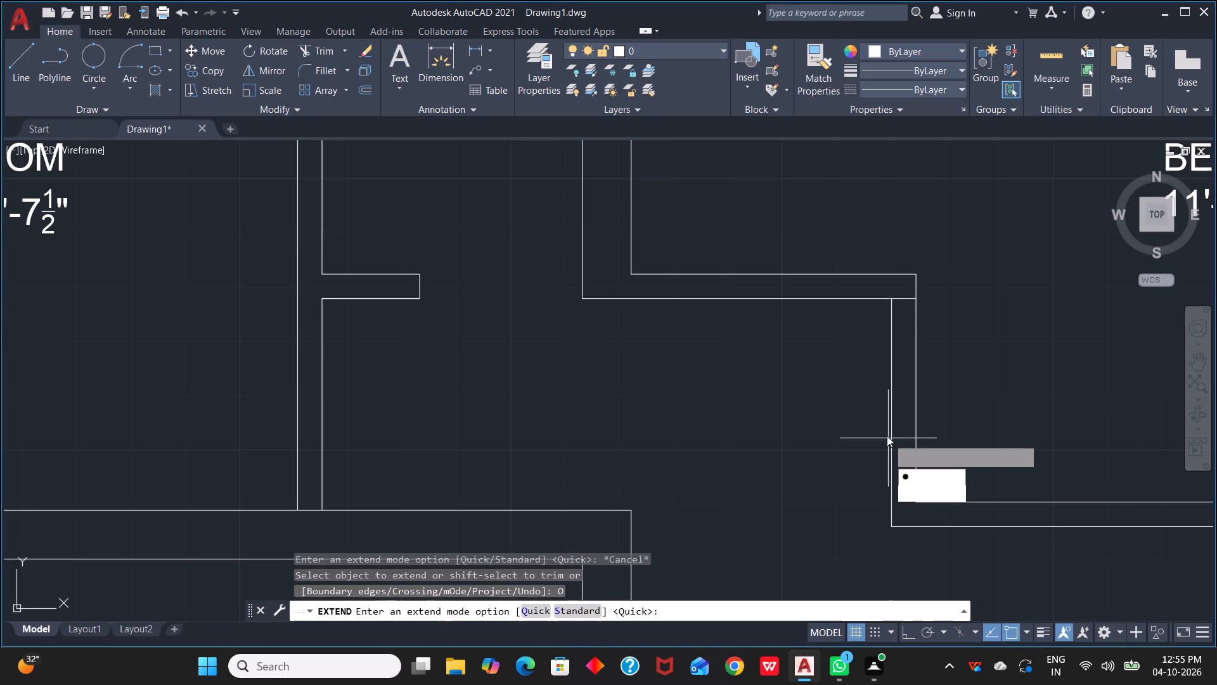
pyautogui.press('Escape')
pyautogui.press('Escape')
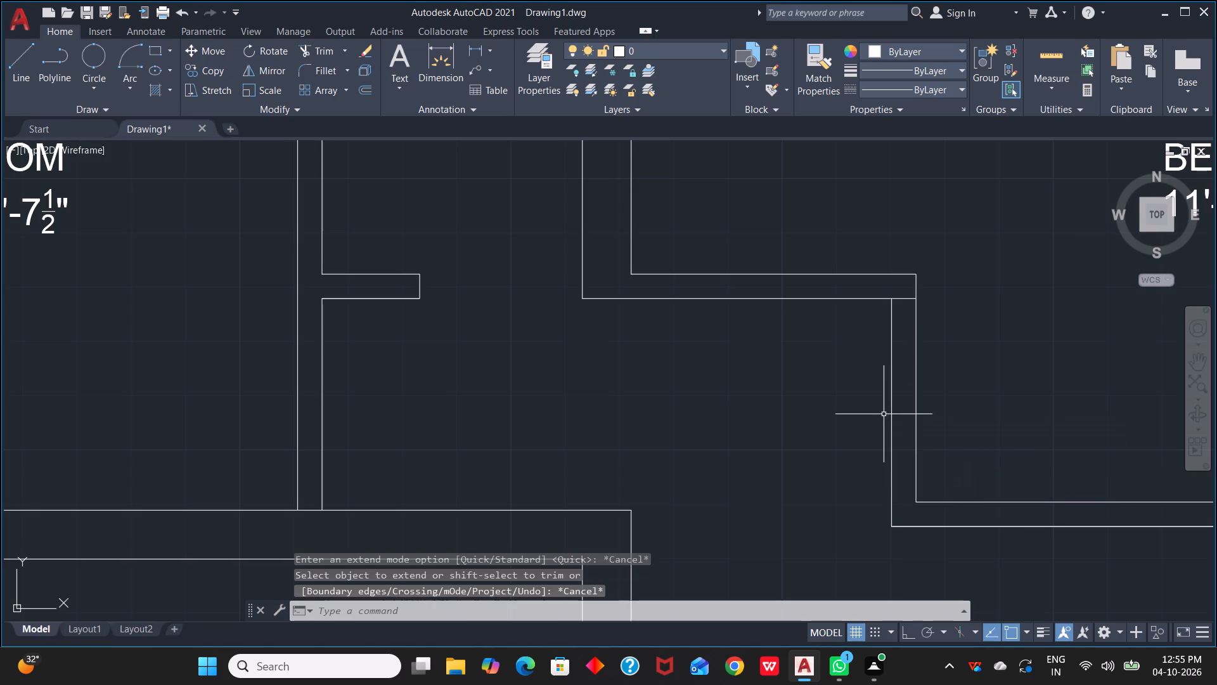
# Offset the outer face of the eastern bath's south wall 3' to the south.
pyautogui.press('o')
pyautogui.press('space')
pyautogui.press('3')
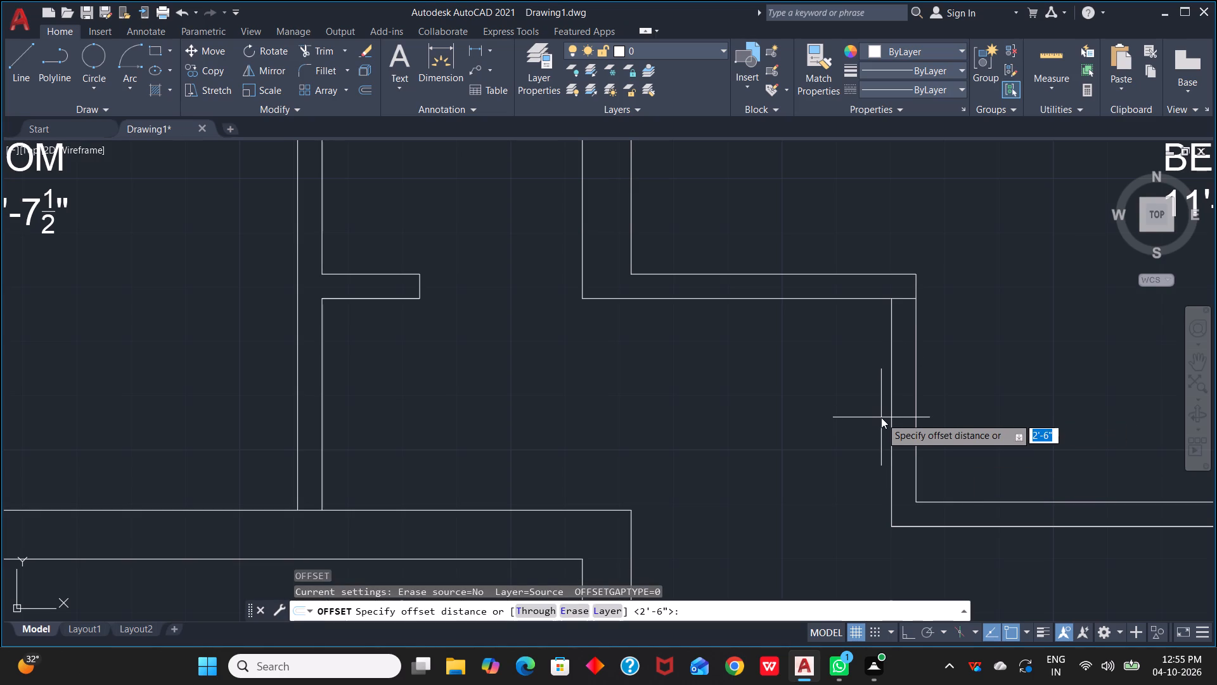
pyautogui.write("'")
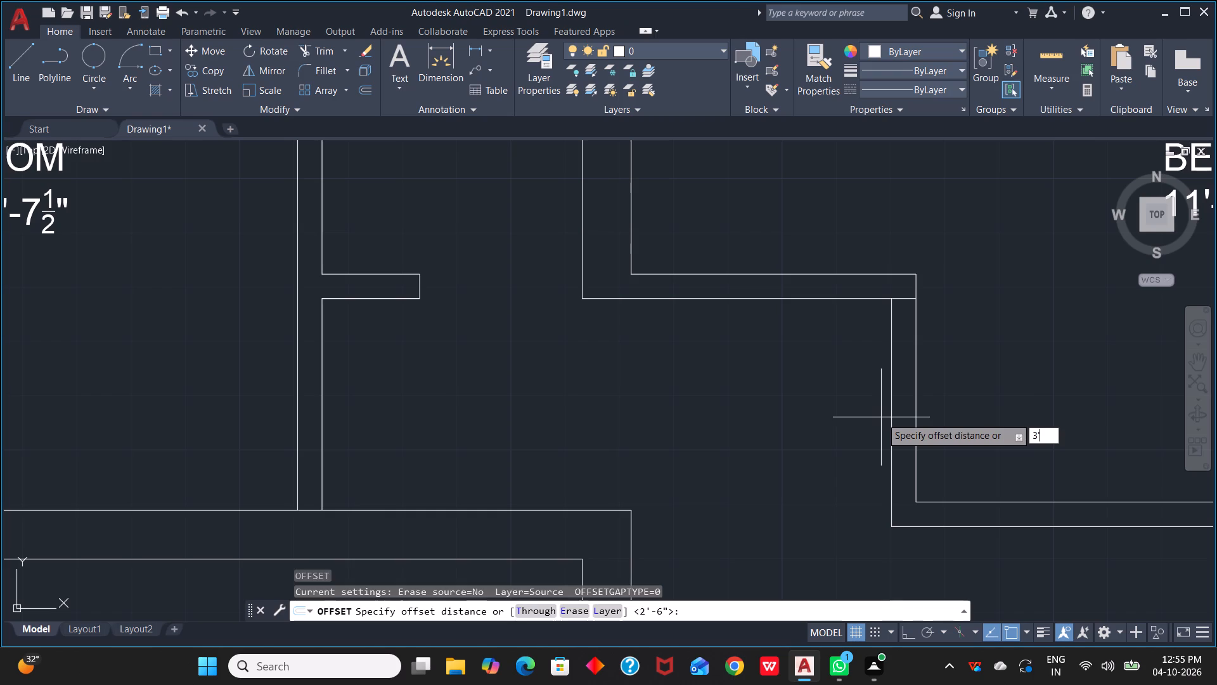
pyautogui.press('space')
pyautogui.click(901, 299)
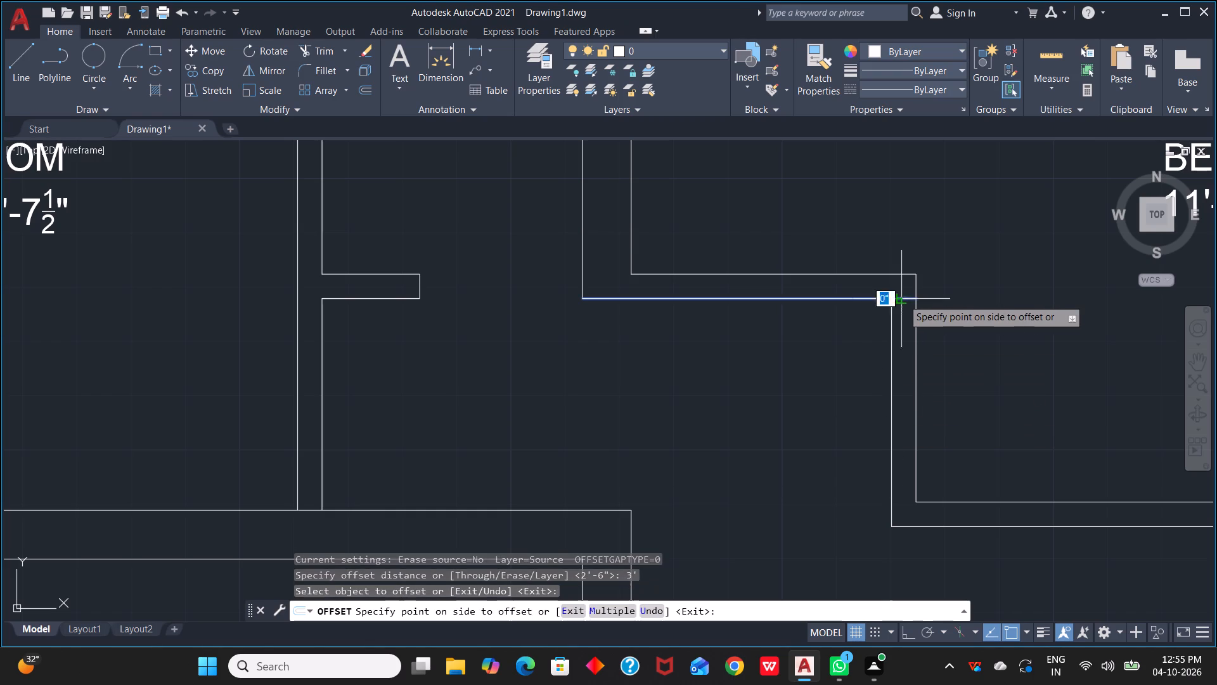
pyautogui.click(903, 336)
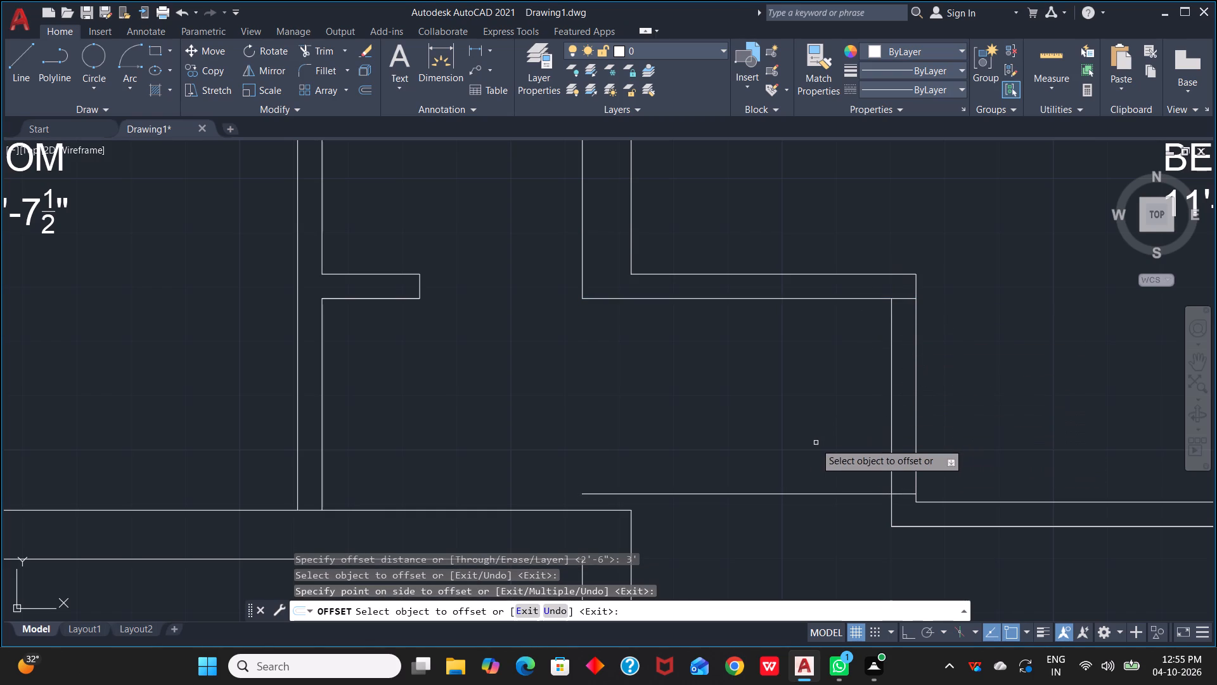
# Trim the offset line west of the 11'-9"X9'-6" bedroom, and trim both faces of its west wall between that line and the bath wall.
pyautogui.press('t')
pyautogui.write('R')
pyautogui.press('space')
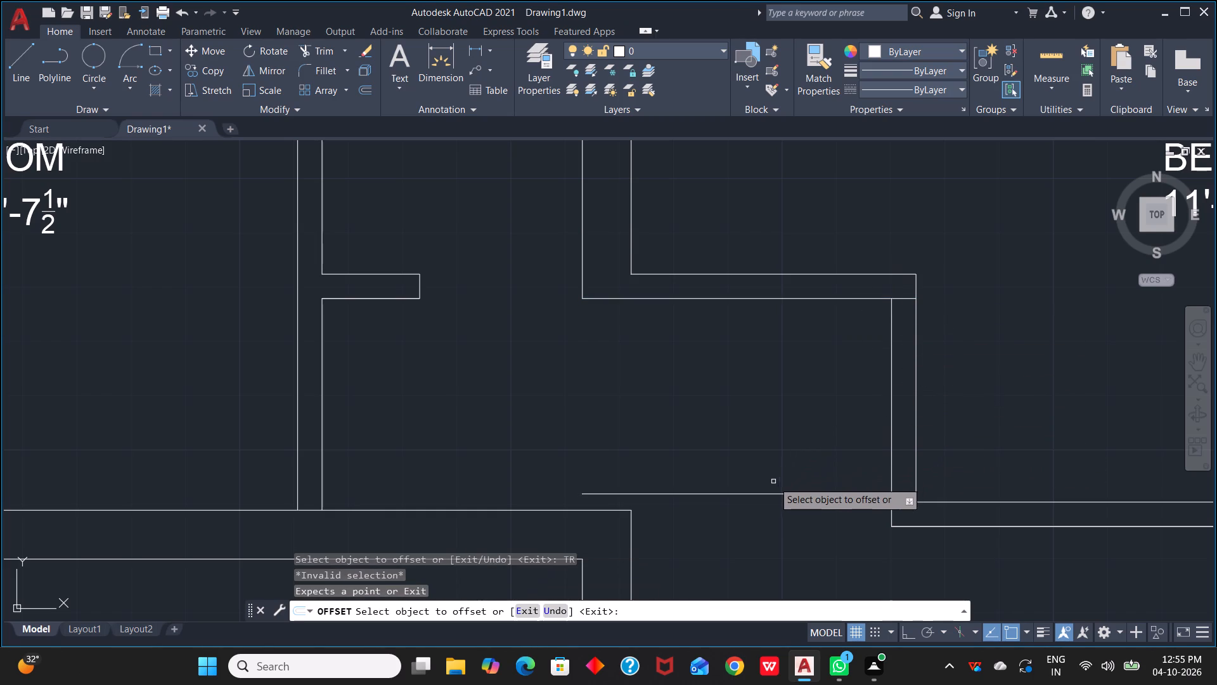
pyautogui.press('Escape')
pyautogui.press('Escape')
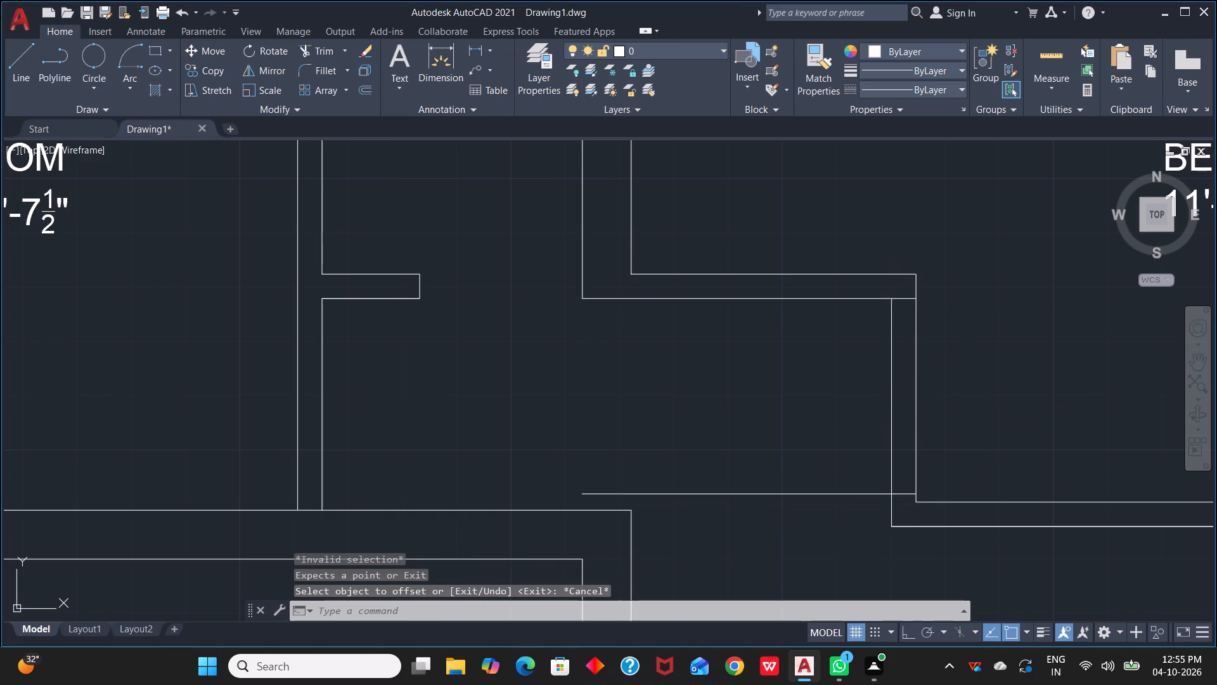
pyautogui.write('TR')
pyautogui.press('space')
pyautogui.click(780, 494)
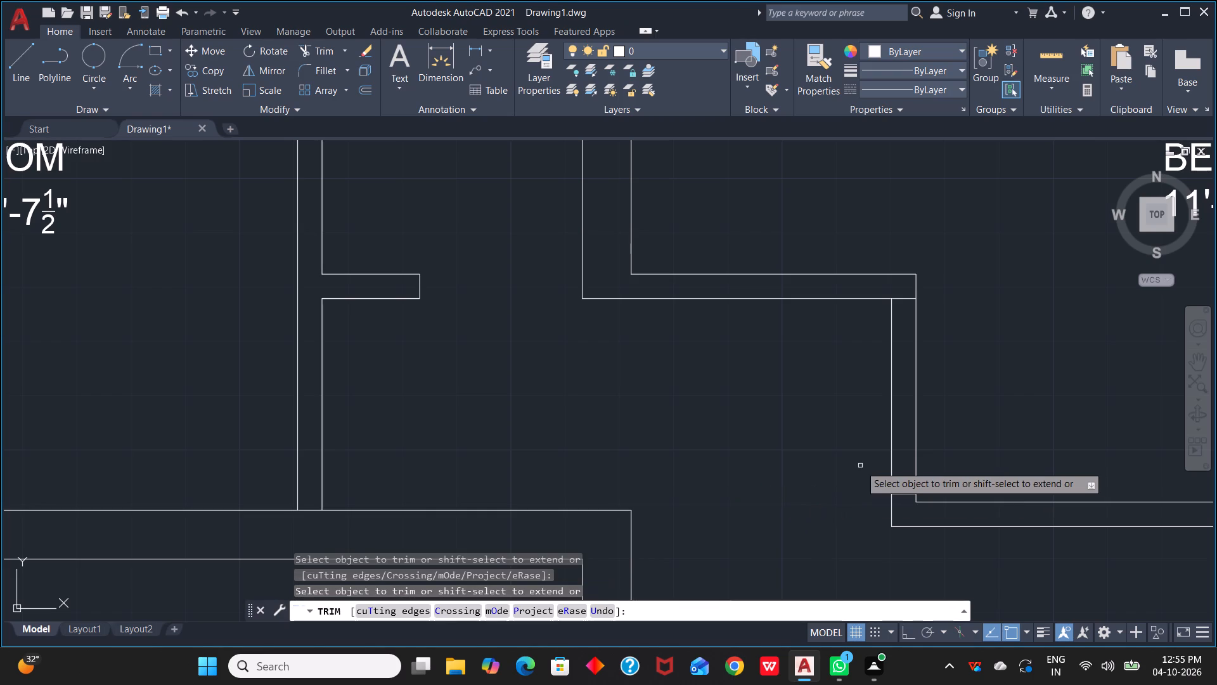
pyautogui.moveTo(839, 458); pyautogui.dragTo(980, 414)
pyautogui.scroll(-2, 993, 410)
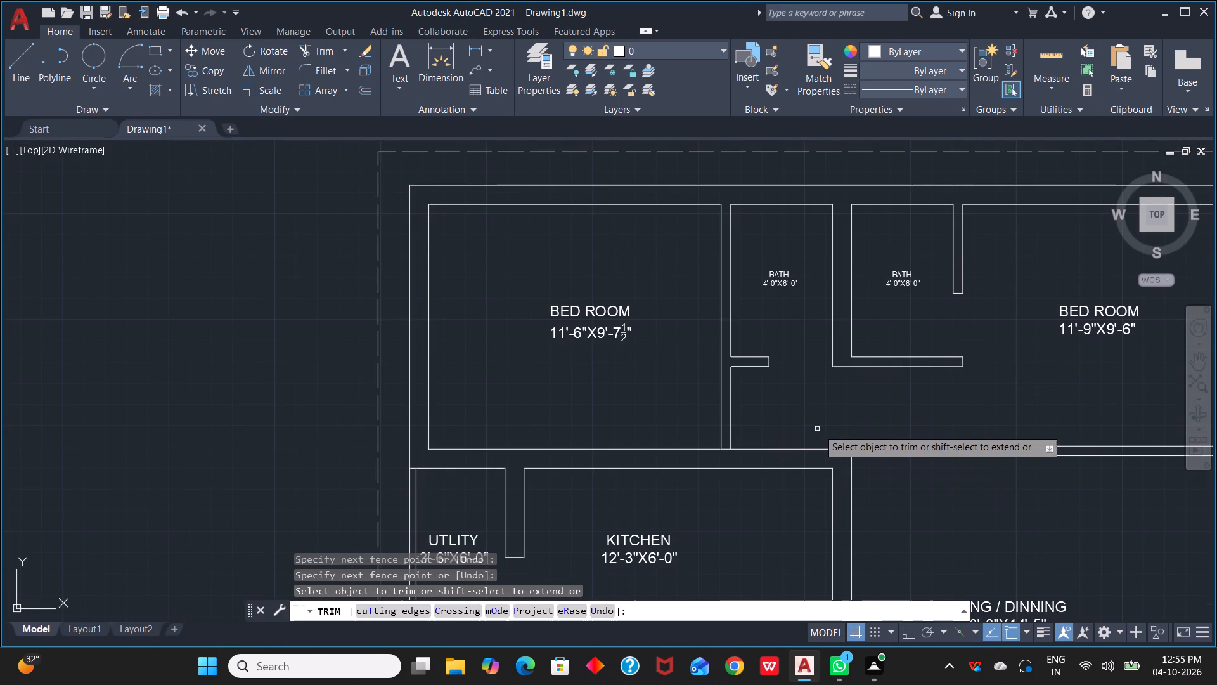
pyautogui.moveTo(819, 429); pyautogui.dragTo(1034, 423, button='middle')
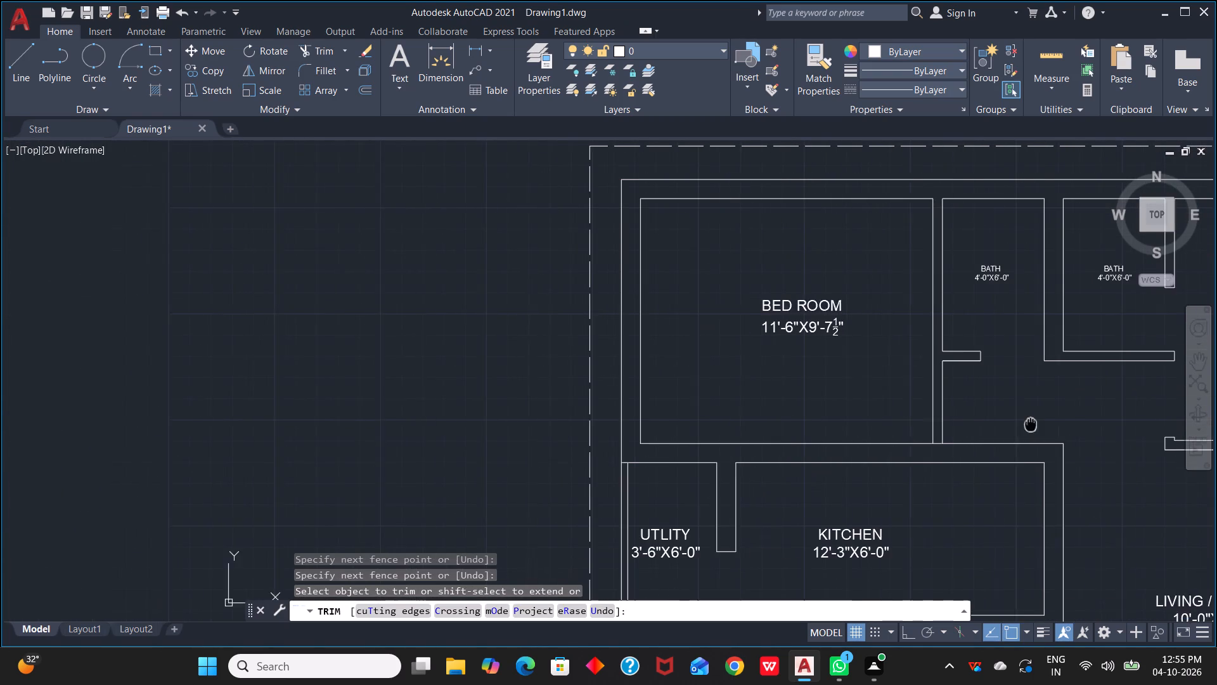
pyautogui.moveTo(1034, 423); pyautogui.dragTo(1038, 423, button='middle')
pyautogui.scroll(1, 1009, 408)
pyautogui.press('Escape')
pyautogui.press('Escape')
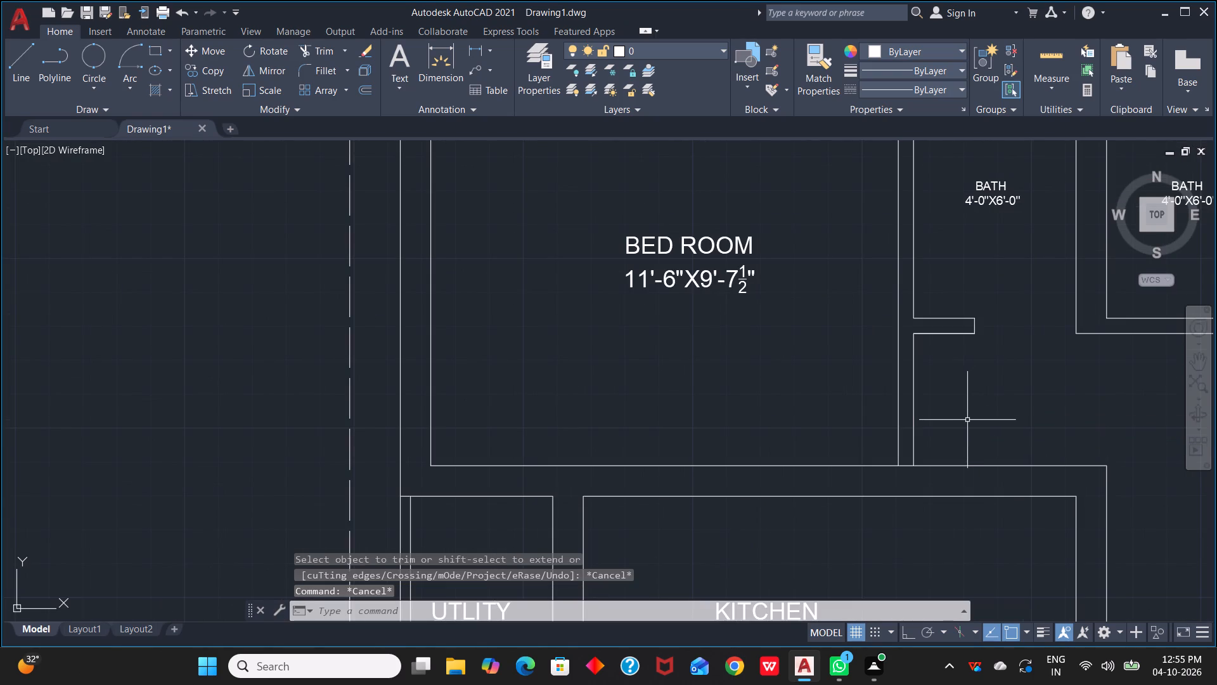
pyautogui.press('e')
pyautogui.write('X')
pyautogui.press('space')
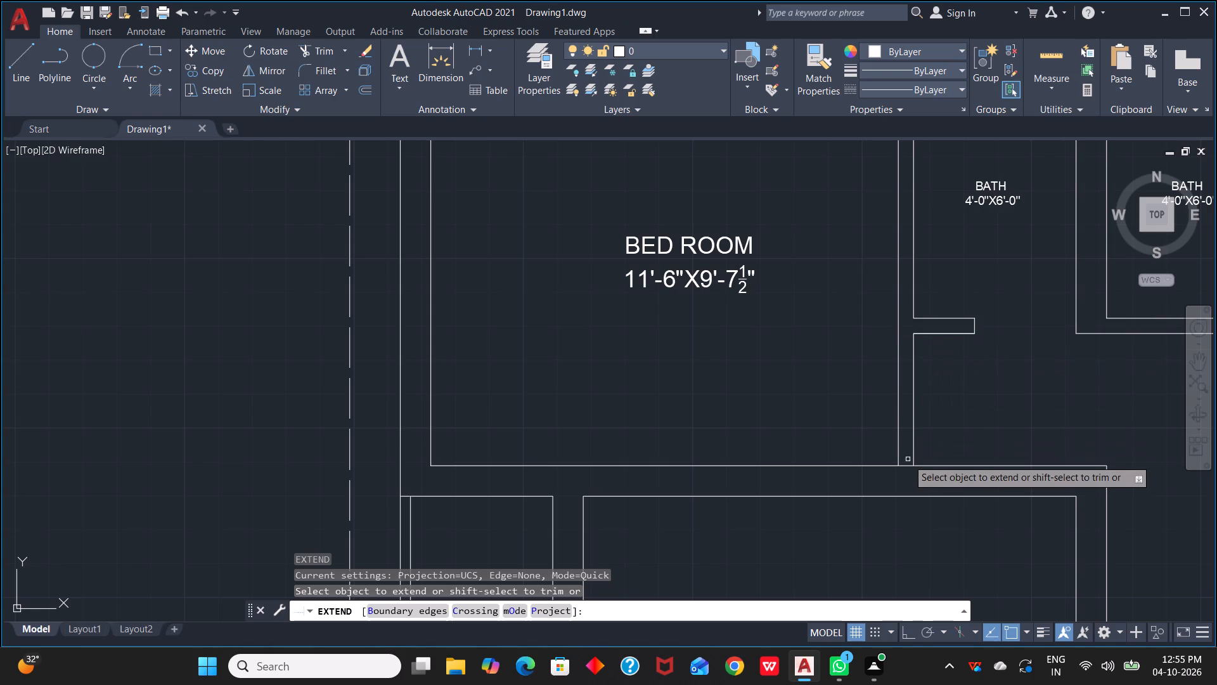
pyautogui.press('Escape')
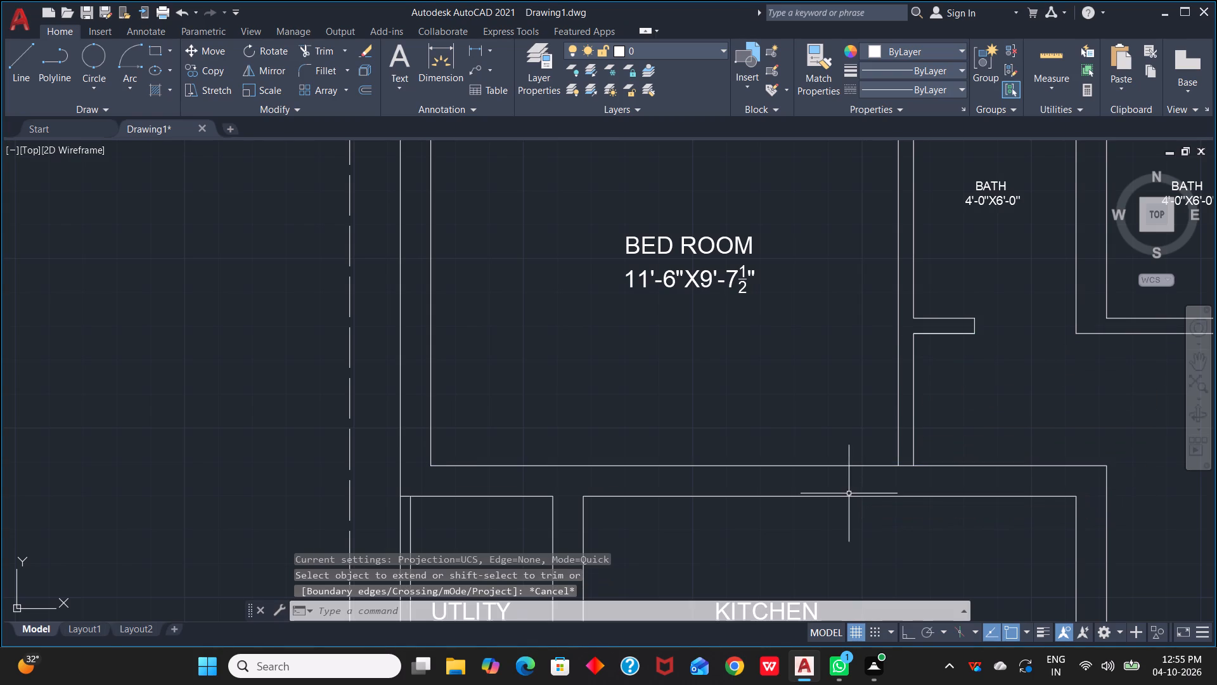
# Offset the inner south wall face of the 11'-6"X9'-7½" bedroom 3' to the north.
pyautogui.press('o')
pyautogui.press('space')
pyautogui.press('space')
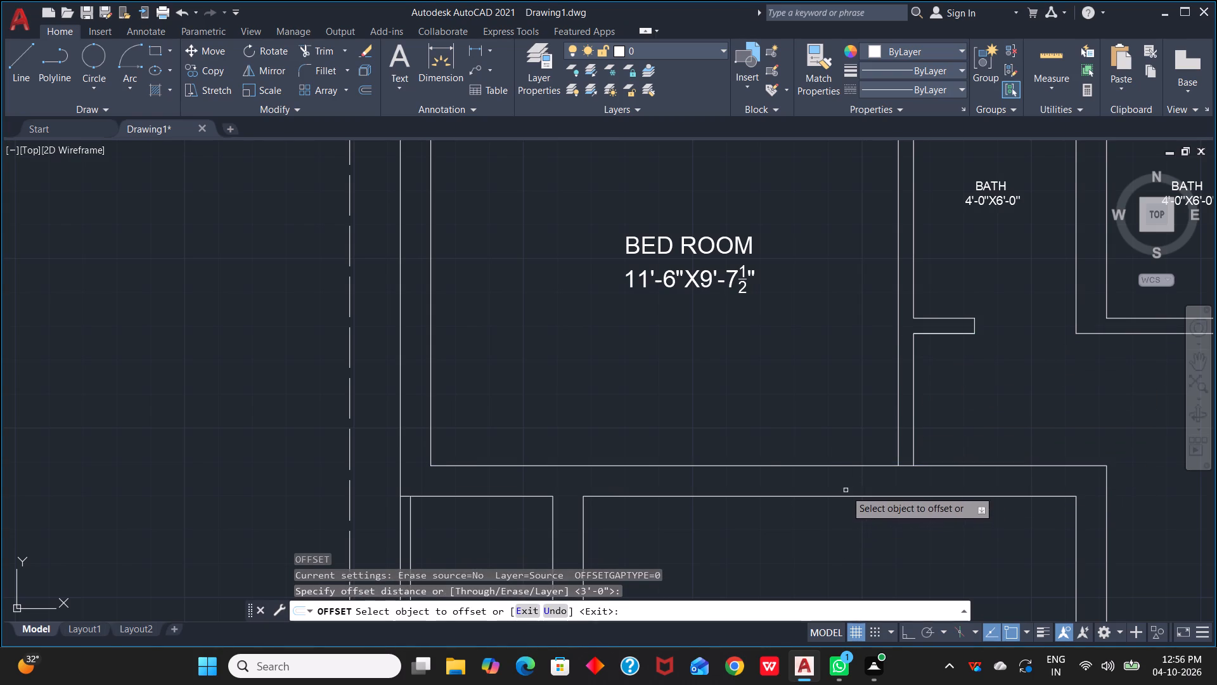
pyautogui.click(887, 466)
pyautogui.click(887, 419)
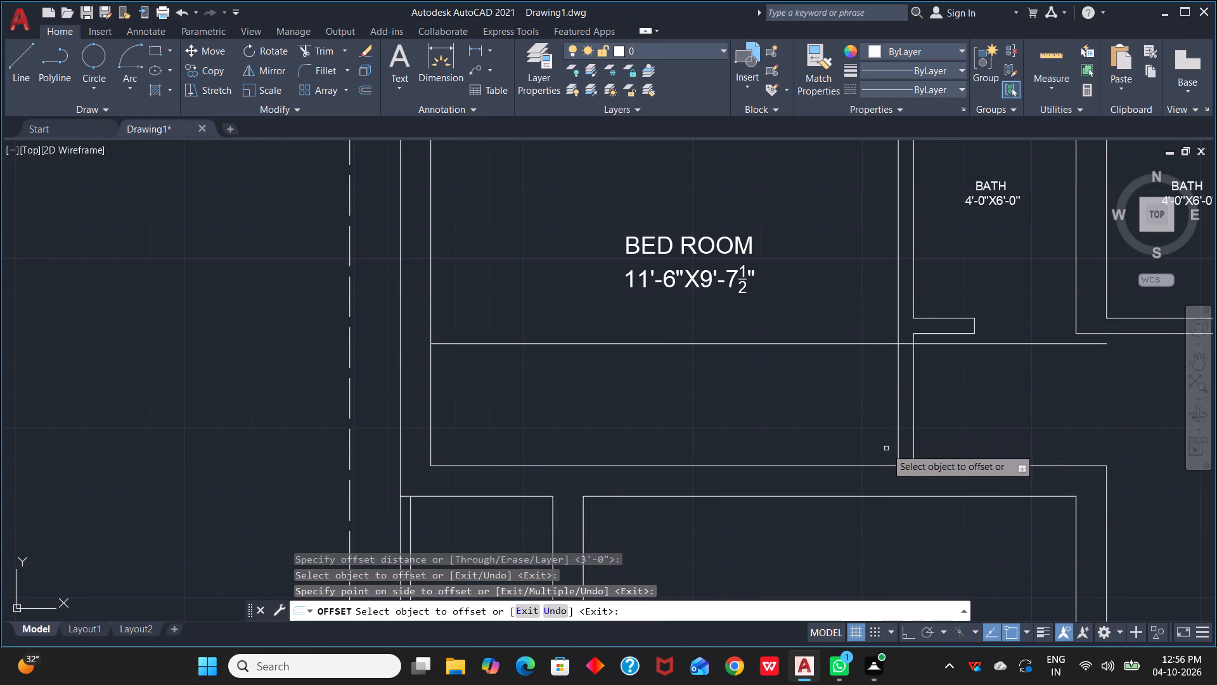
pyautogui.press('e')
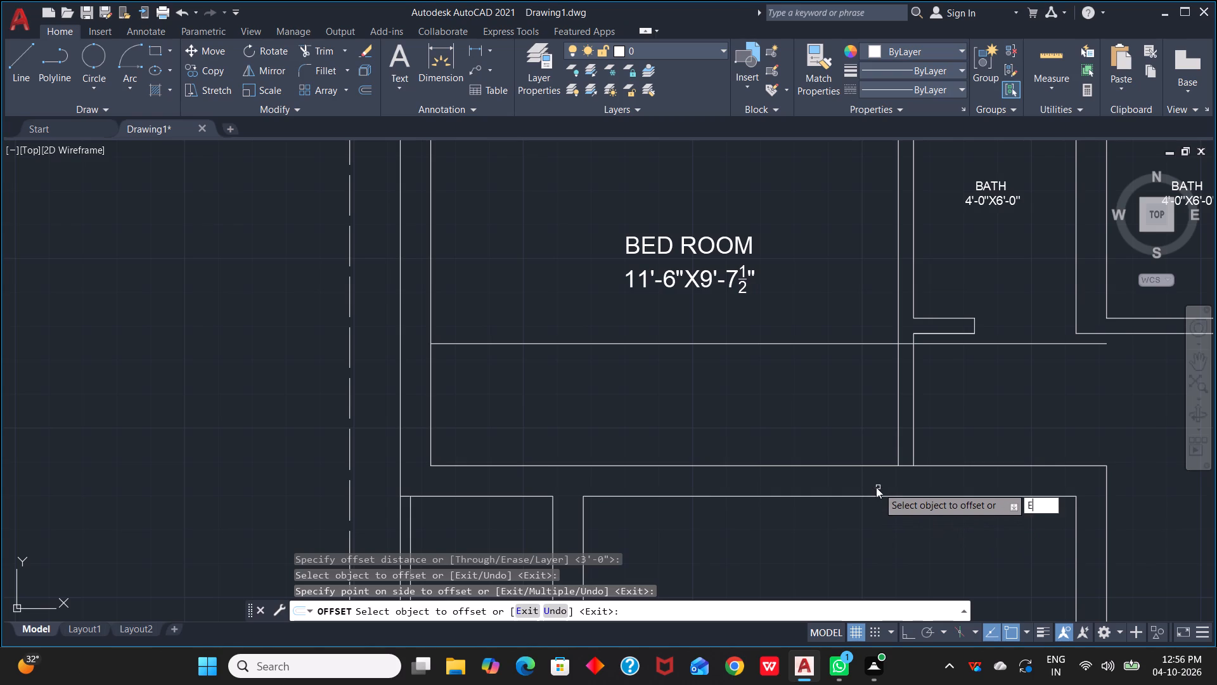
pyautogui.press('x')
pyautogui.press('Escape')
pyautogui.press('Escape')
# Trim both faces of the 11'-6"X9'-7½" bedroom's east wall south of the offset line, and trim that line on both sides of the wall.
pyautogui.write('TR')
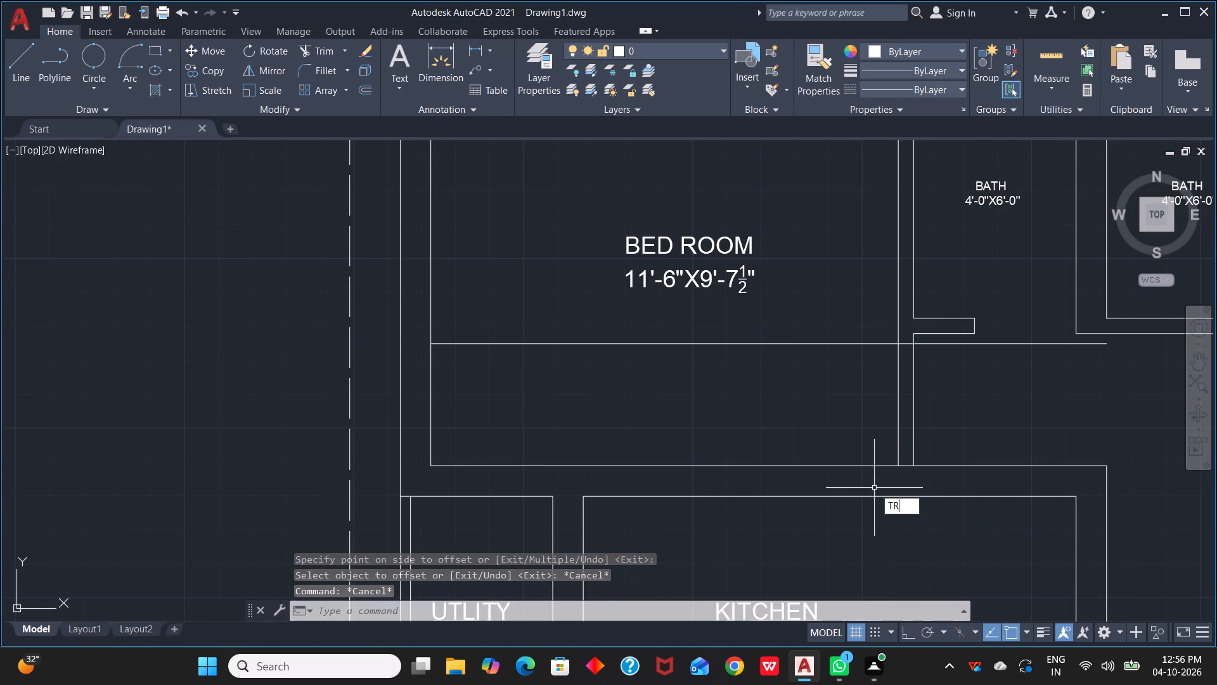
pyautogui.press('space')
pyautogui.moveTo(866, 403); pyautogui.dragTo(898, 403)
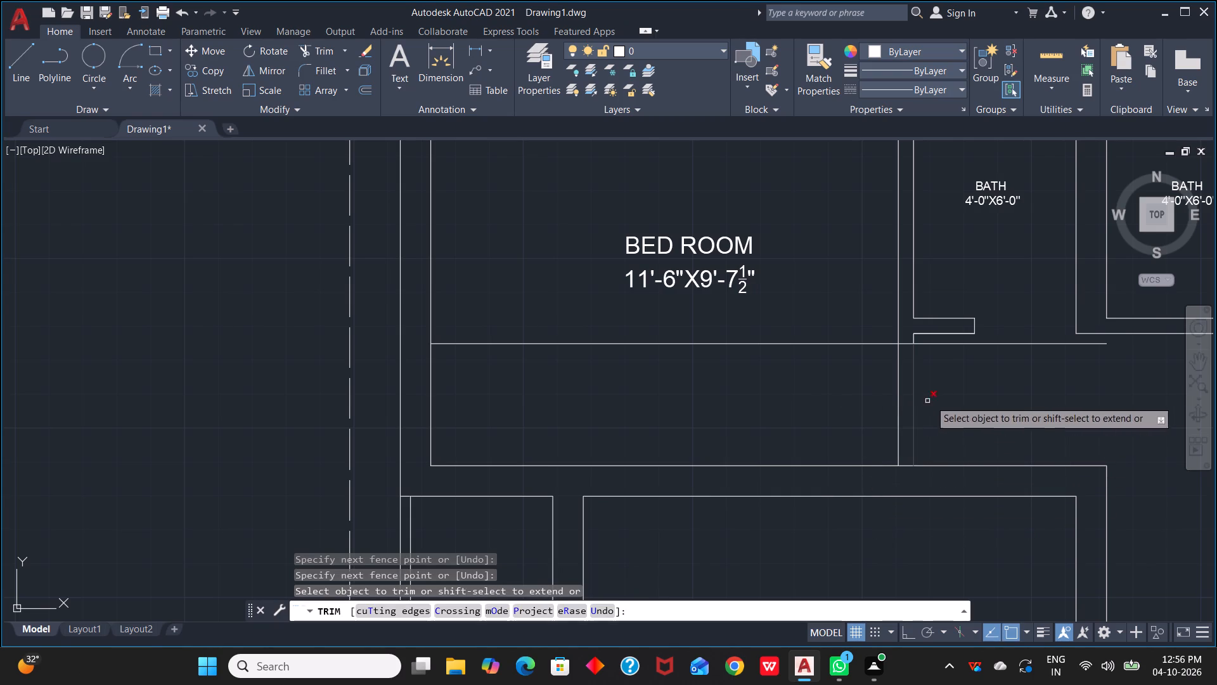
pyautogui.moveTo(950, 396); pyautogui.dragTo(875, 416)
pyautogui.click(868, 344)
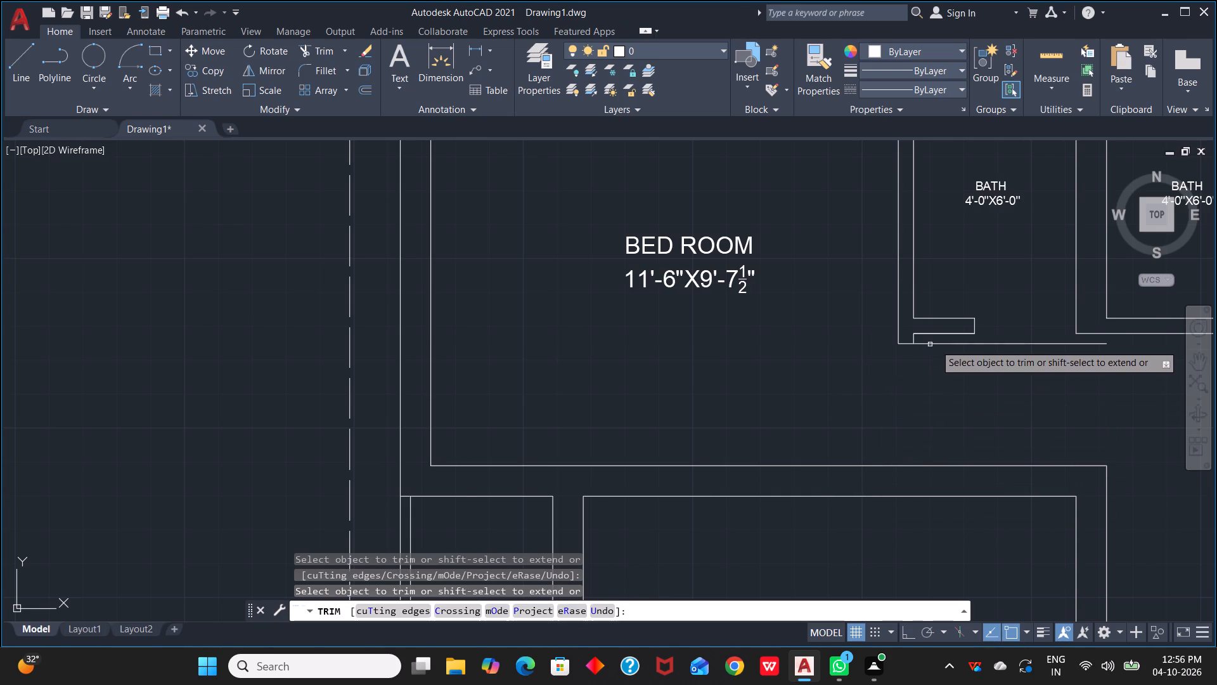
pyautogui.click(999, 343)
# Extend the inner west wall face of the 7'-6"X7'-0" kitchen north to the outer face of its north wall.
pyautogui.scroll(-2, 906, 436)
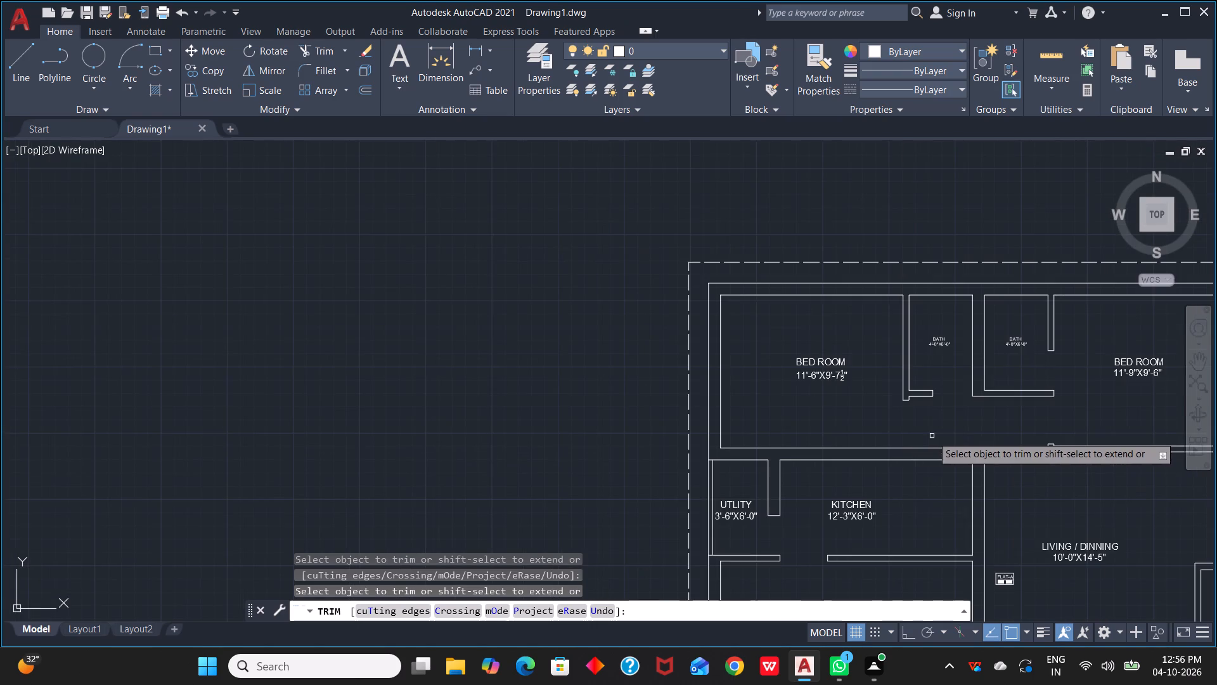
pyautogui.moveTo(992, 436); pyautogui.dragTo(863, 454, button='middle')
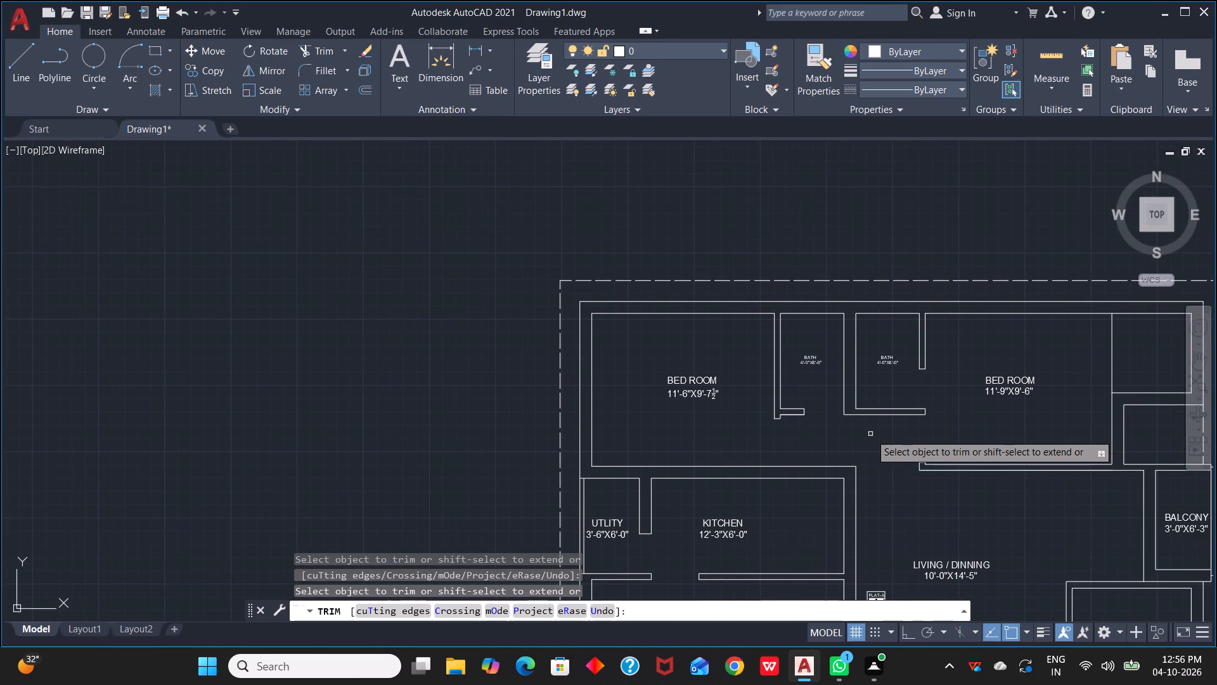
pyautogui.scroll(-1, 780, 443)
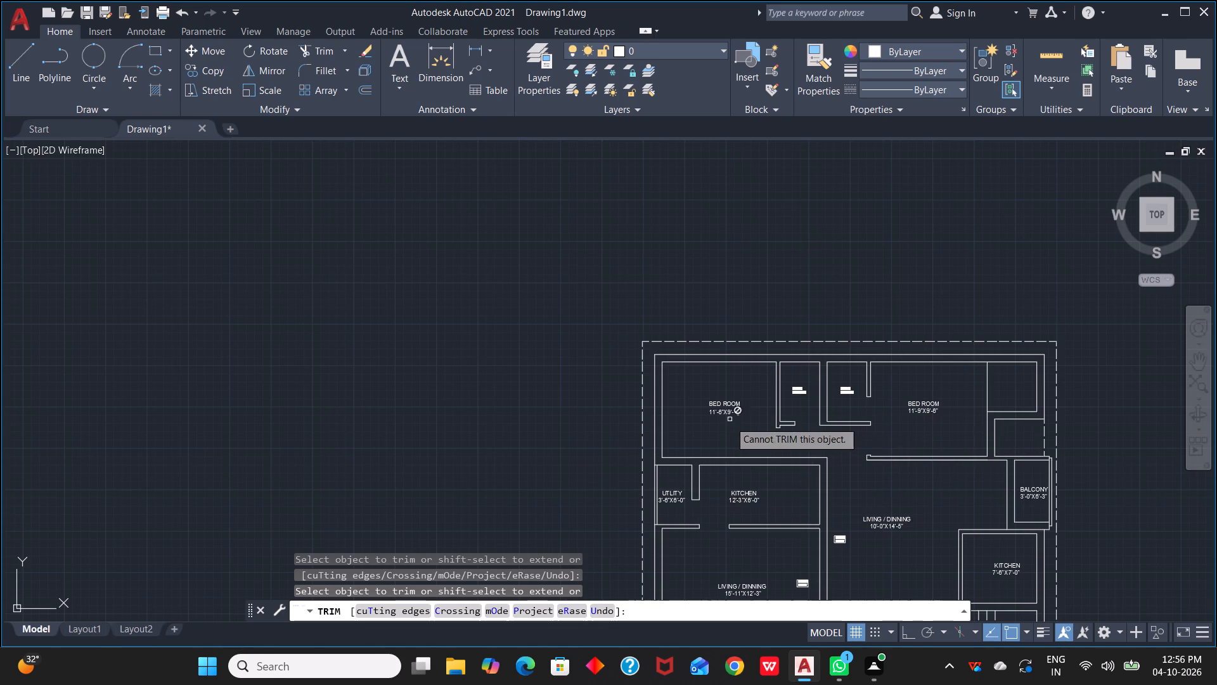
pyautogui.moveTo(873, 497); pyautogui.dragTo(698, 443, button='middle')
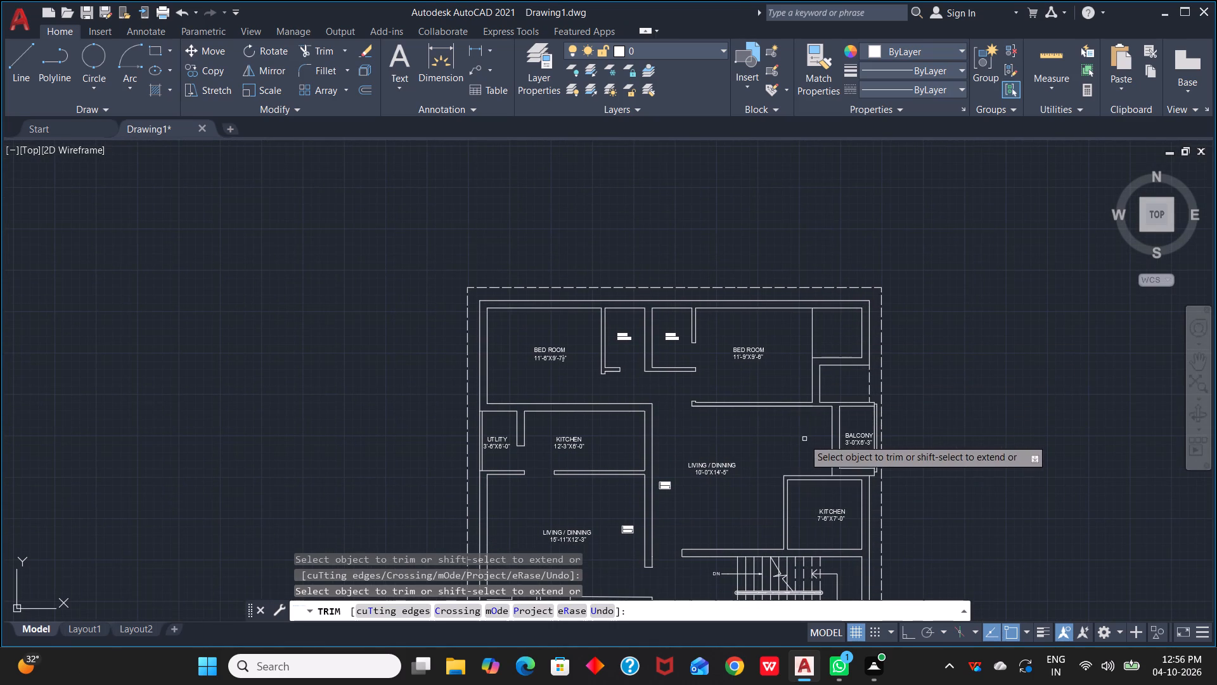
pyautogui.moveTo(791, 436); pyautogui.dragTo(825, 327, button='middle')
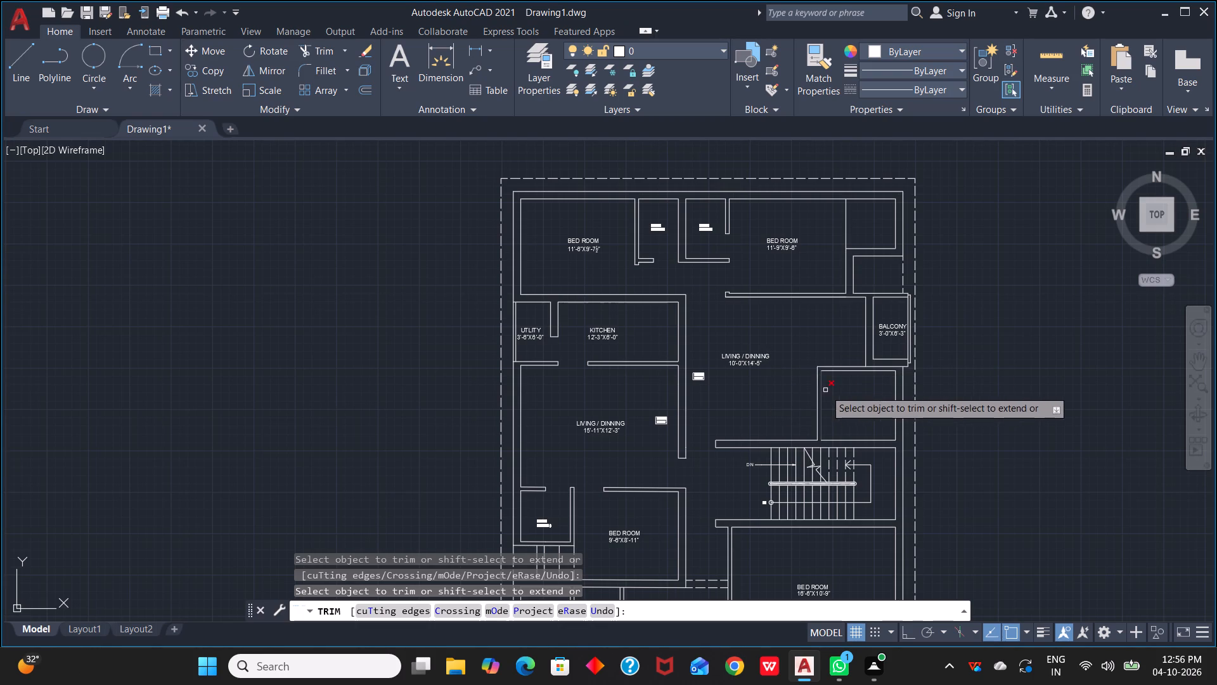
pyautogui.scroll(4, 825, 393)
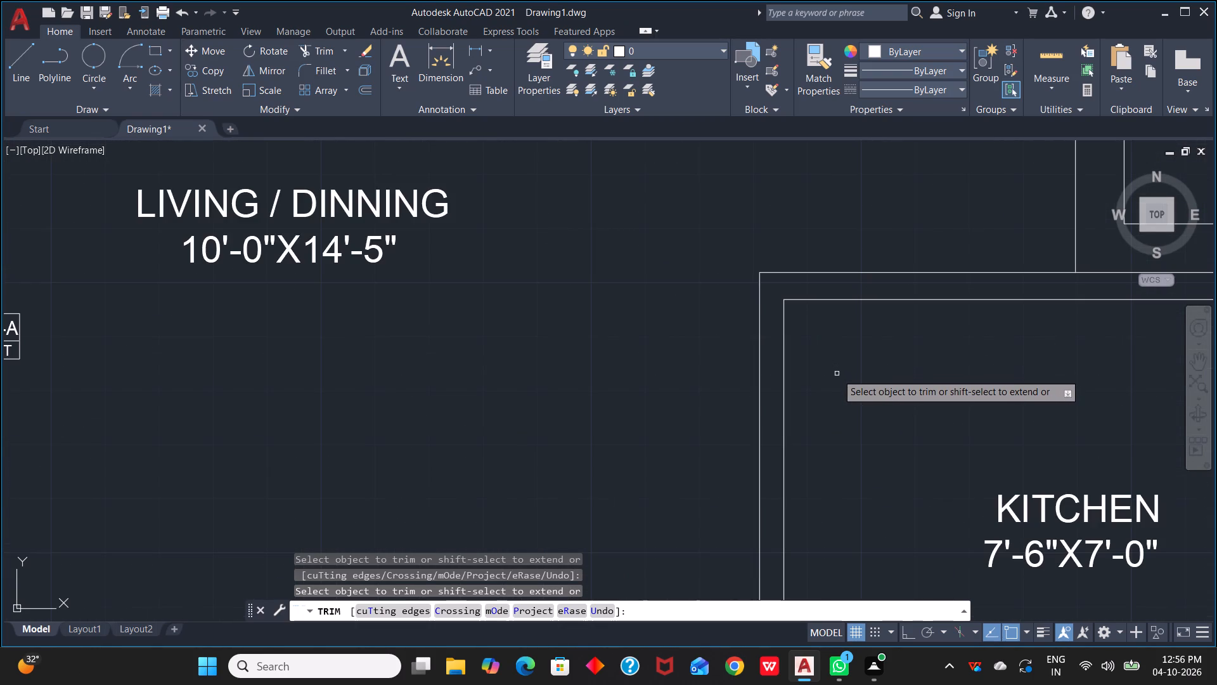
pyautogui.press('e')
pyautogui.press('x')
pyautogui.press('space')
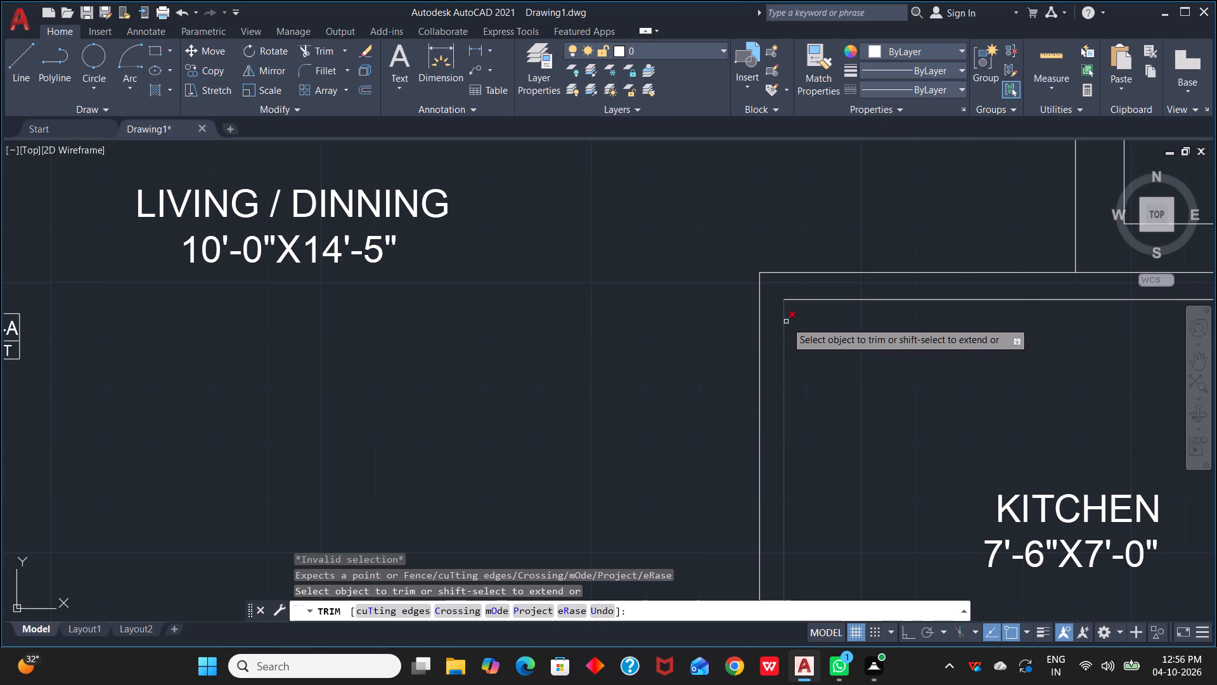
pyautogui.press('Escape')
pyautogui.press('Escape')
pyautogui.write('EX')
pyautogui.press('space')
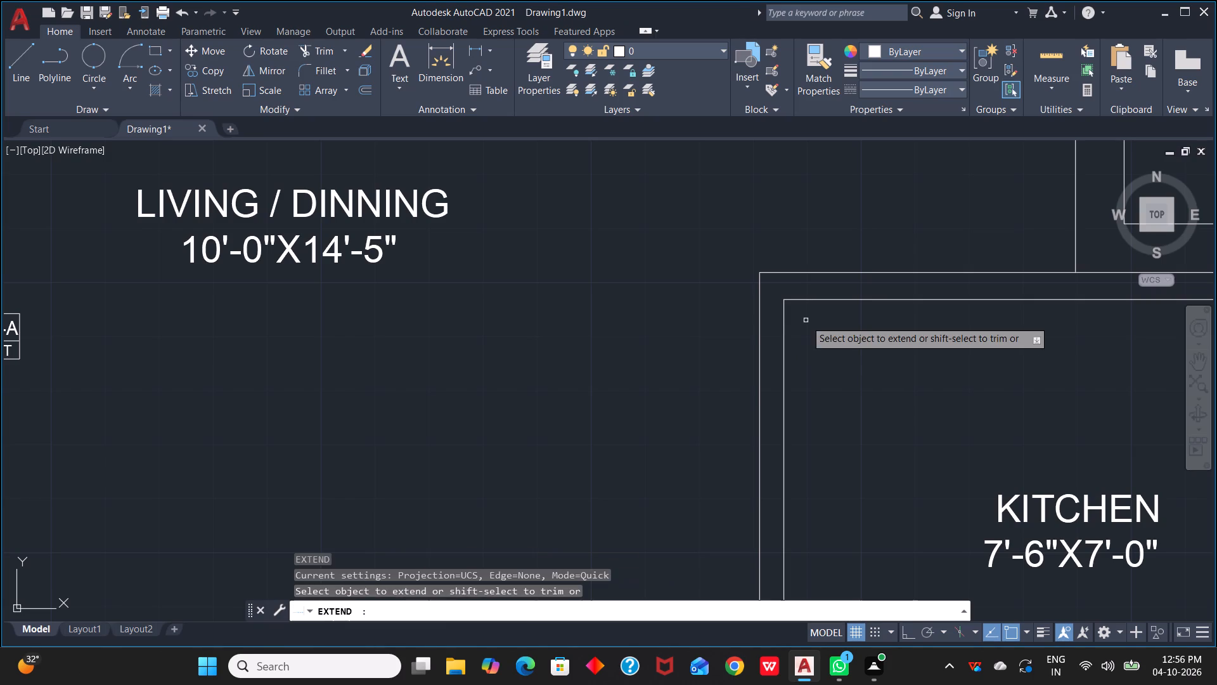
pyautogui.click(786, 319)
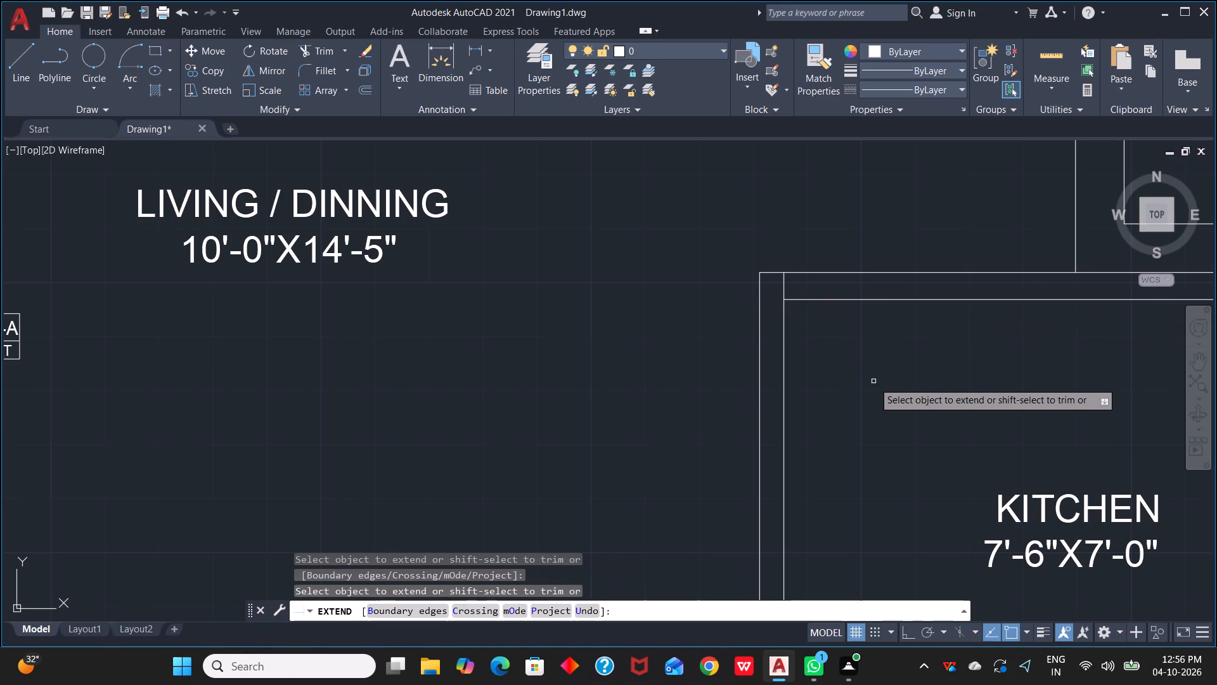
# Offset the extended inner west wall face of the 7'-6"X7'-0" kitchen 3' to the east.
pyautogui.write('O')
pyautogui.press('space')
pyautogui.press('Escape')
pyautogui.press('Escape')
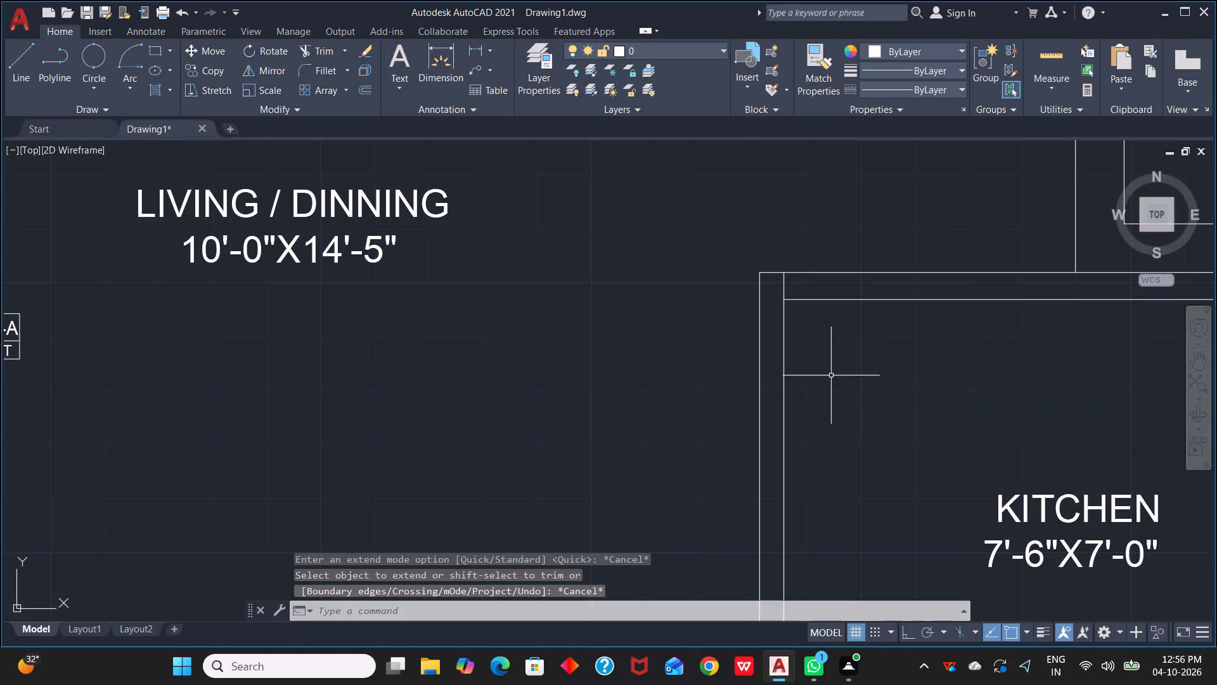
pyautogui.press('o')
pyautogui.press('space')
pyautogui.press('space')
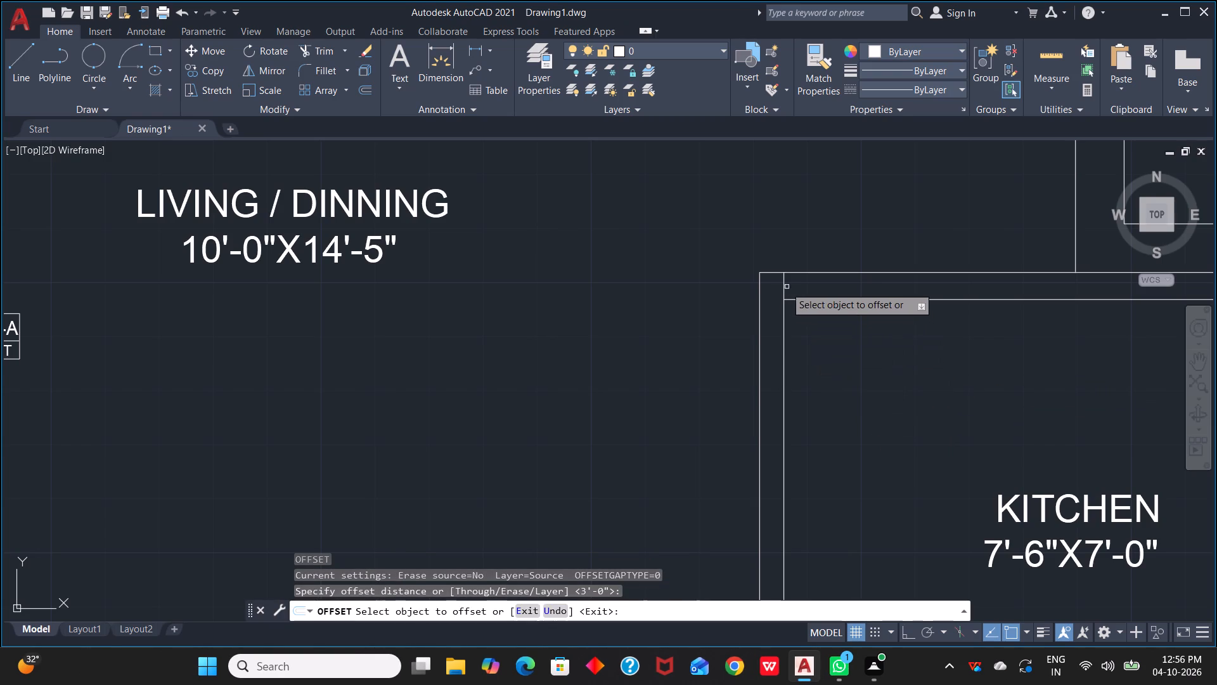
pyautogui.click(783, 318)
pyautogui.click(906, 318)
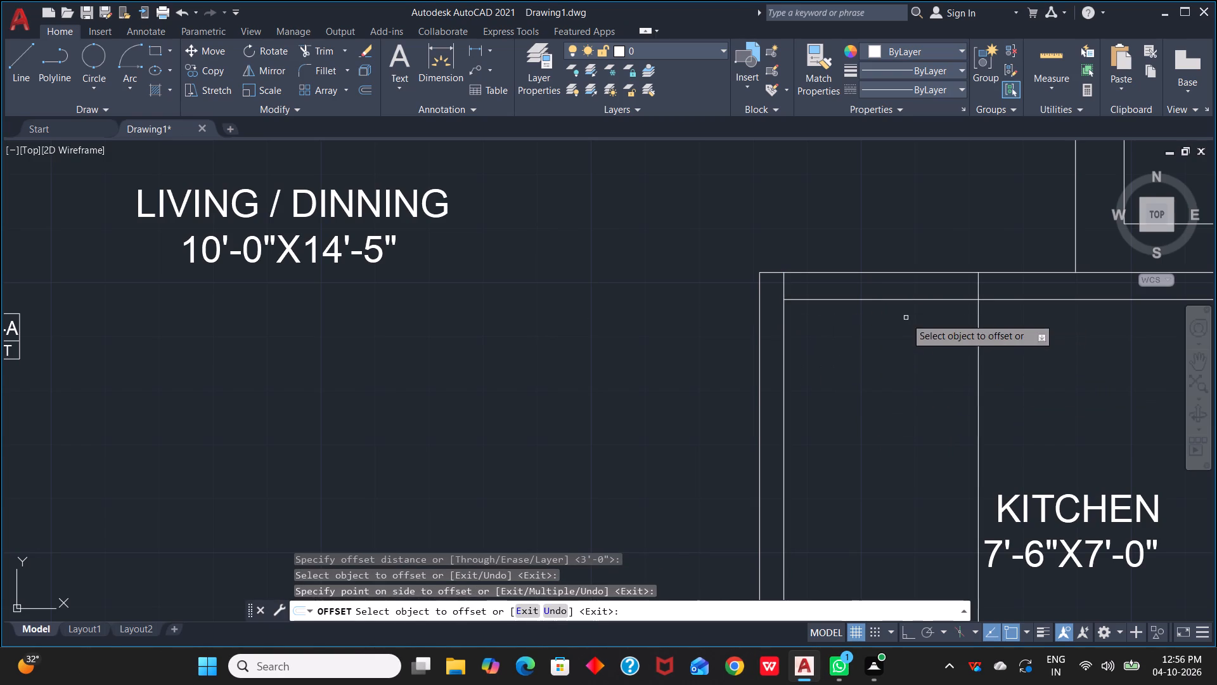
# Trim both faces of the 7'-6"X7'-0" kitchen's north wall between the two lines, and trim the offset line south of the wall.
pyautogui.press('t')
pyautogui.write('R')
pyautogui.press('space')
pyautogui.moveTo(874, 228); pyautogui.dragTo(873, 329)
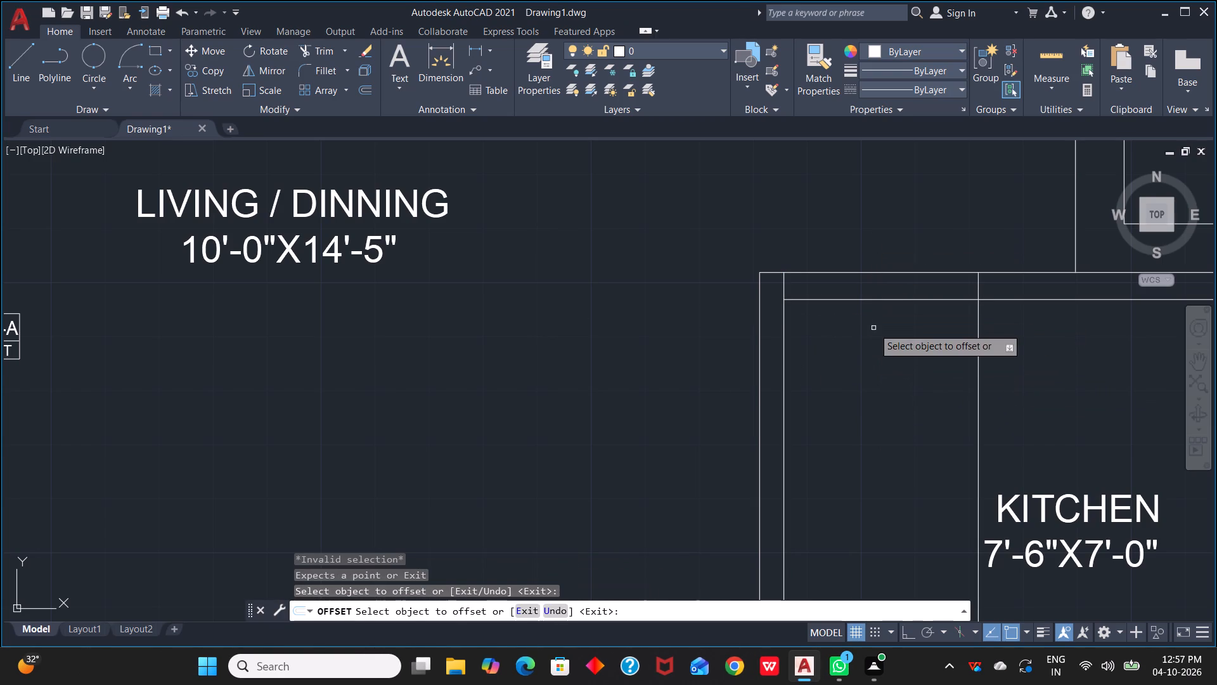
pyautogui.moveTo(873, 329); pyautogui.dragTo(873, 329)
pyautogui.press('Escape')
pyautogui.press('Escape')
pyautogui.press('t')
pyautogui.write('R')
pyautogui.press('space')
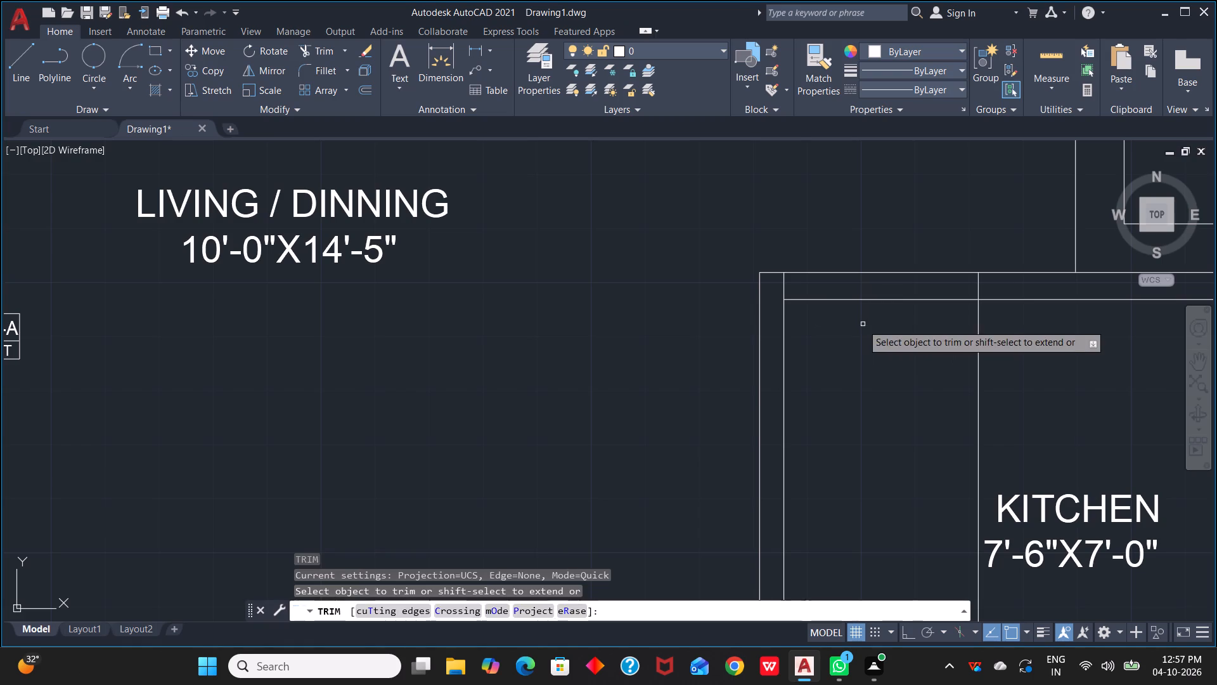
pyautogui.moveTo(871, 229); pyautogui.dragTo(880, 350)
pyautogui.moveTo(954, 360); pyautogui.dragTo(988, 355)
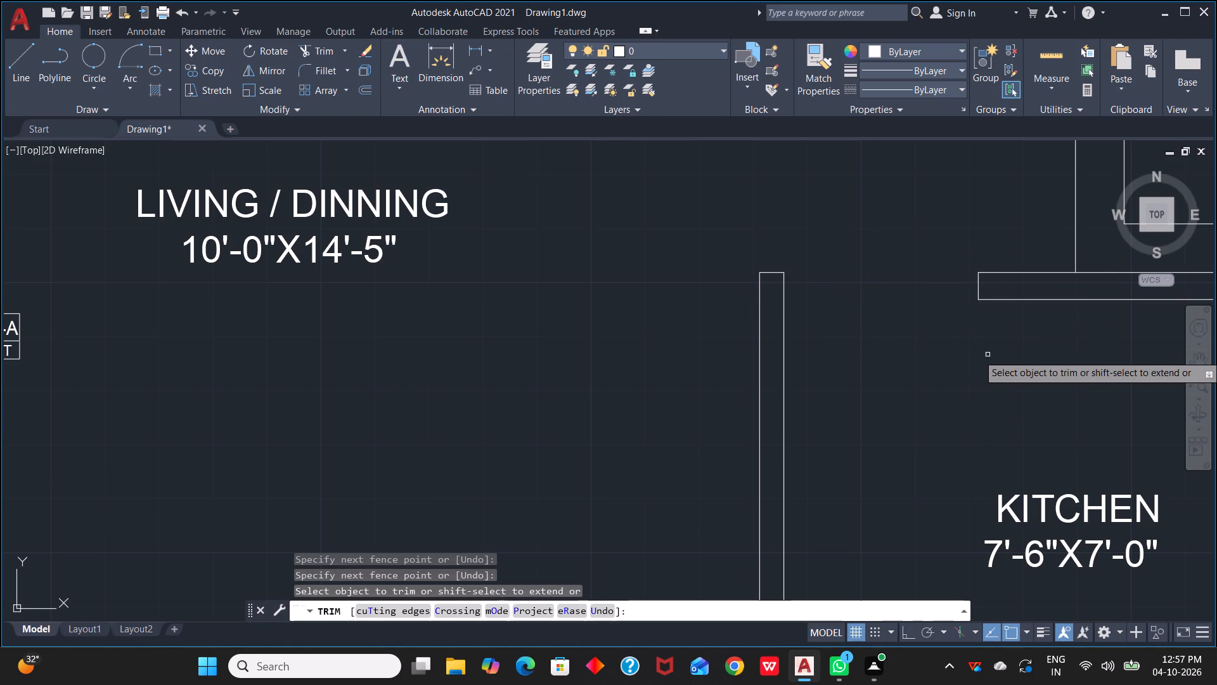
# Draw a 3' horizontal line across the 7'-6"X7'-0" kitchen opening along the outer face of the north wall, with ortho on.
pyautogui.scroll(-2, 986, 360)
pyautogui.scroll(2, 939, 355)
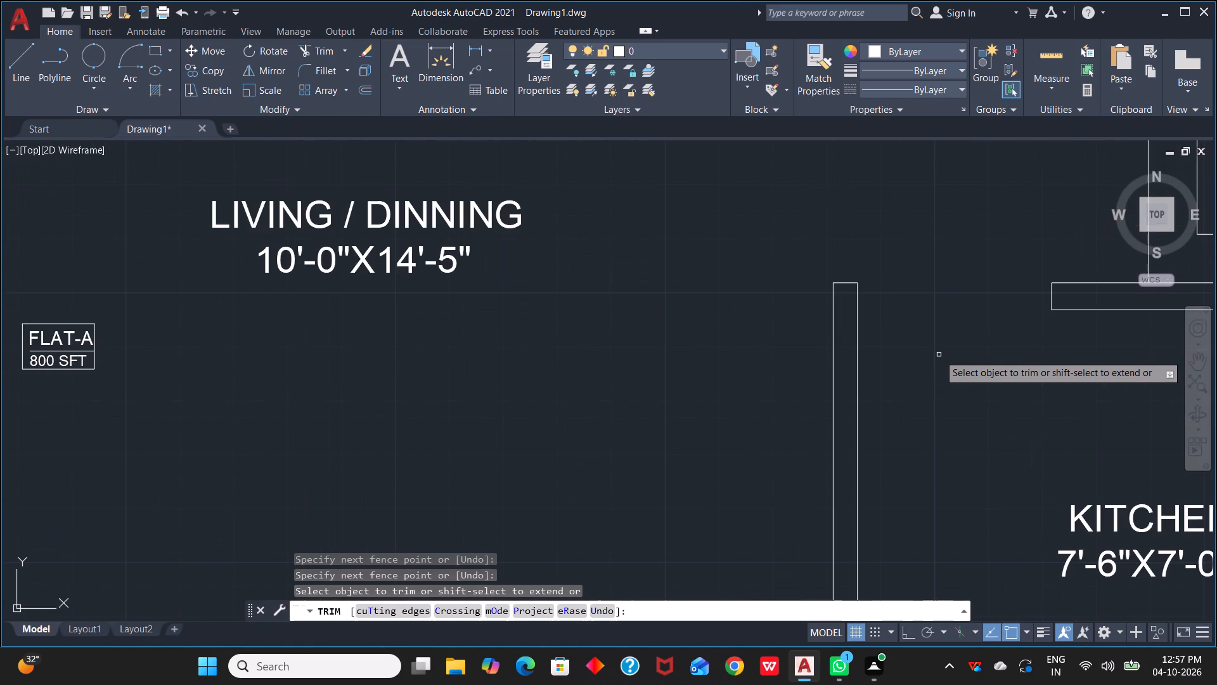
pyautogui.write('L')
pyautogui.press('space')
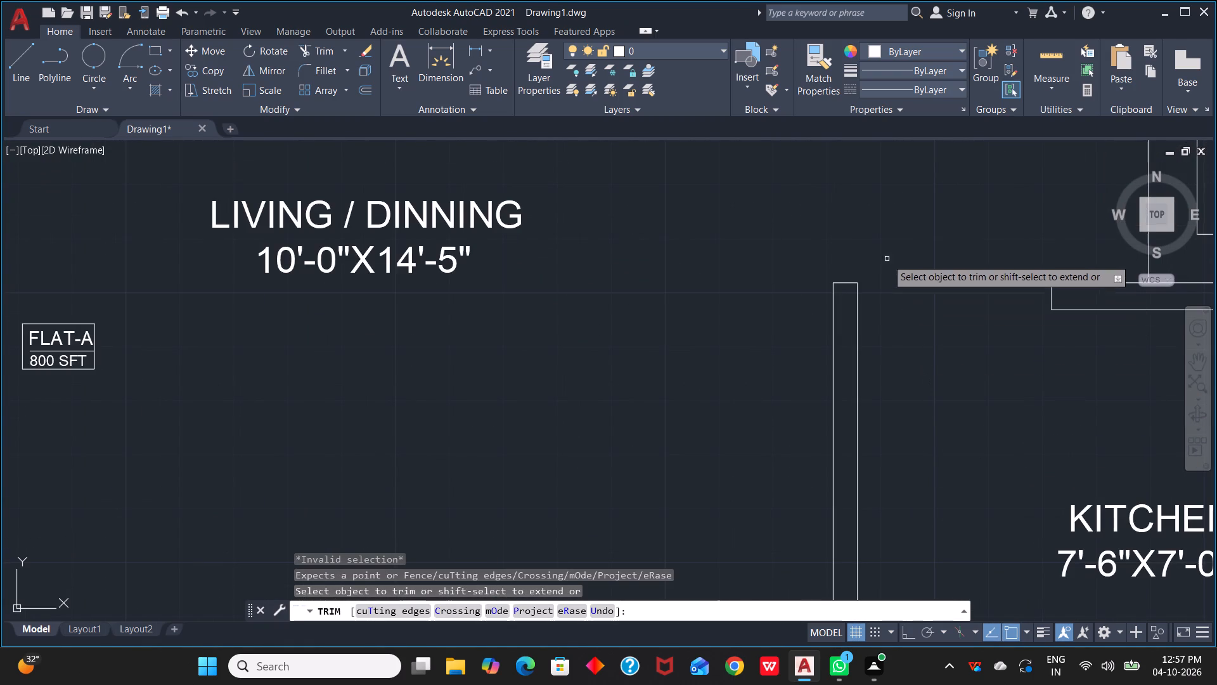
pyautogui.scroll(3, 893, 282)
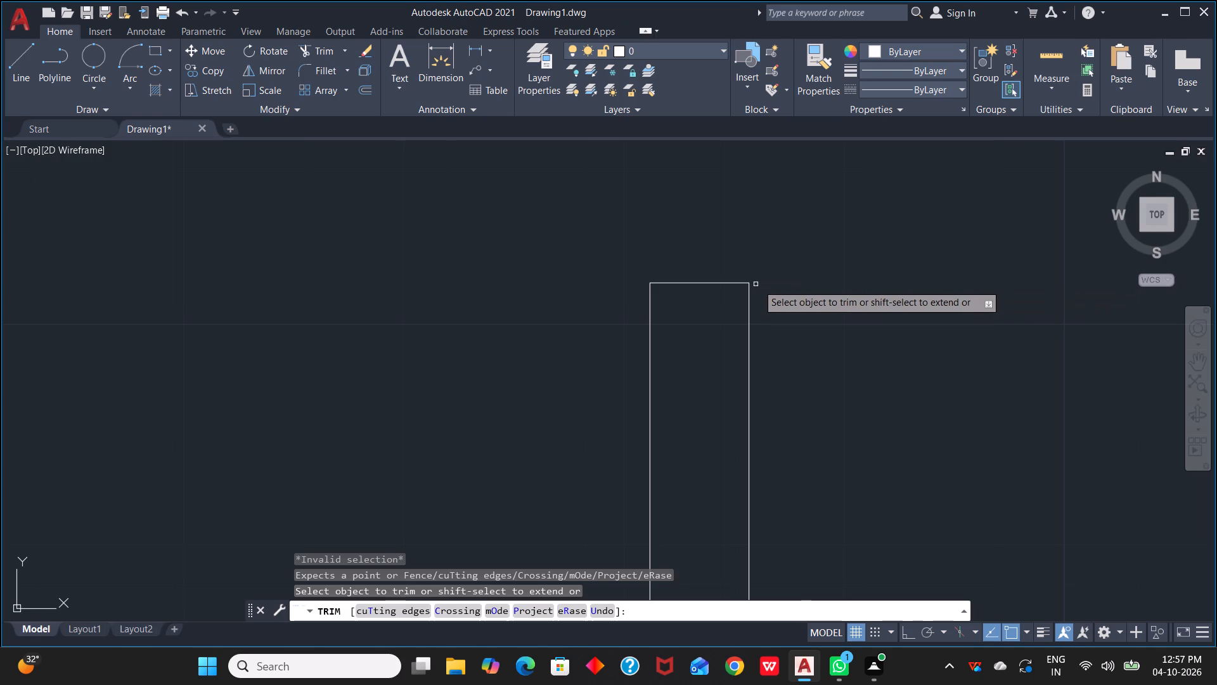
pyautogui.press('Escape')
pyautogui.press('Escape')
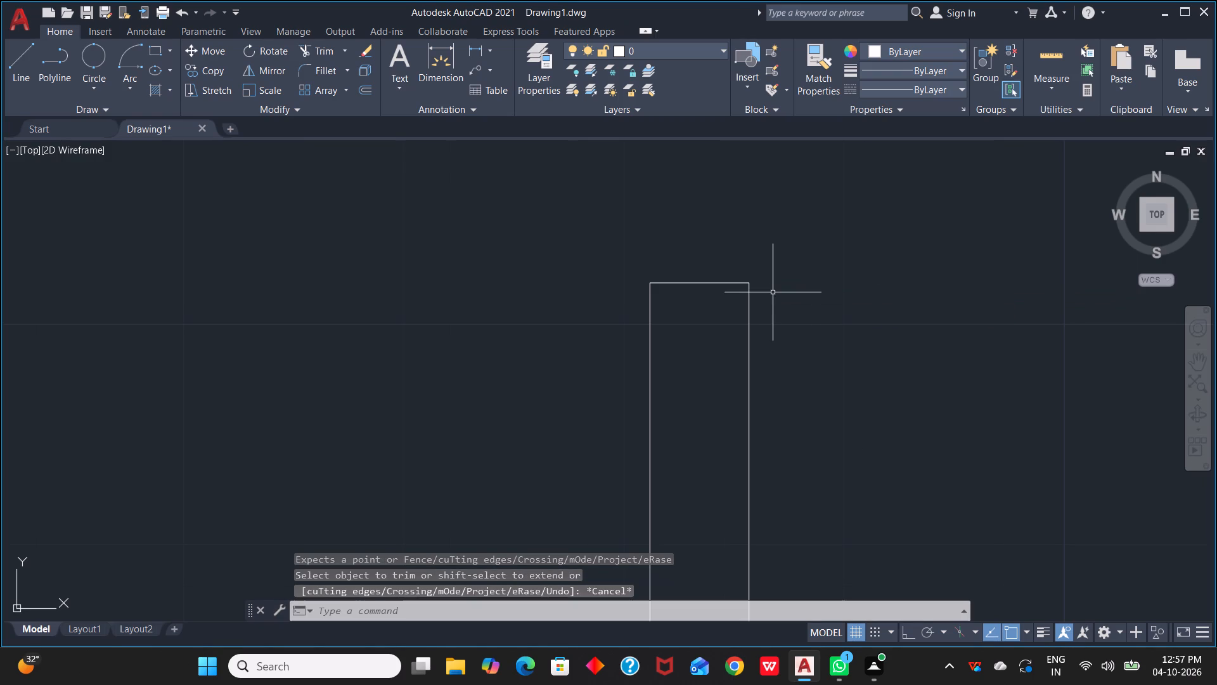
pyautogui.write('L')
pyautogui.press('space')
pyautogui.click(756, 290)
pyautogui.scroll(-1, 931, 289)
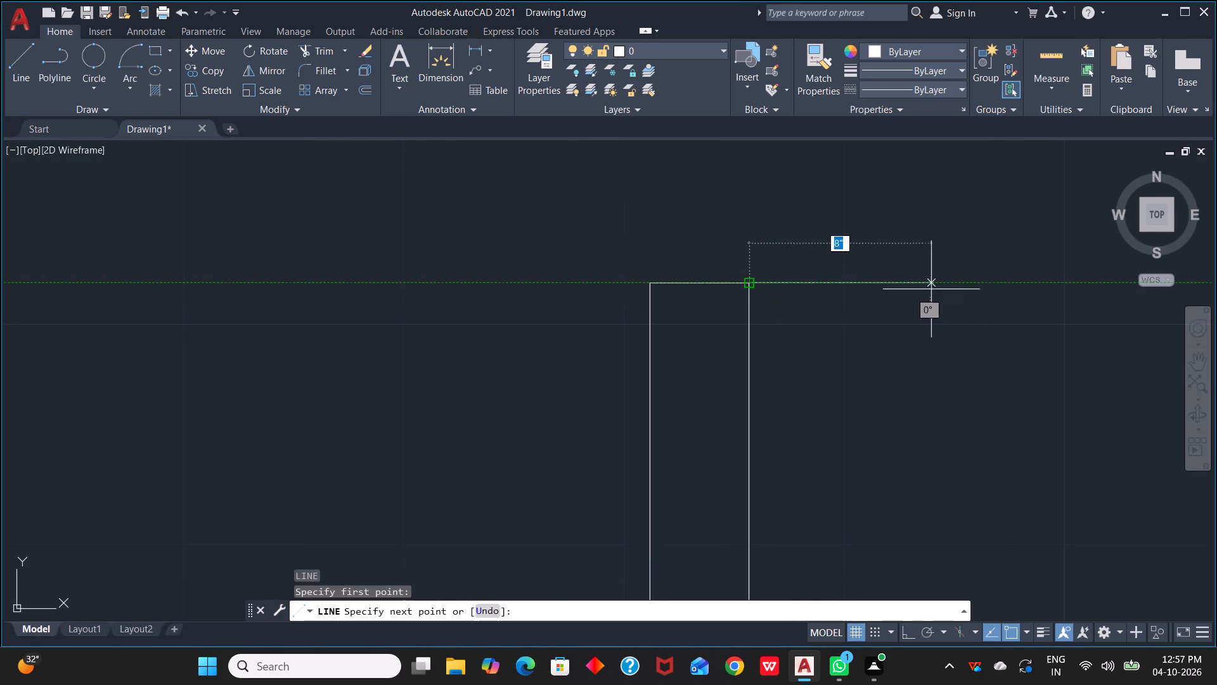
pyautogui.scroll(-1, 931, 289)
pyautogui.moveTo(1140, 306); pyautogui.dragTo(908, 371, button='middle')
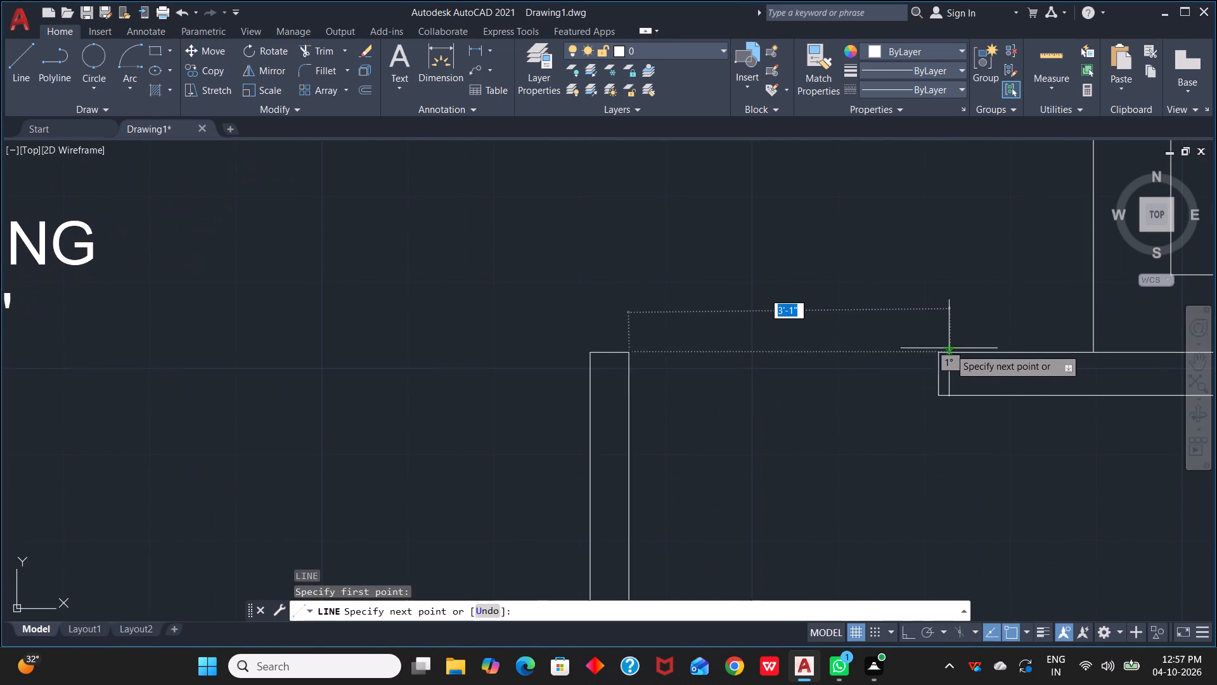
pyautogui.press('F8')
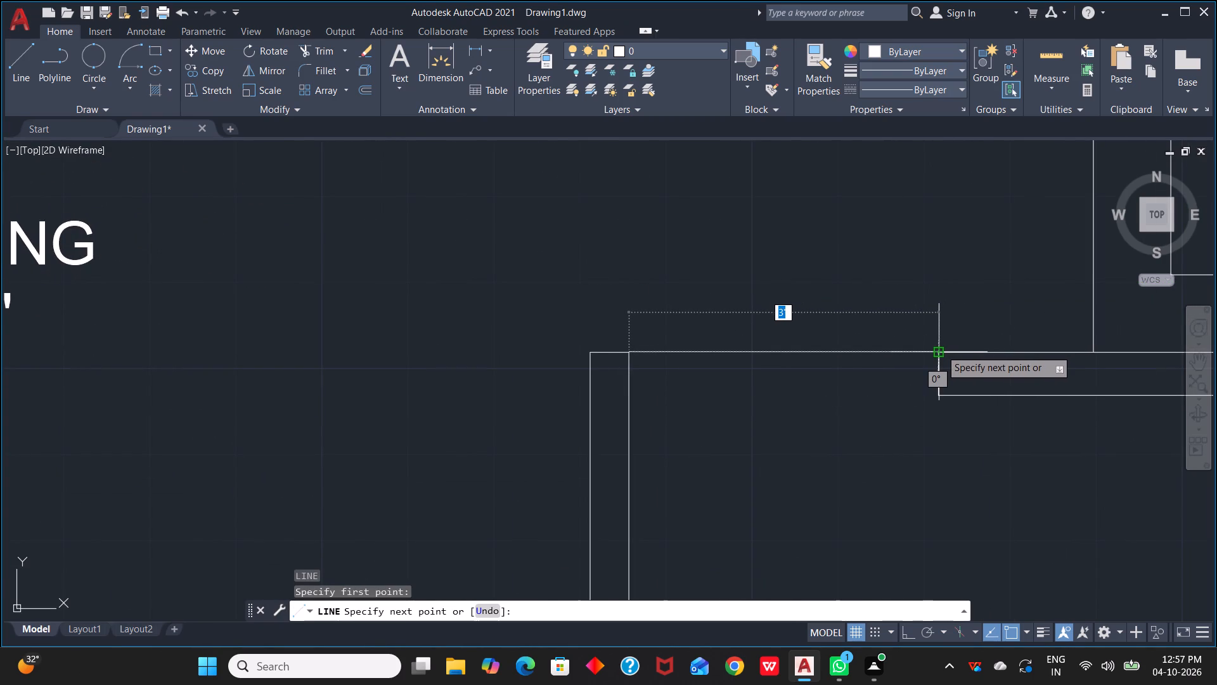
pyautogui.scroll(3, 941, 349)
pyautogui.click(938, 350)
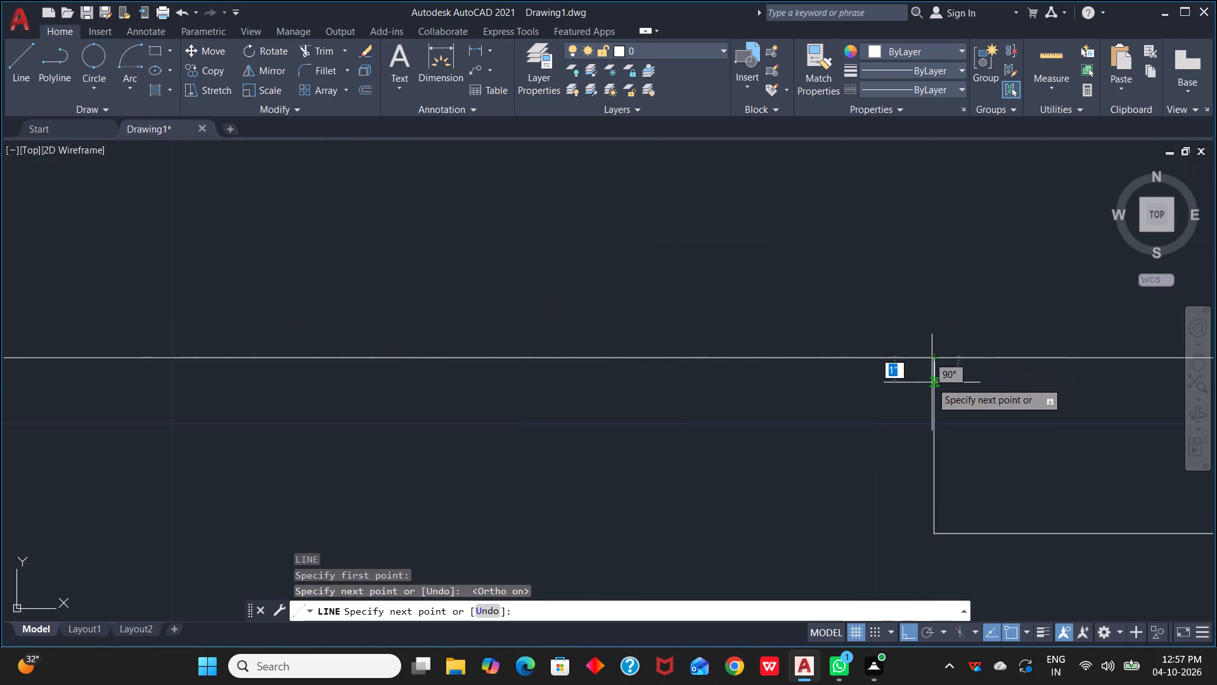
pyautogui.press('Escape')
# Draw a horizontal line across the 7'-6"X7'-0" kitchen opening along the inner face of the north wall.
pyautogui.press('l')
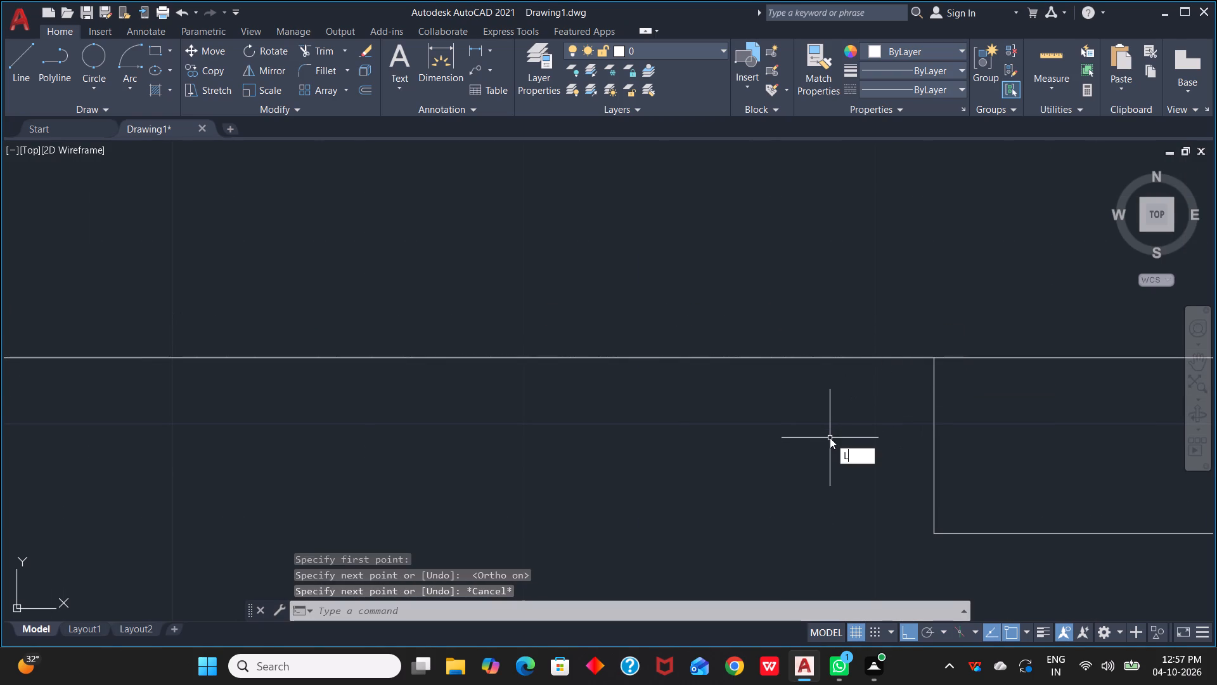
pyautogui.press('space')
pyautogui.scroll(-2, 759, 457)
pyautogui.moveTo(759, 470); pyautogui.dragTo(1026, 412, button='middle')
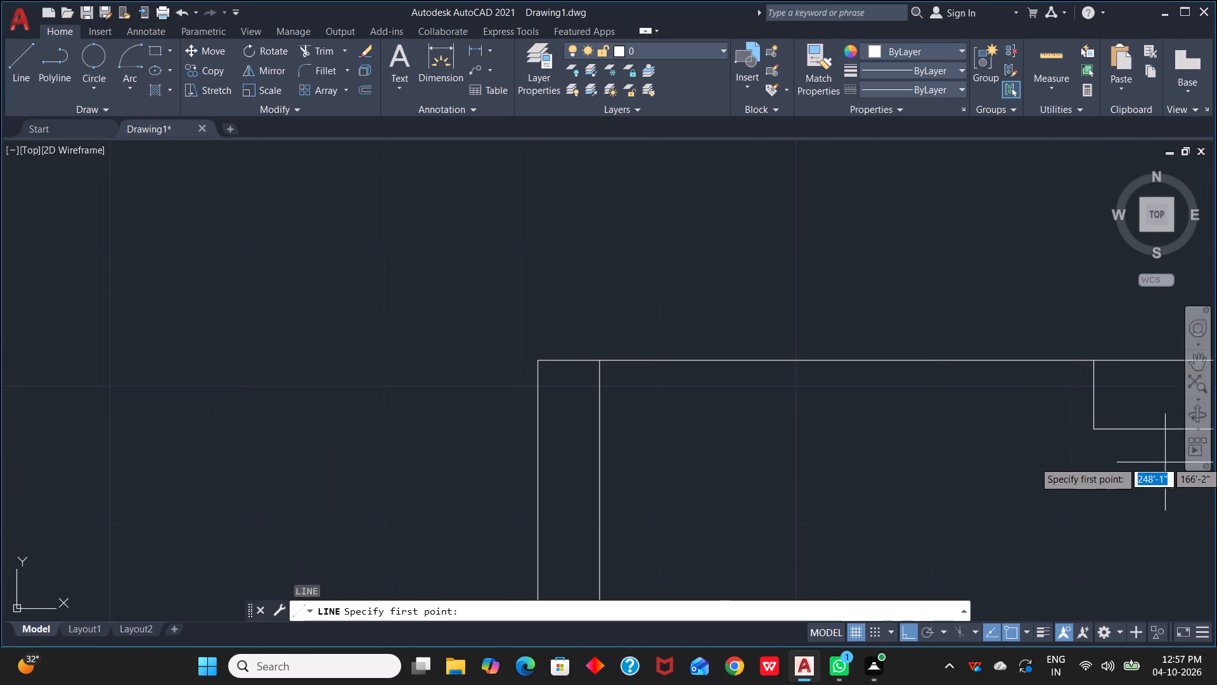
pyautogui.scroll(2, 1095, 428)
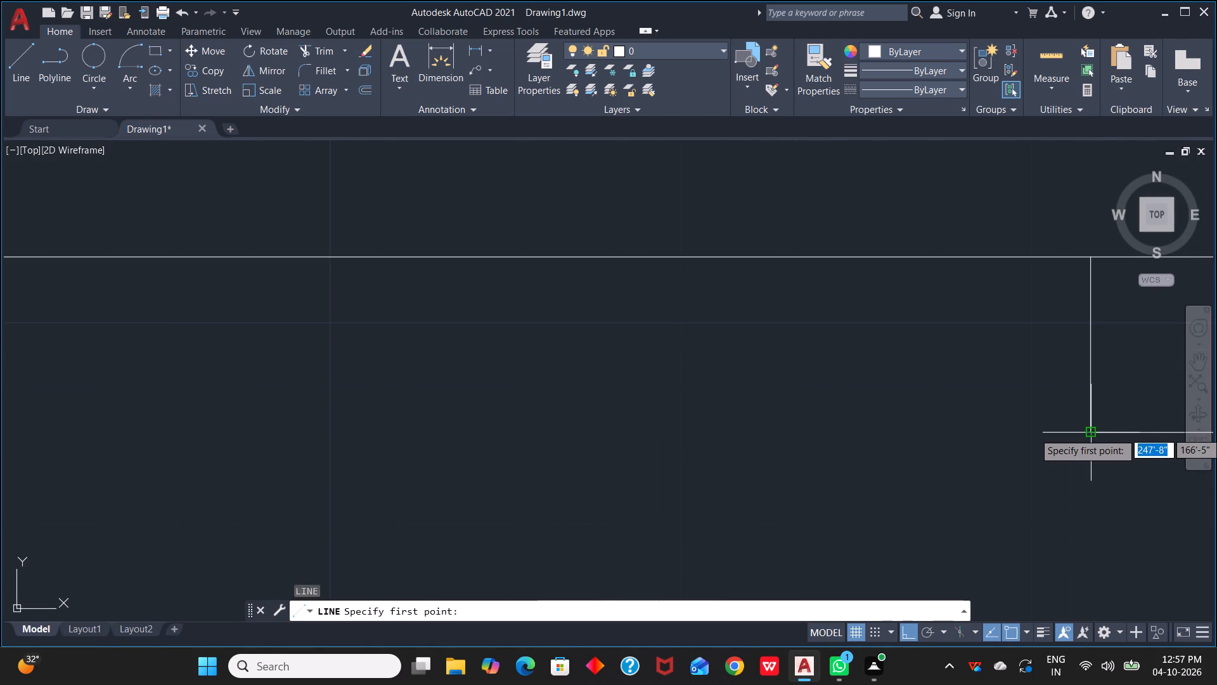
pyautogui.click(1091, 433)
pyautogui.scroll(-2, 595, 516)
pyautogui.moveTo(595, 516); pyautogui.dragTo(1119, 513, button='middle')
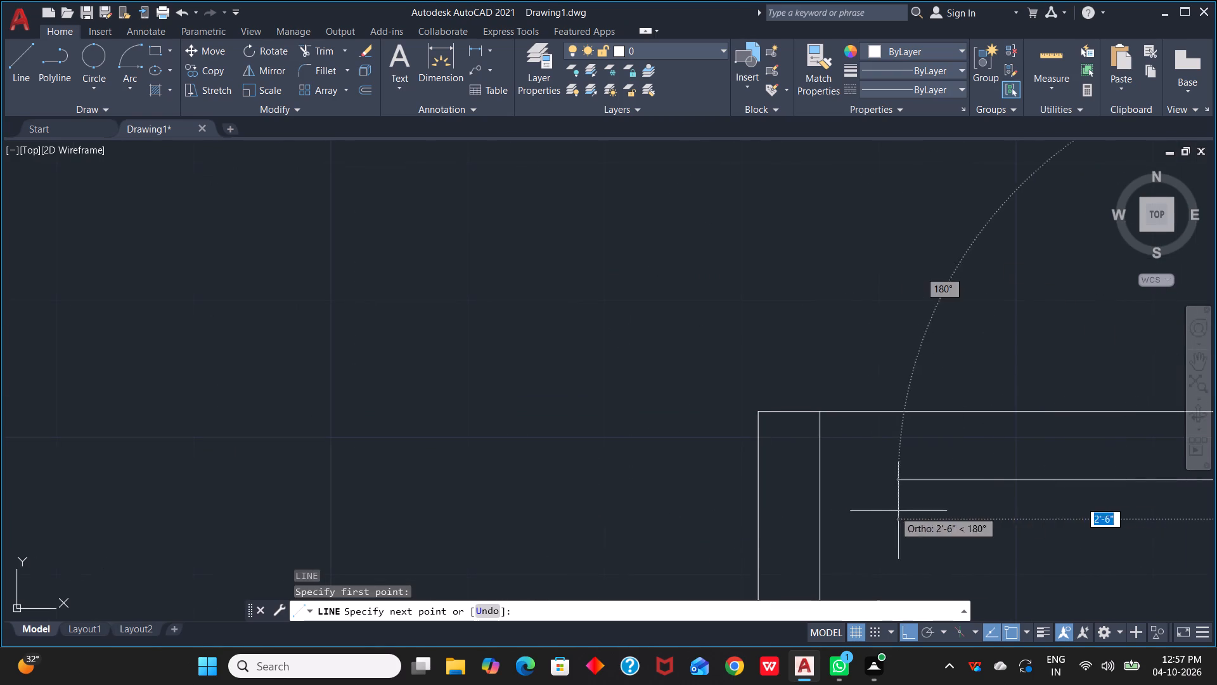
pyautogui.scroll(2, 825, 482)
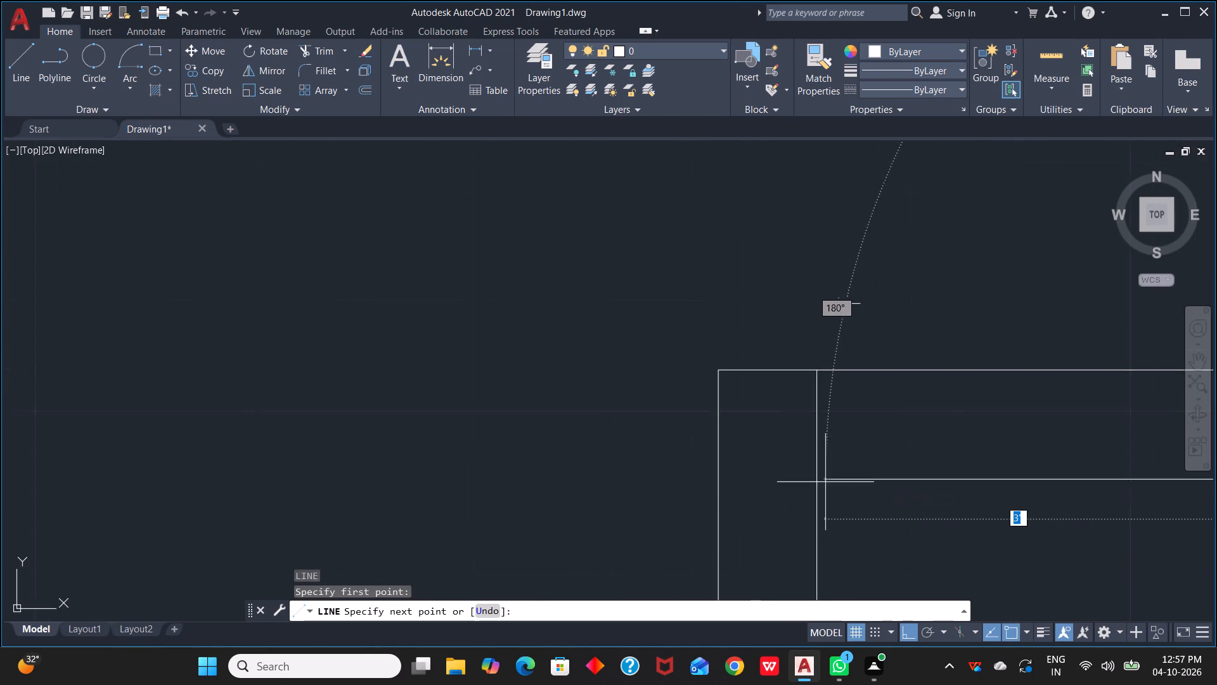
pyautogui.click(811, 479)
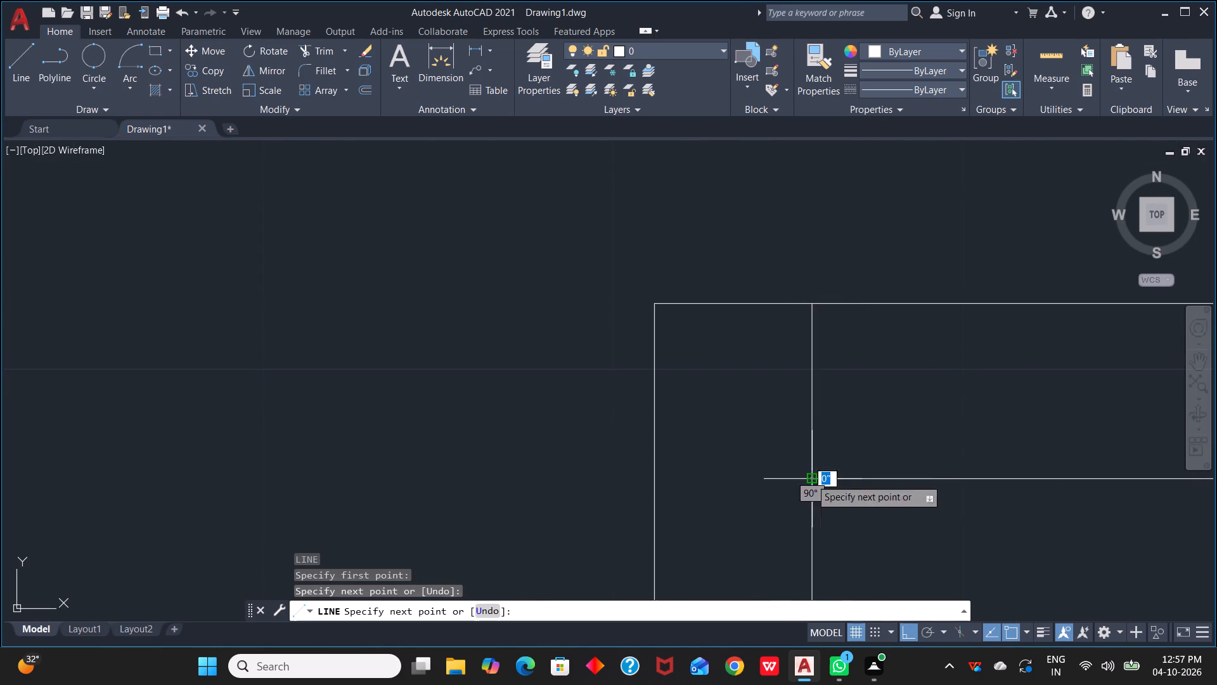
pyautogui.press('Escape')
# Match the dashed properties of the outer boundary line onto the two lines across the 7'-6"X7'-0" kitchen's north opening.
pyautogui.scroll(-6, 1004, 465)
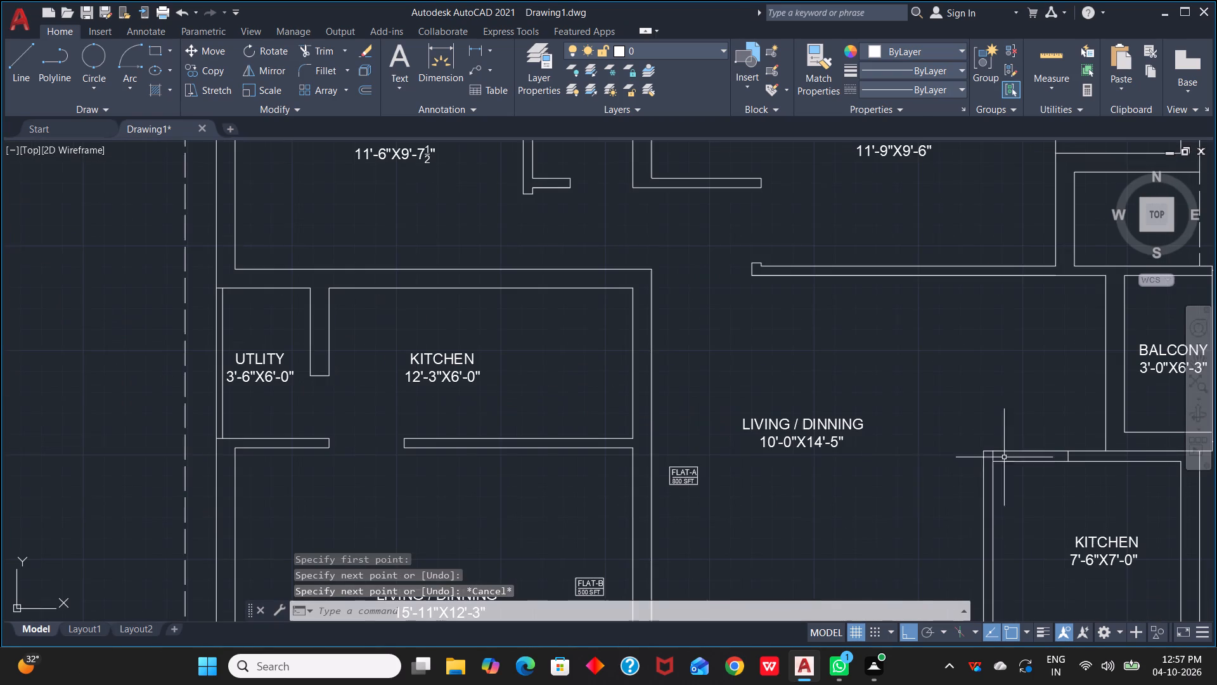
pyautogui.press('m')
pyautogui.press('a')
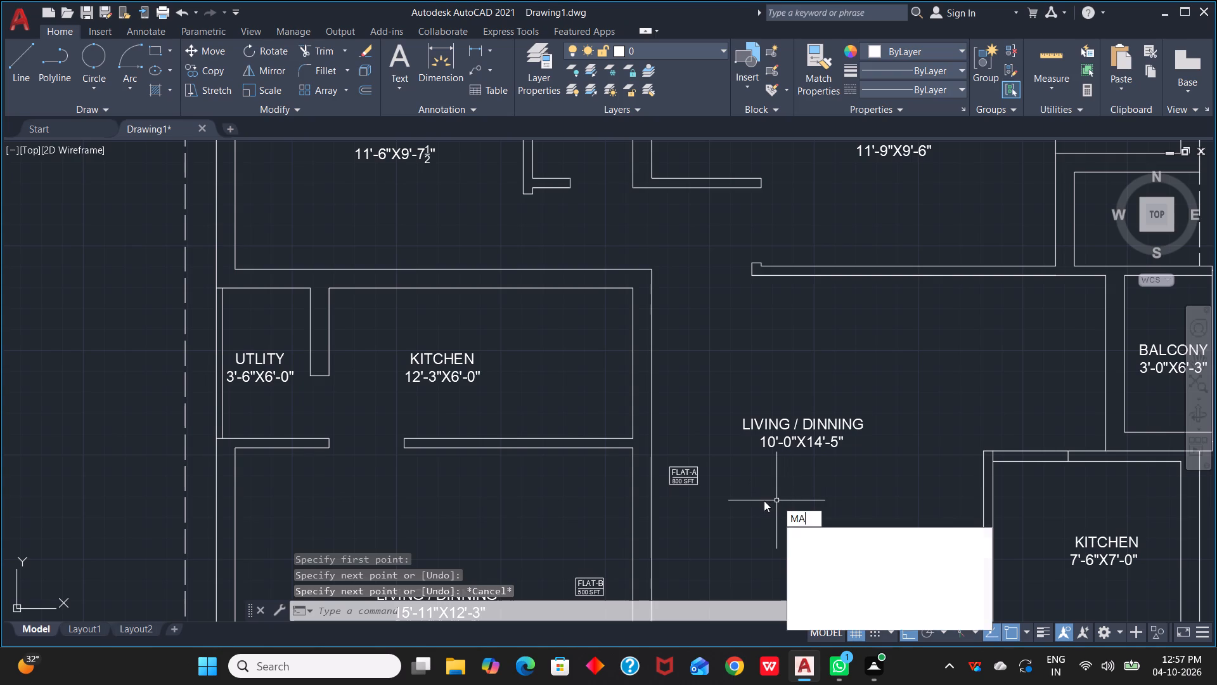
pyautogui.press('space')
pyautogui.scroll(-2, 802, 476)
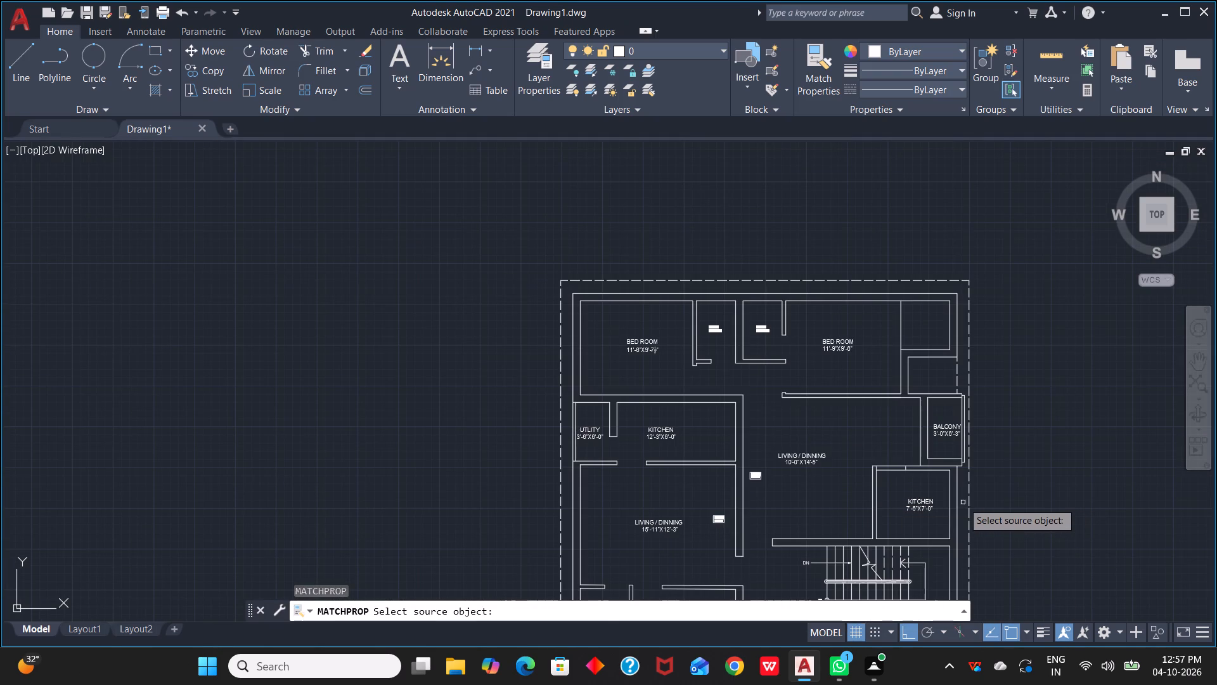
pyautogui.click(969, 498)
pyautogui.scroll(3, 906, 493)
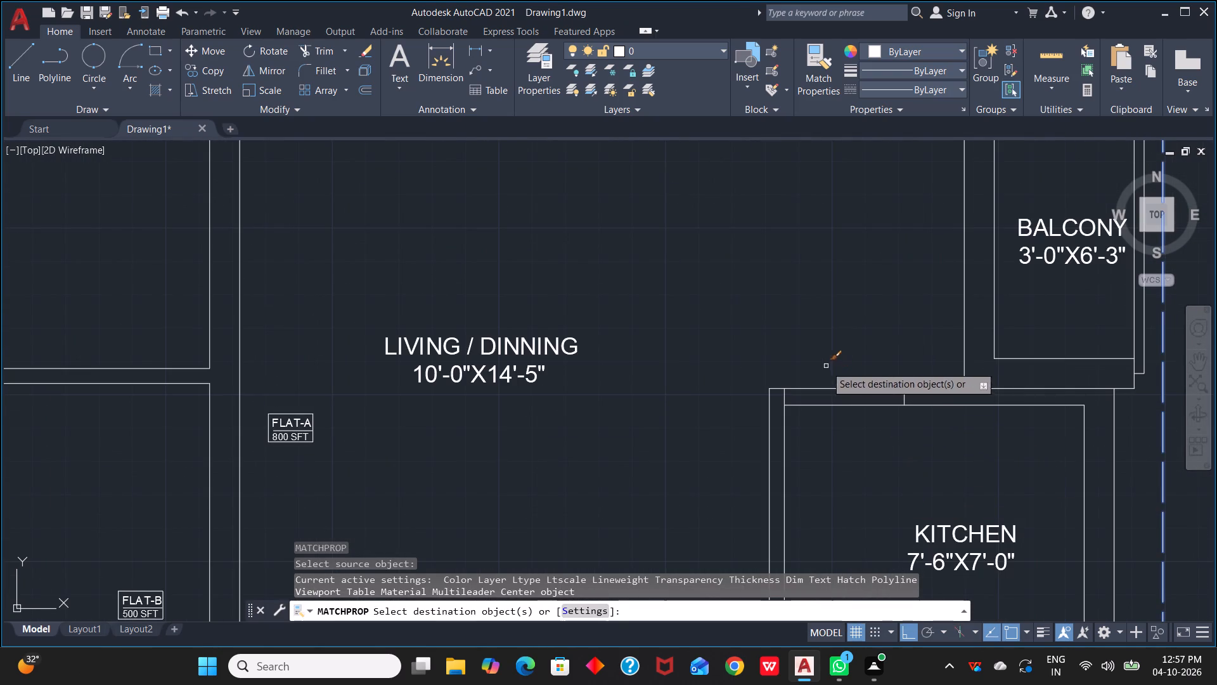
pyautogui.click(826, 366)
pyautogui.click(858, 443)
pyautogui.click(872, 436)
pyautogui.click(834, 346)
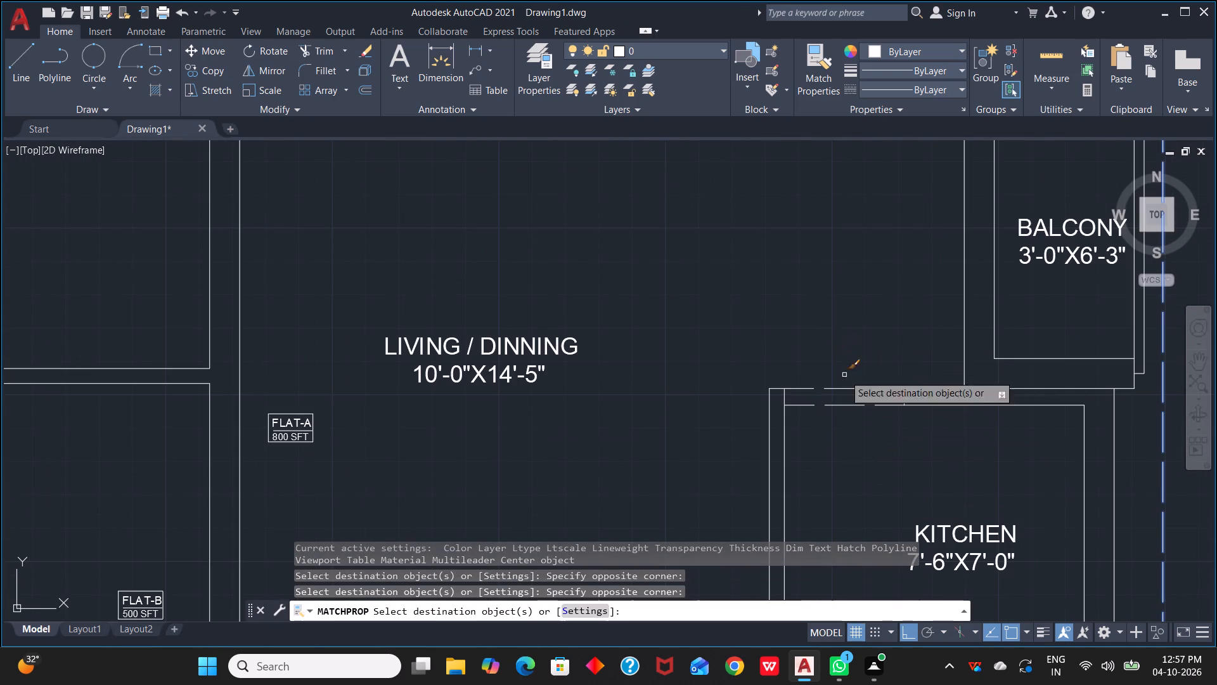
pyautogui.press('Escape')
# Extend the inner south wall face of the 3'-0"X6'-3" balcony west to the outer face of its west wall.
pyautogui.scroll(-1, 875, 485)
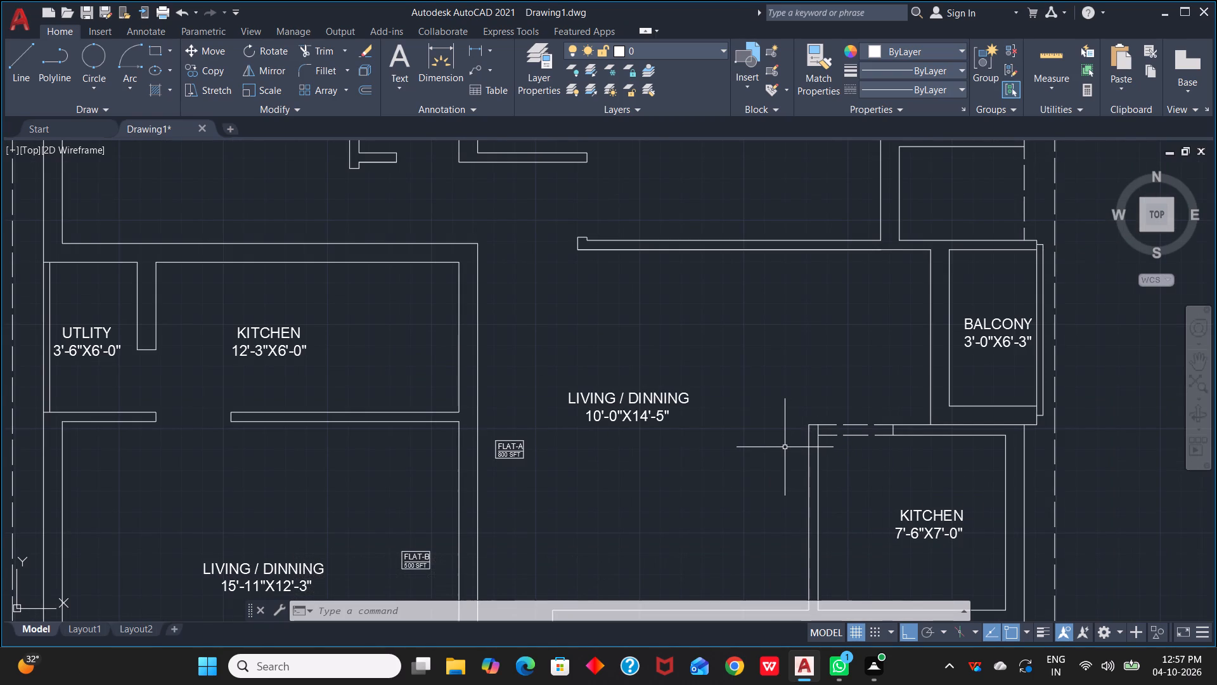
pyautogui.scroll(-1, 879, 460)
pyautogui.moveTo(821, 343); pyautogui.dragTo(931, 419, button='middle')
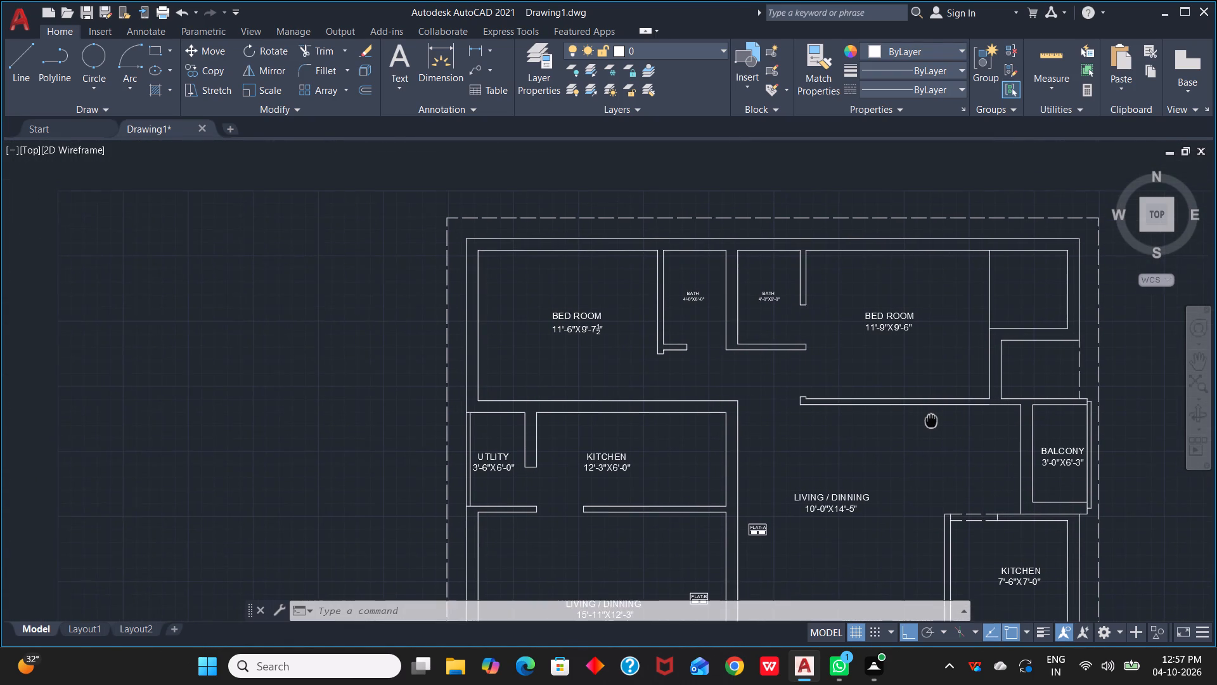
pyautogui.moveTo(931, 419); pyautogui.dragTo(924, 376, button='middle')
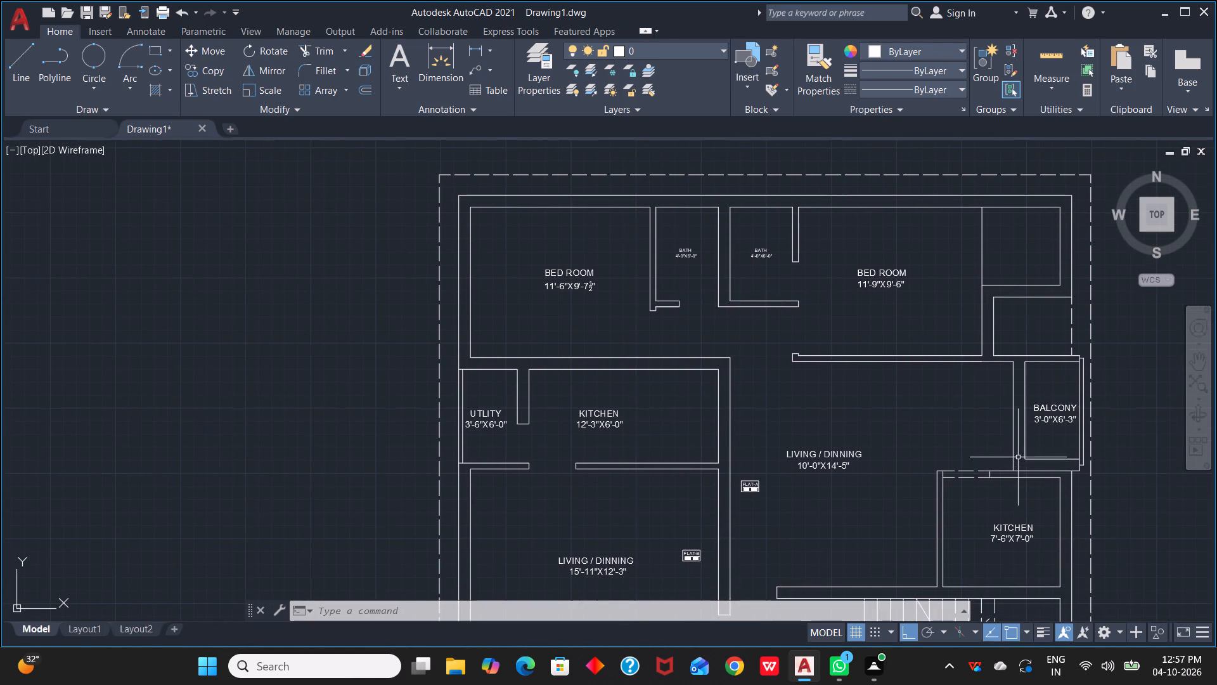
pyautogui.scroll(3, 1019, 448)
pyautogui.press('e')
pyautogui.press('x')
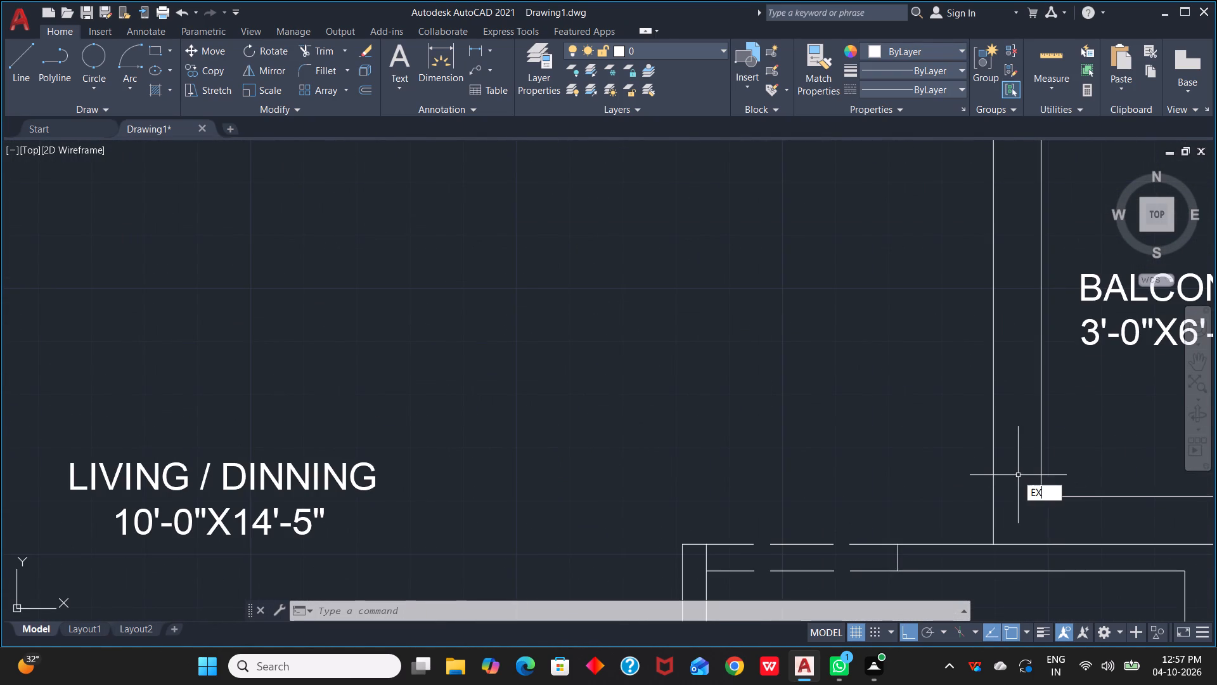
pyautogui.press('space')
pyautogui.click(1112, 493)
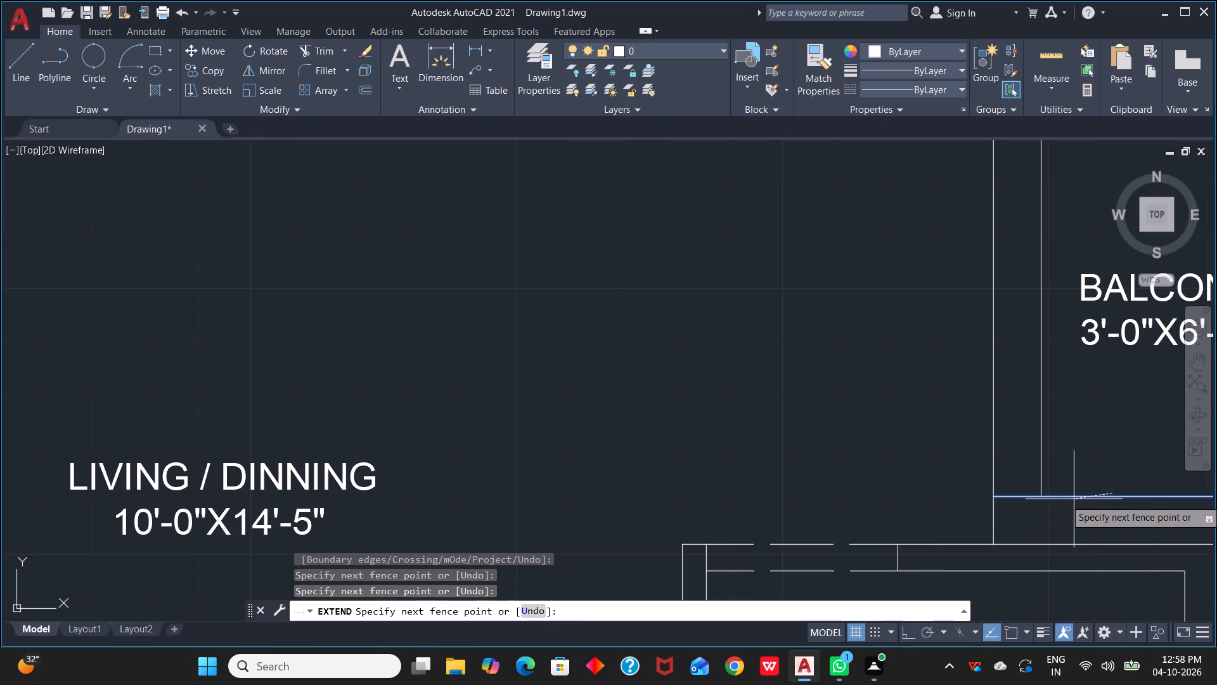
pyautogui.click(1074, 499)
pyautogui.scroll(-1, 934, 448)
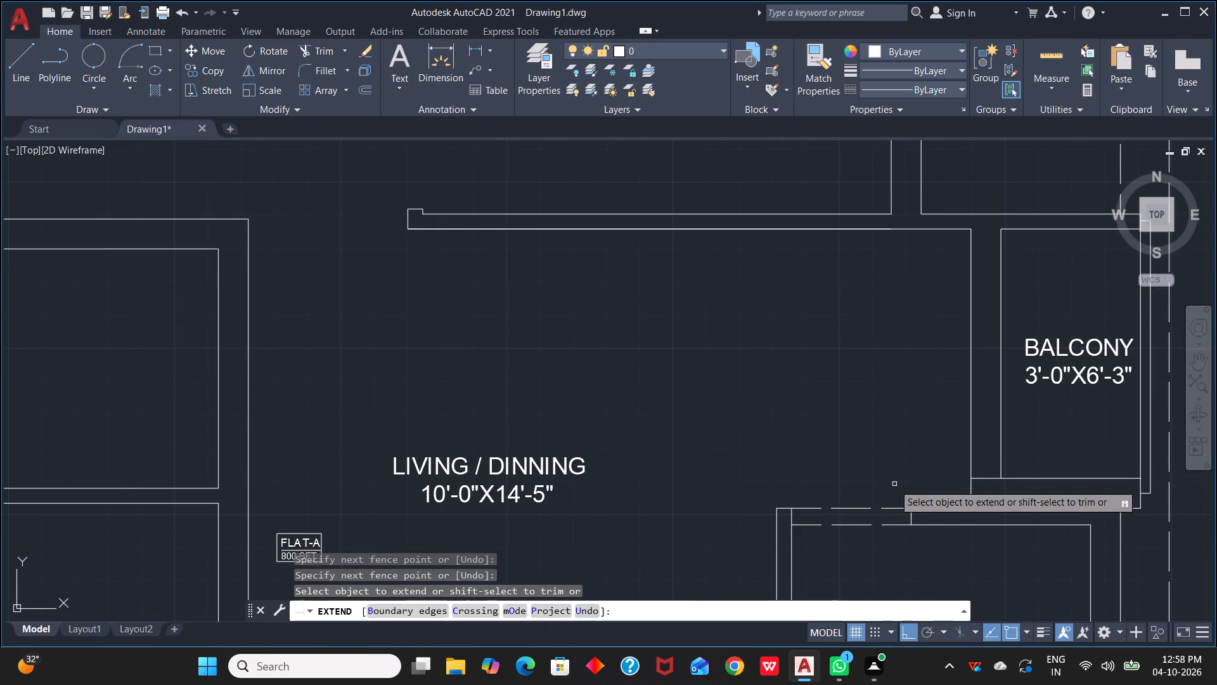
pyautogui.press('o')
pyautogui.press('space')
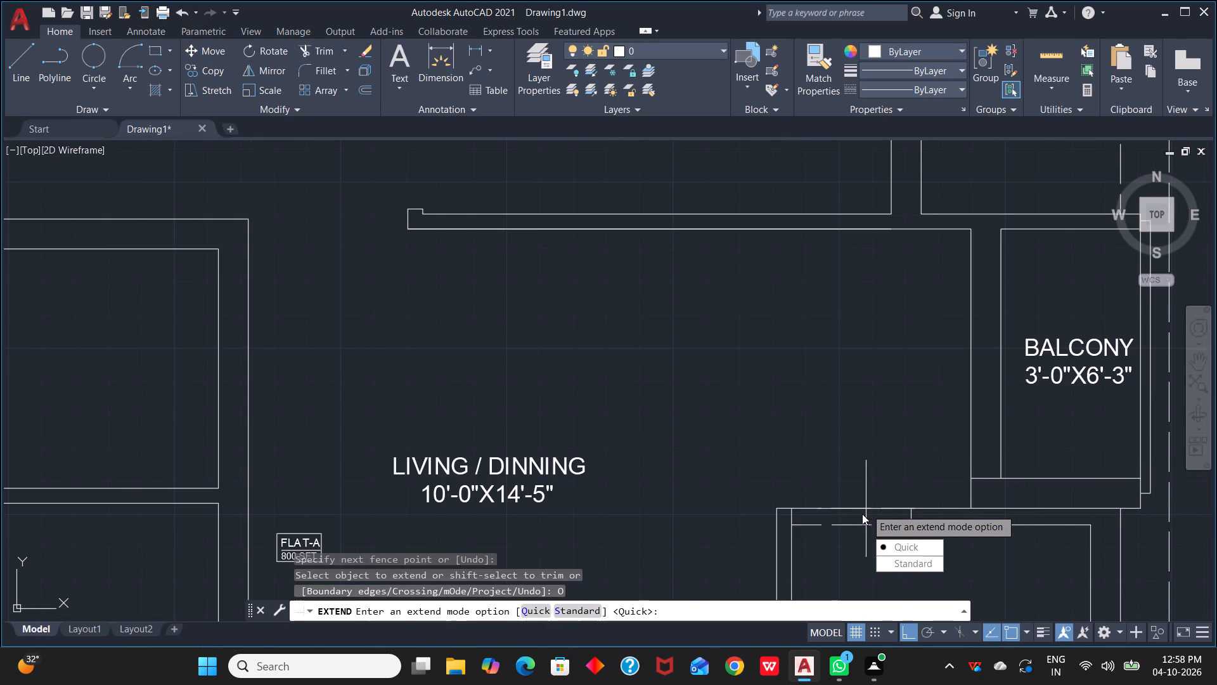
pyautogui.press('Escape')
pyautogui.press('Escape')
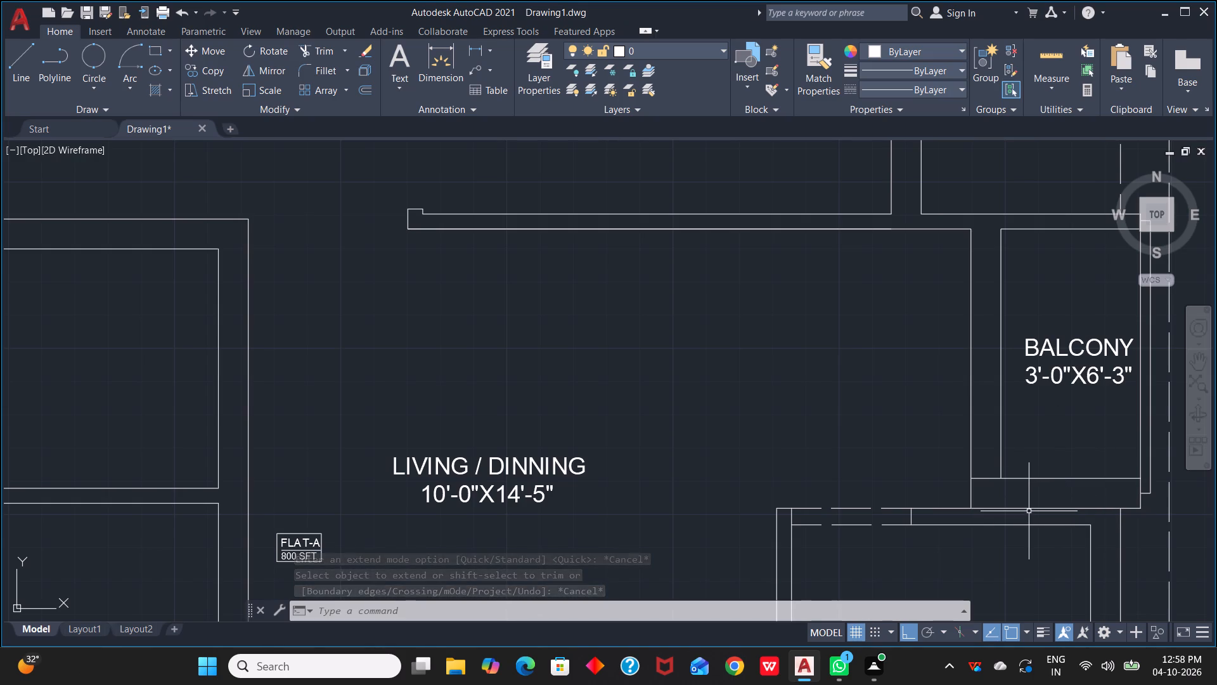
# Offset the extended south wall face of the 3'-0"X6'-3" balcony 3' to the north.
pyautogui.write('O')
pyautogui.press('space')
pyautogui.press('space')
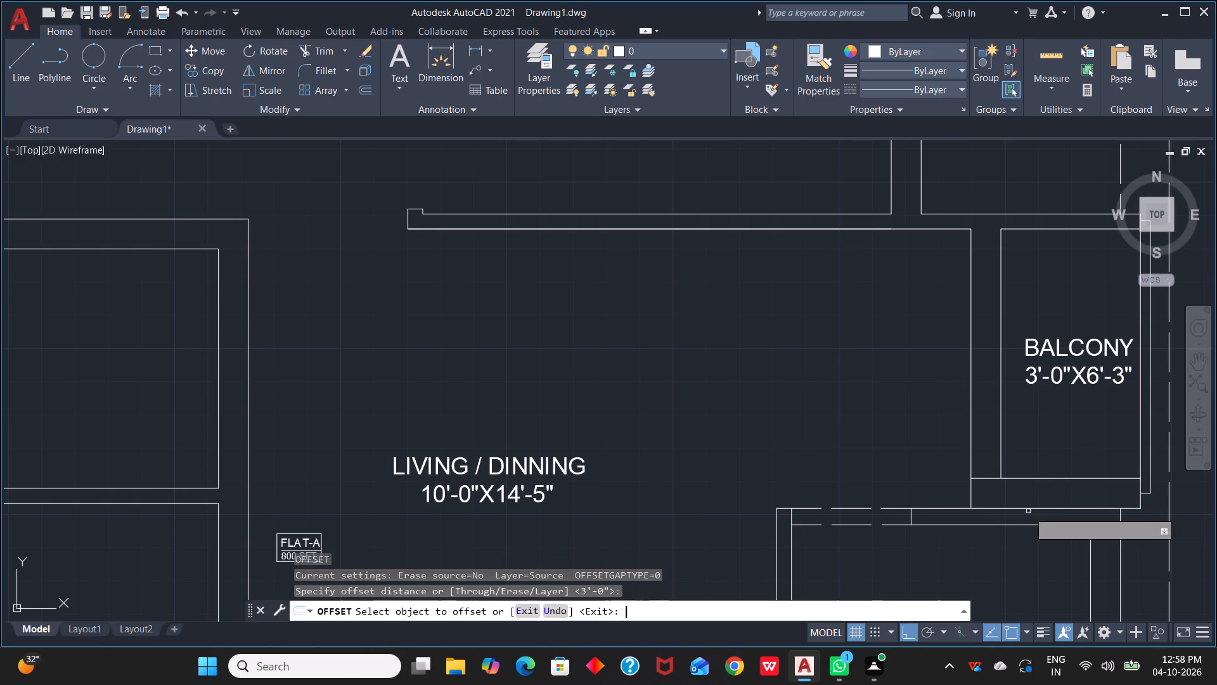
pyautogui.click(978, 478)
pyautogui.click(985, 447)
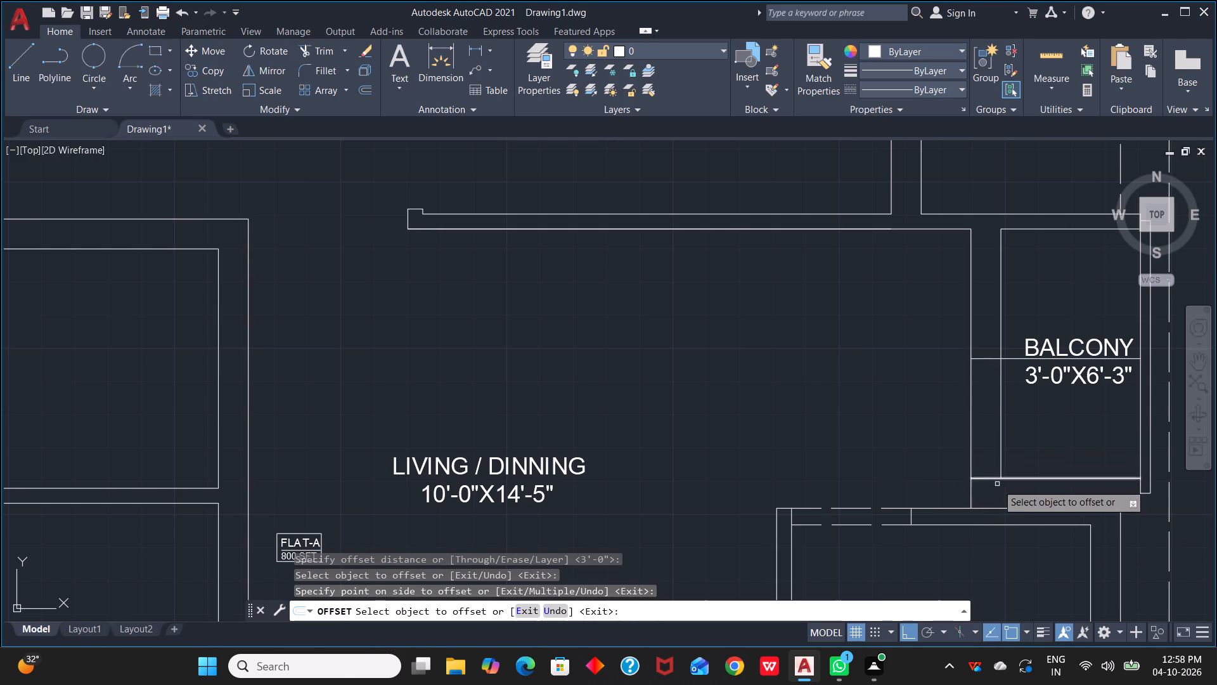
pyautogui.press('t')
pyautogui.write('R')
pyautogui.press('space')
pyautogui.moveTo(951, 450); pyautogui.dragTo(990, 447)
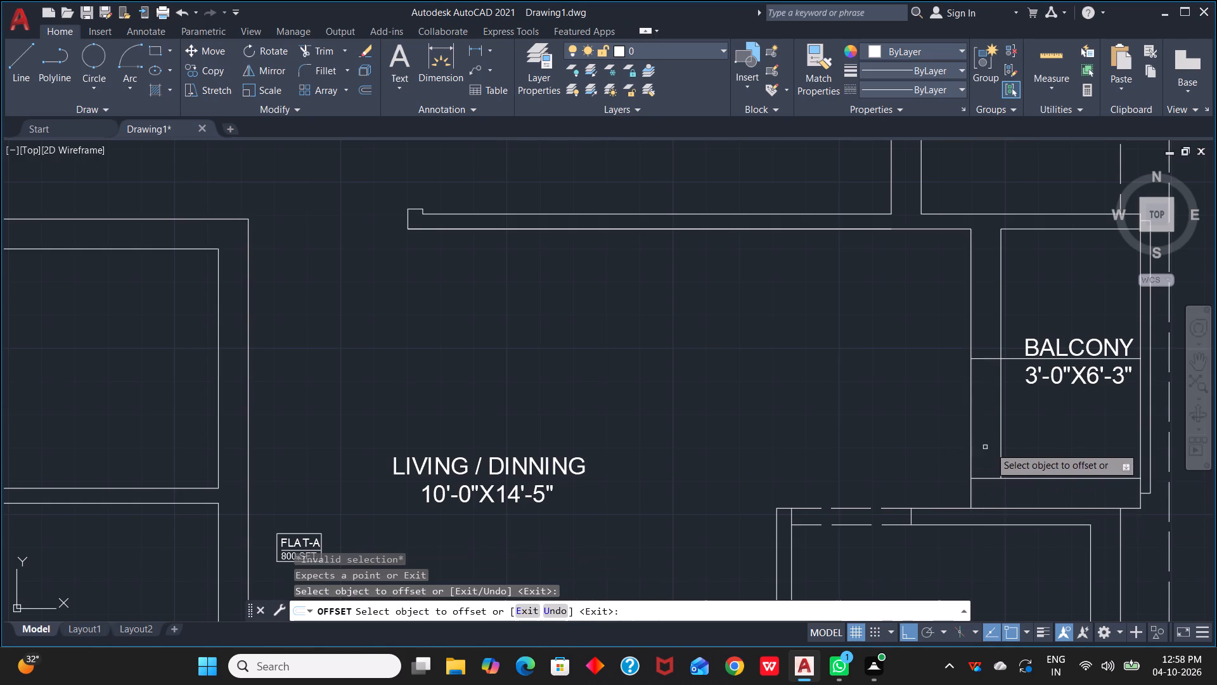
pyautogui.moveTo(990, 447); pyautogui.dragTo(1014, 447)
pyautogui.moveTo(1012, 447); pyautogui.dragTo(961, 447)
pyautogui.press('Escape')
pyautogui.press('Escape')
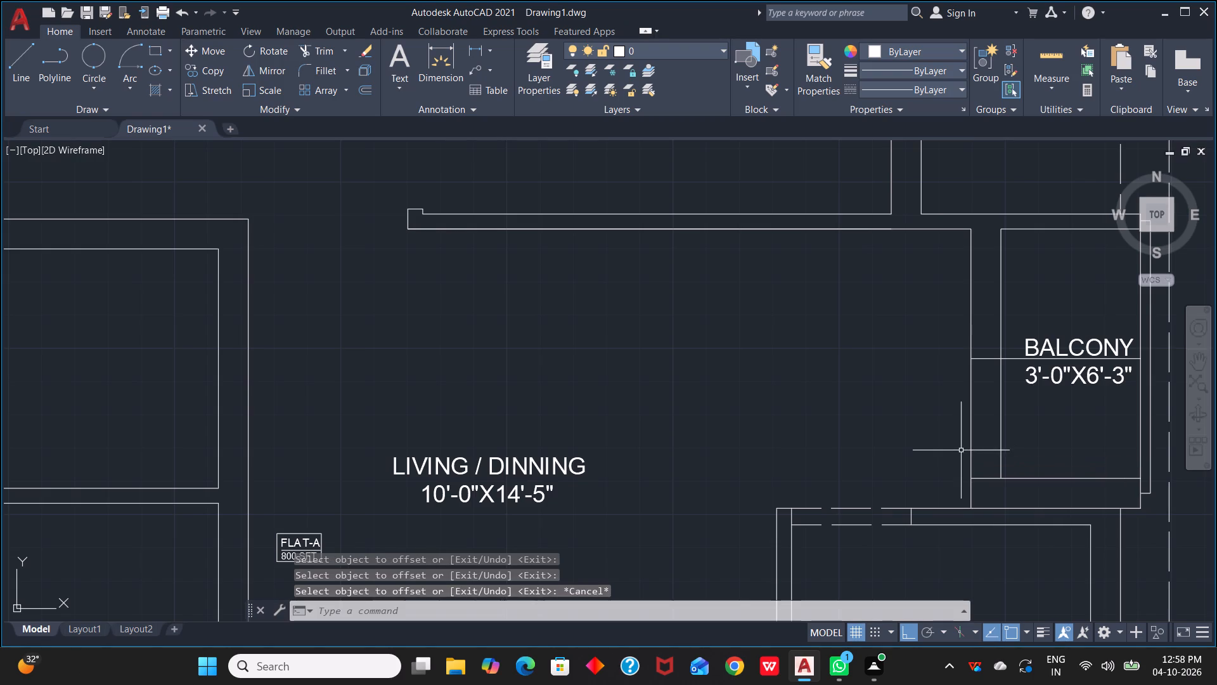
# Trim both faces of the 3'-0"X6'-3" balcony's west wall between the two lines, and trim the offset line east of the wall.
pyautogui.press('t')
pyautogui.press('r')
pyautogui.press('space')
pyautogui.moveTo(946, 453); pyautogui.dragTo(1024, 453)
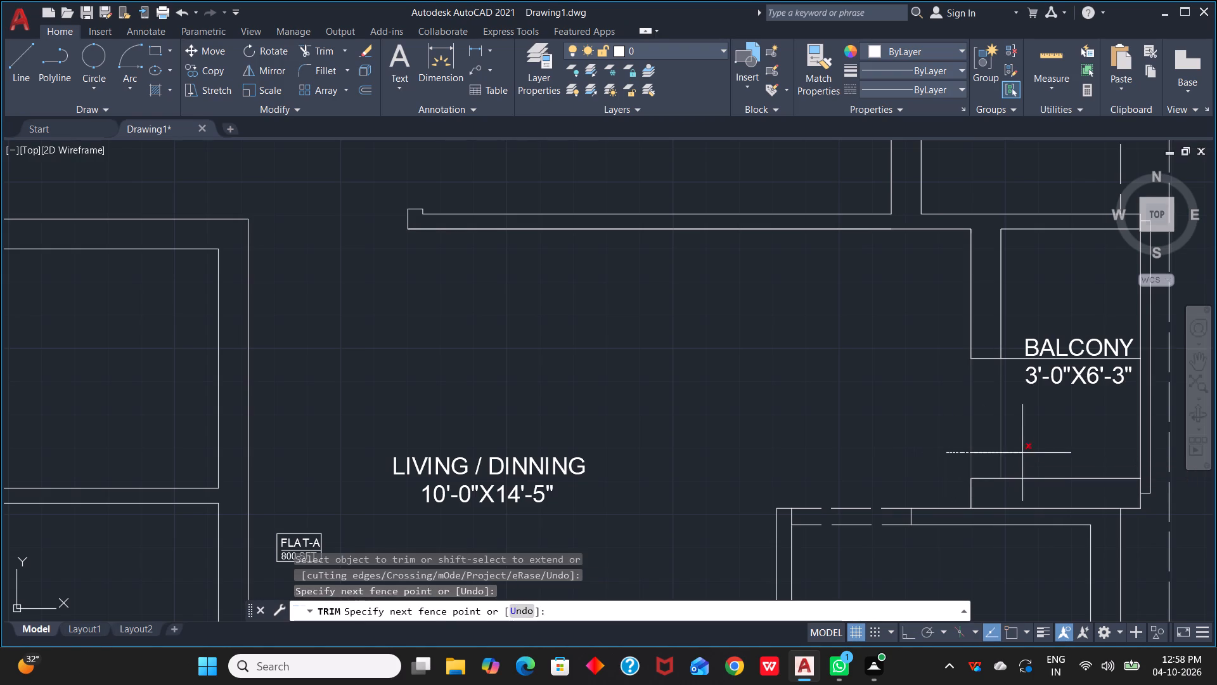
pyautogui.moveTo(1024, 453); pyautogui.dragTo(1029, 449)
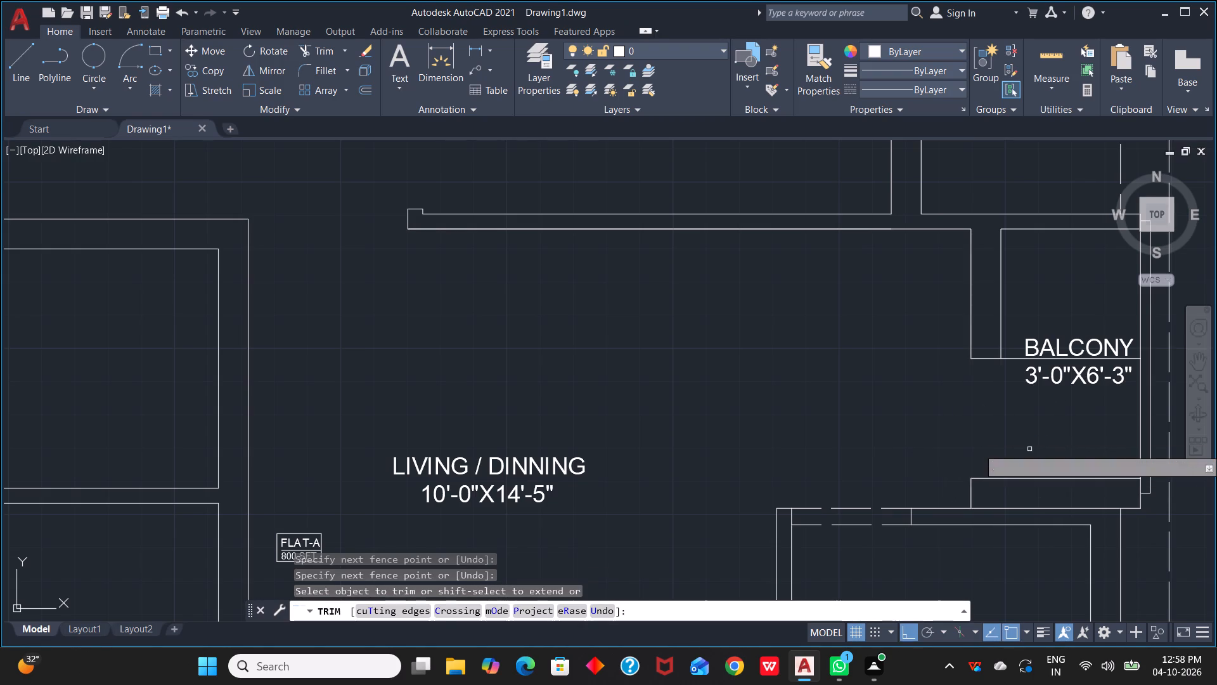
pyautogui.click(1011, 361)
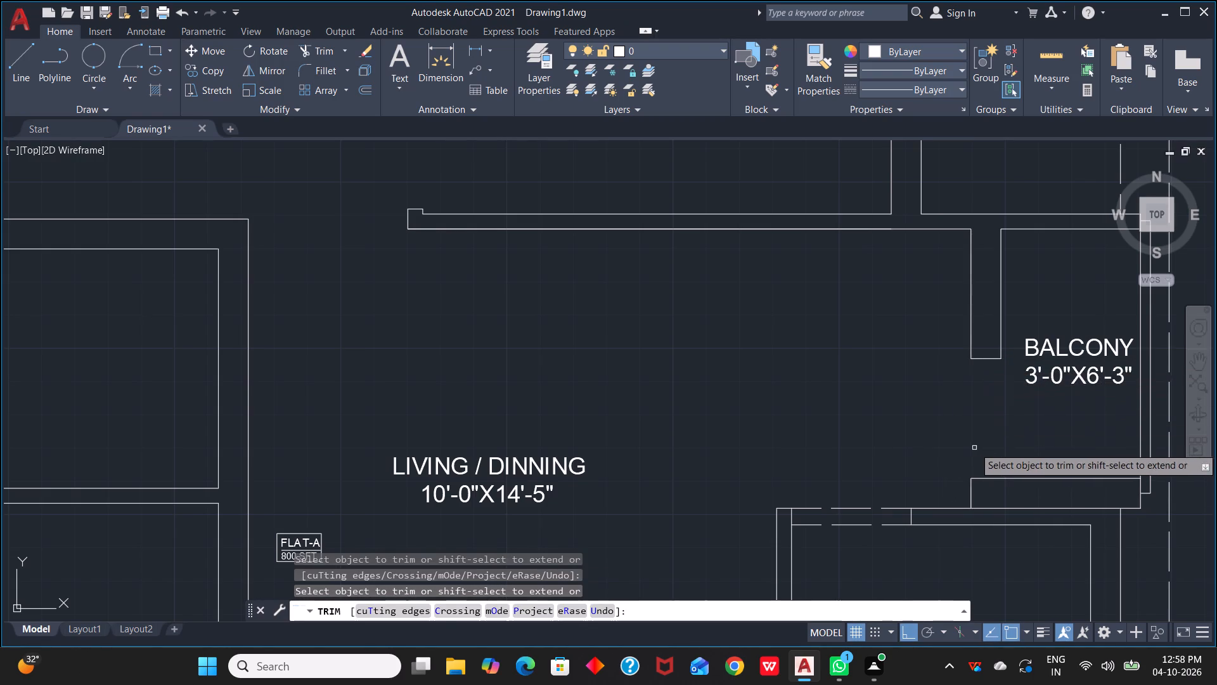
# Examine the walls, door openings and dashed lines across both flats of the floor plan.
pyautogui.scroll(-2, 972, 444)
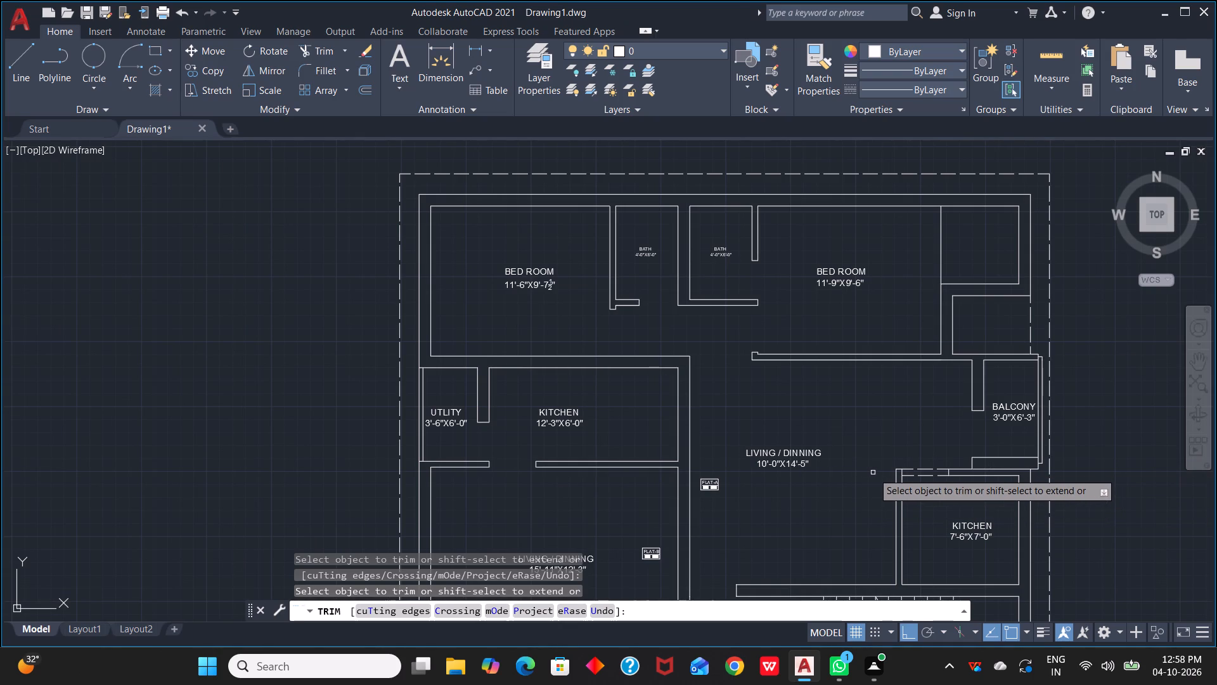
pyautogui.scroll(-2, 870, 466)
pyautogui.scroll(1, 858, 484)
pyautogui.moveTo(858, 484); pyautogui.dragTo(870, 460, button='middle')
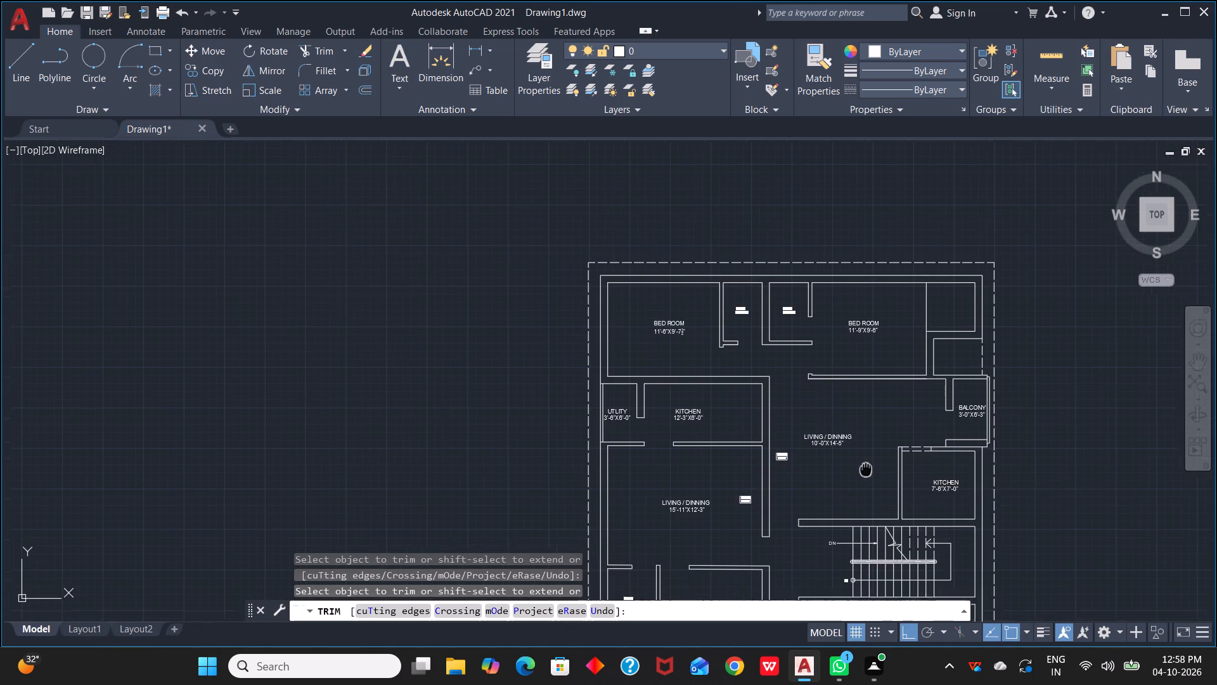
pyautogui.moveTo(870, 460); pyautogui.dragTo(886, 441, button='middle')
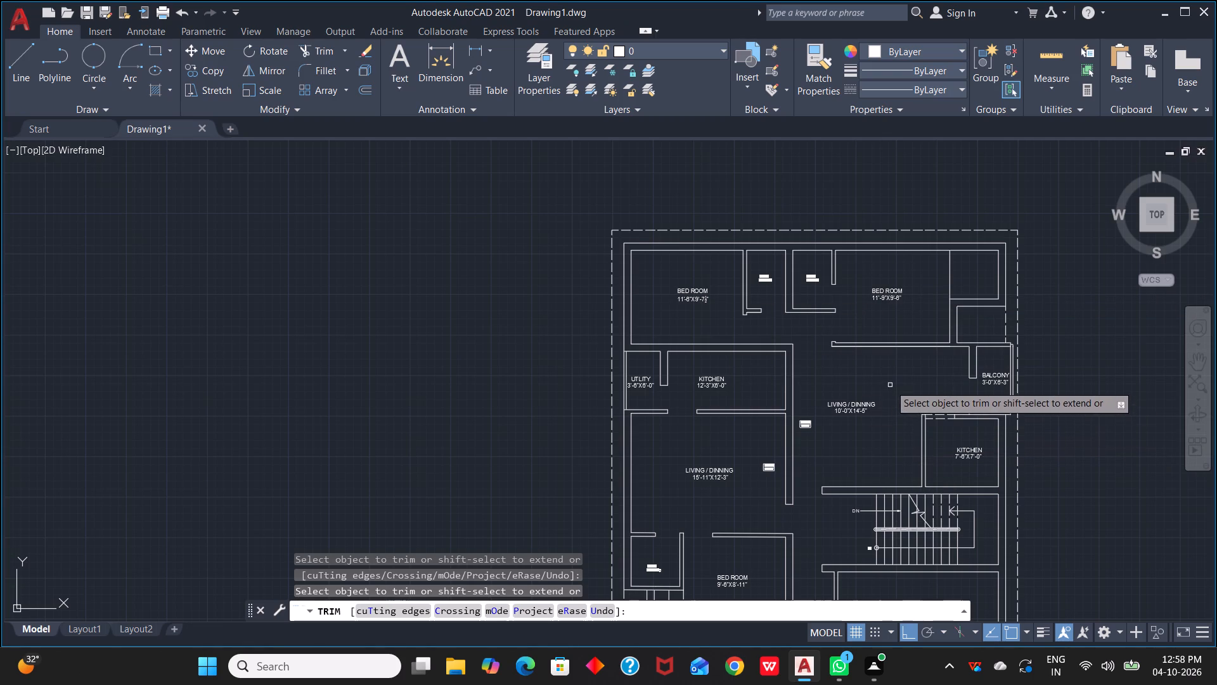
pyautogui.moveTo(890, 385); pyautogui.dragTo(945, 292, button='middle')
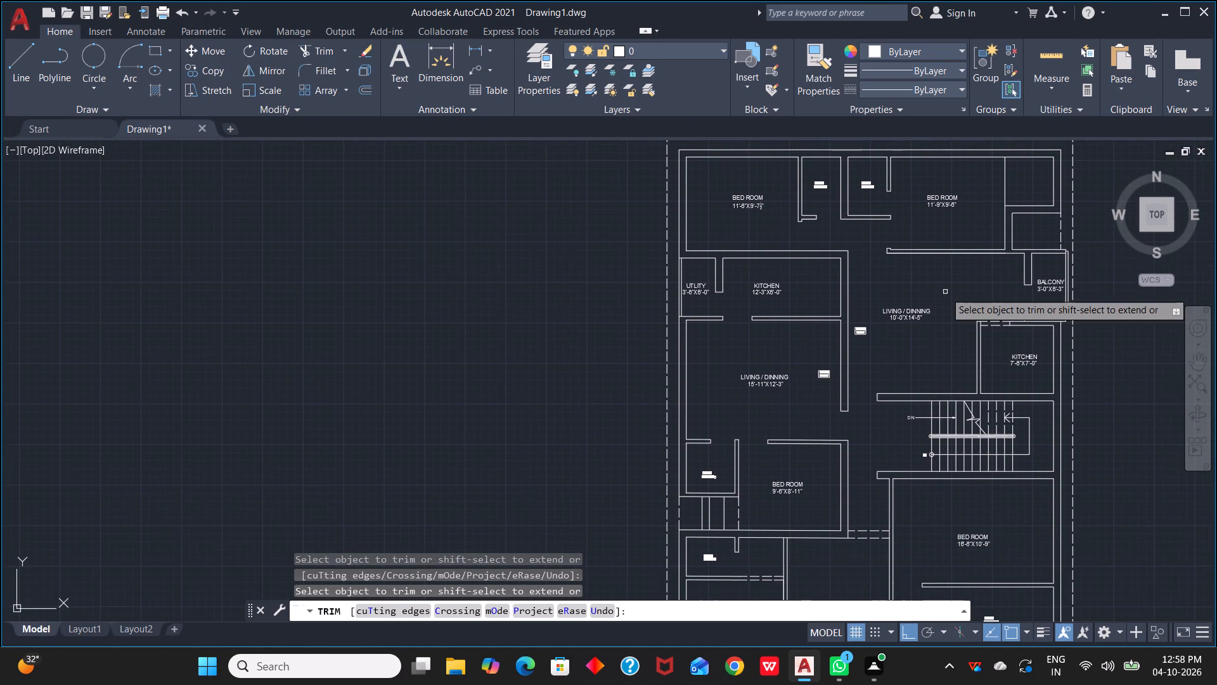
pyautogui.scroll(-1, 945, 292)
pyautogui.scroll(1, 945, 292)
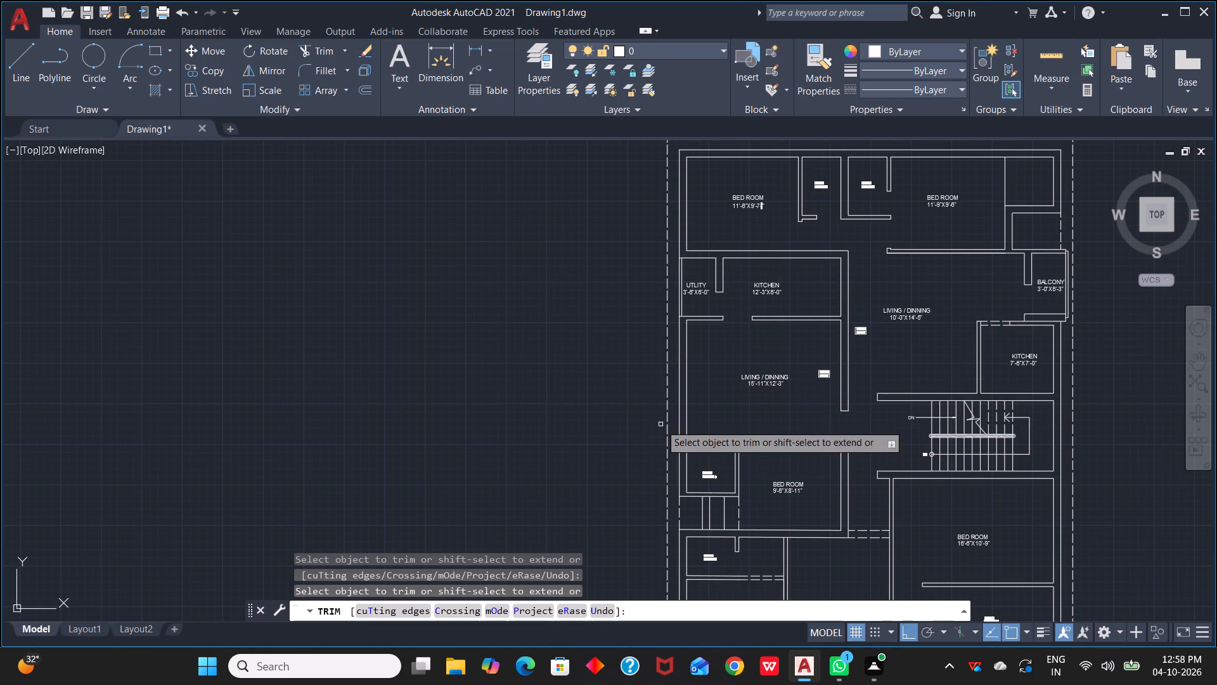
pyautogui.scroll(-1, 833, 449)
pyautogui.moveTo(826, 405); pyautogui.dragTo(820, 310, button='middle')
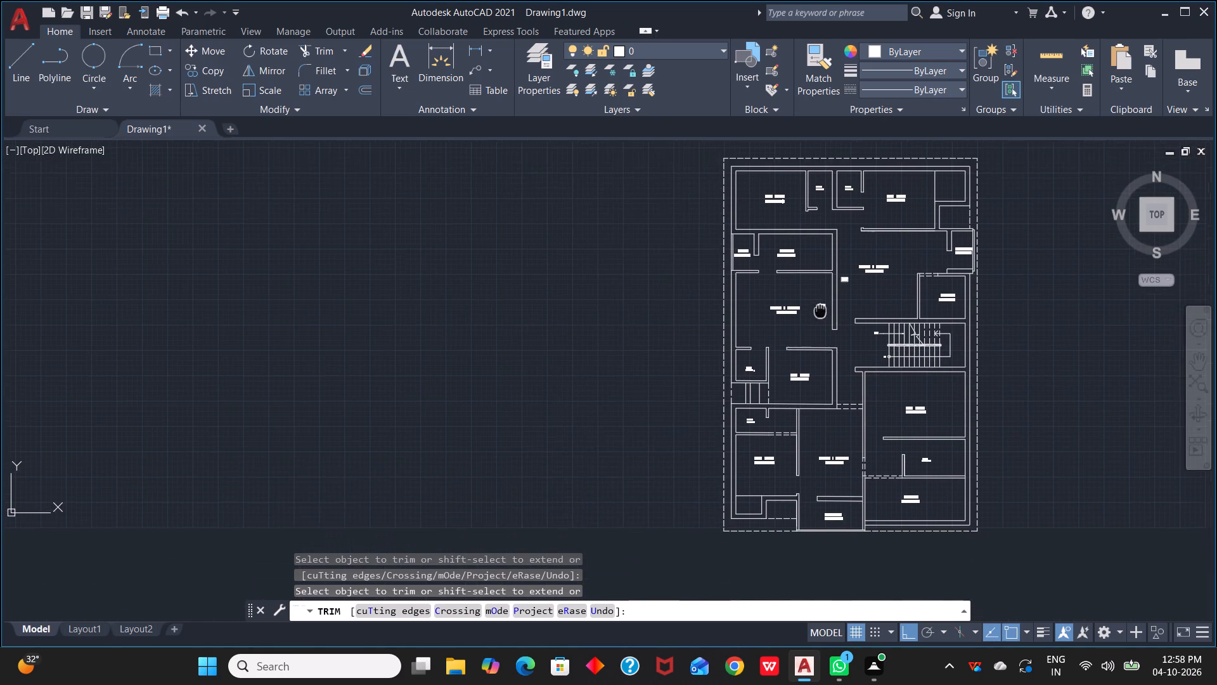
pyautogui.moveTo(820, 310); pyautogui.dragTo(820, 277, button='middle')
pyautogui.scroll(2, 868, 344)
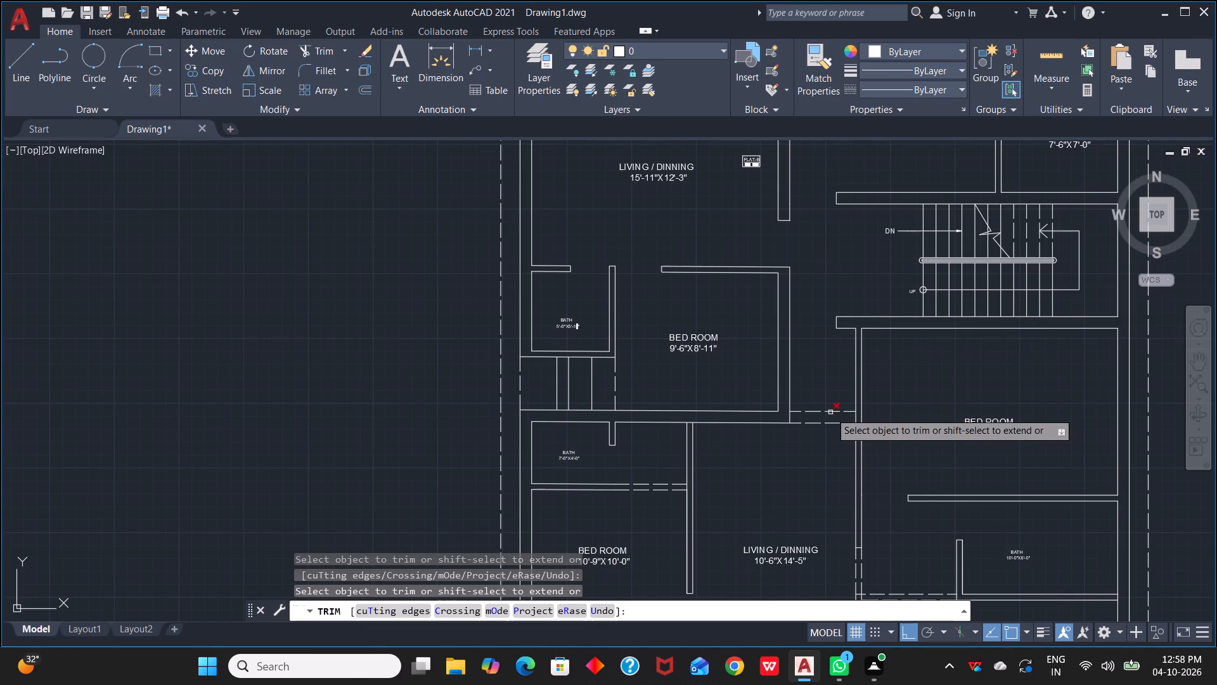
pyautogui.scroll(-1, 830, 322)
pyautogui.moveTo(858, 284); pyautogui.dragTo(842, 321, button='middle')
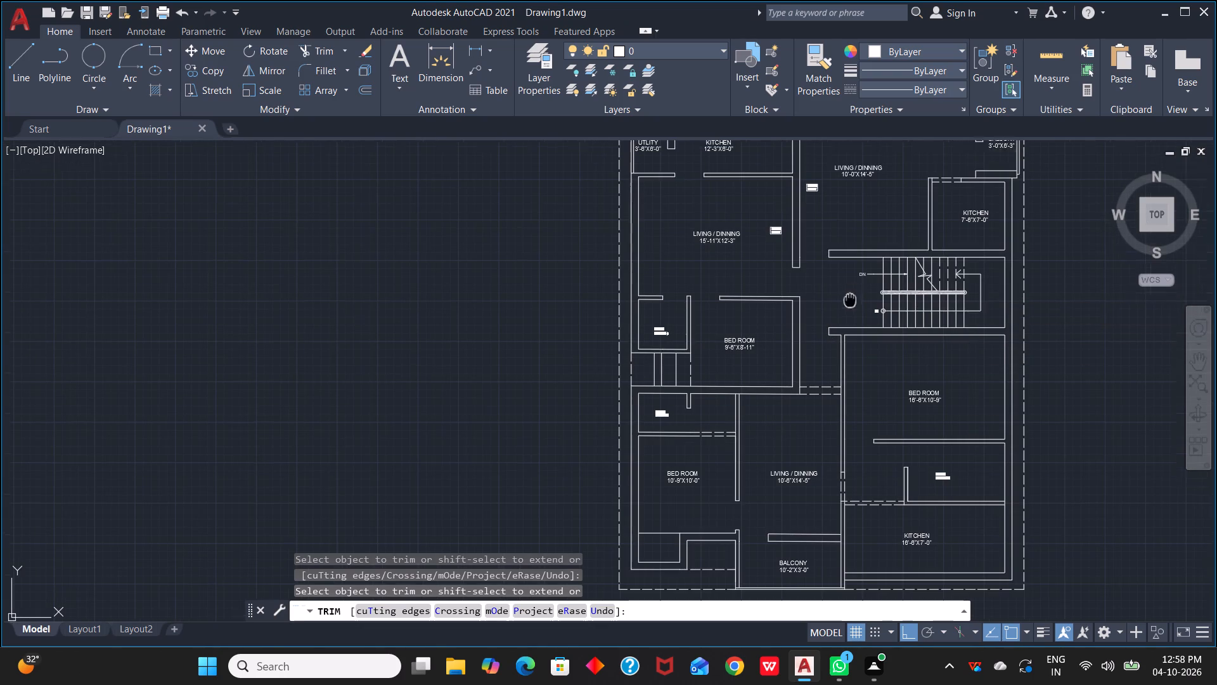
pyautogui.moveTo(842, 321); pyautogui.dragTo(807, 388, button='middle')
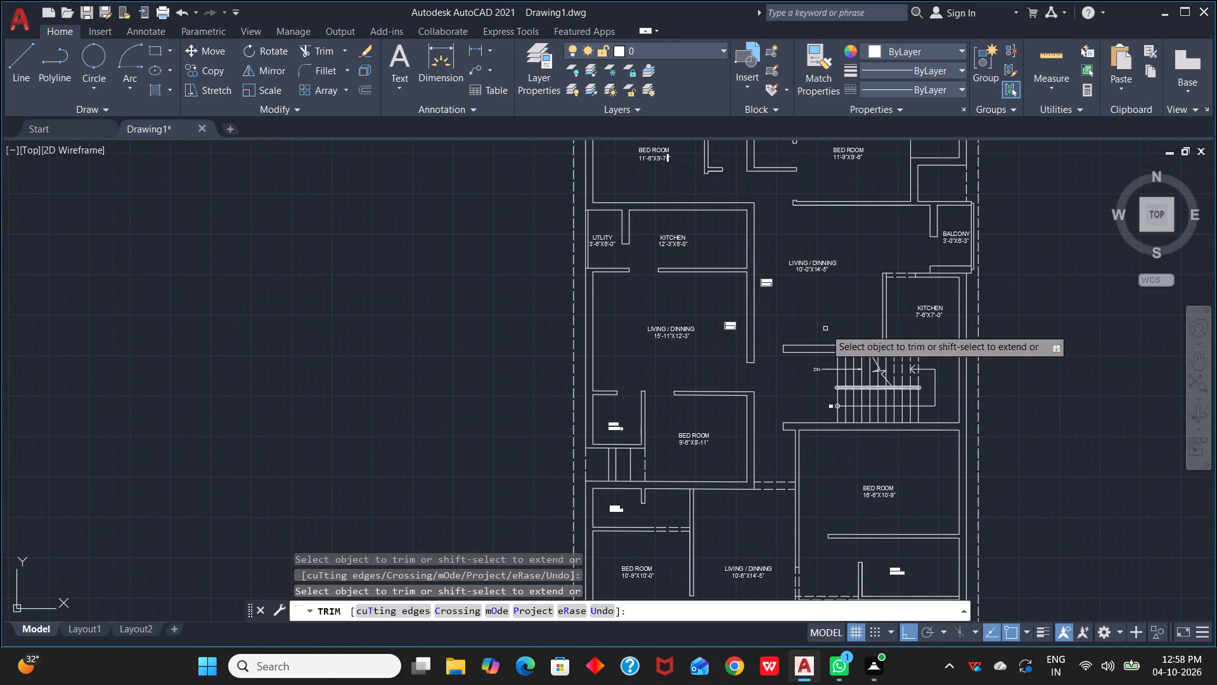
pyautogui.moveTo(830, 323); pyautogui.dragTo(818, 365, button='middle')
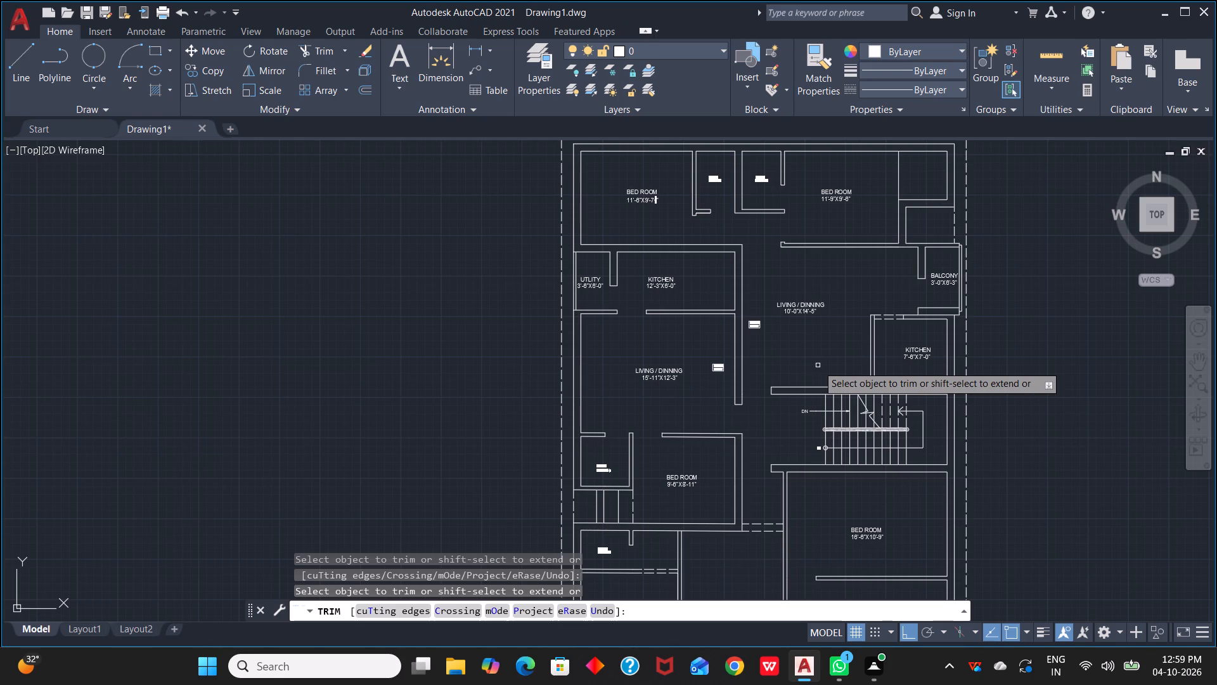
pyautogui.scroll(-1, 1052, 328)
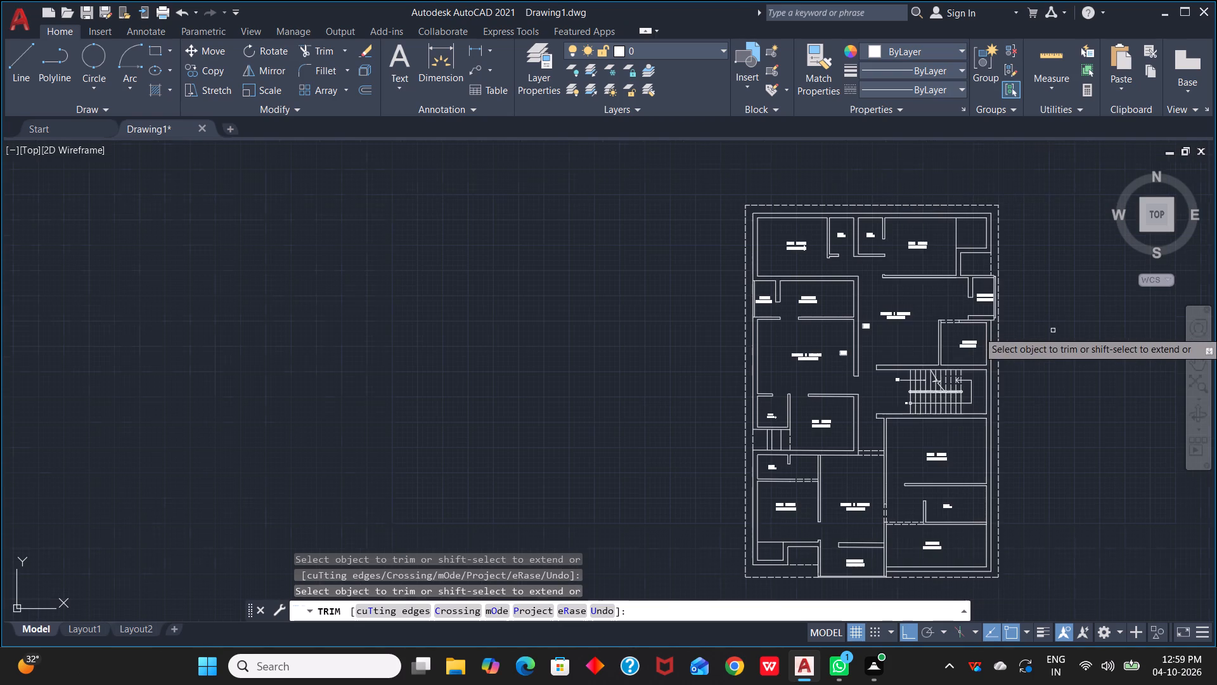
pyautogui.moveTo(1052, 377); pyautogui.dragTo(1045, 320, button='middle')
pyautogui.scroll(2, 1045, 320)
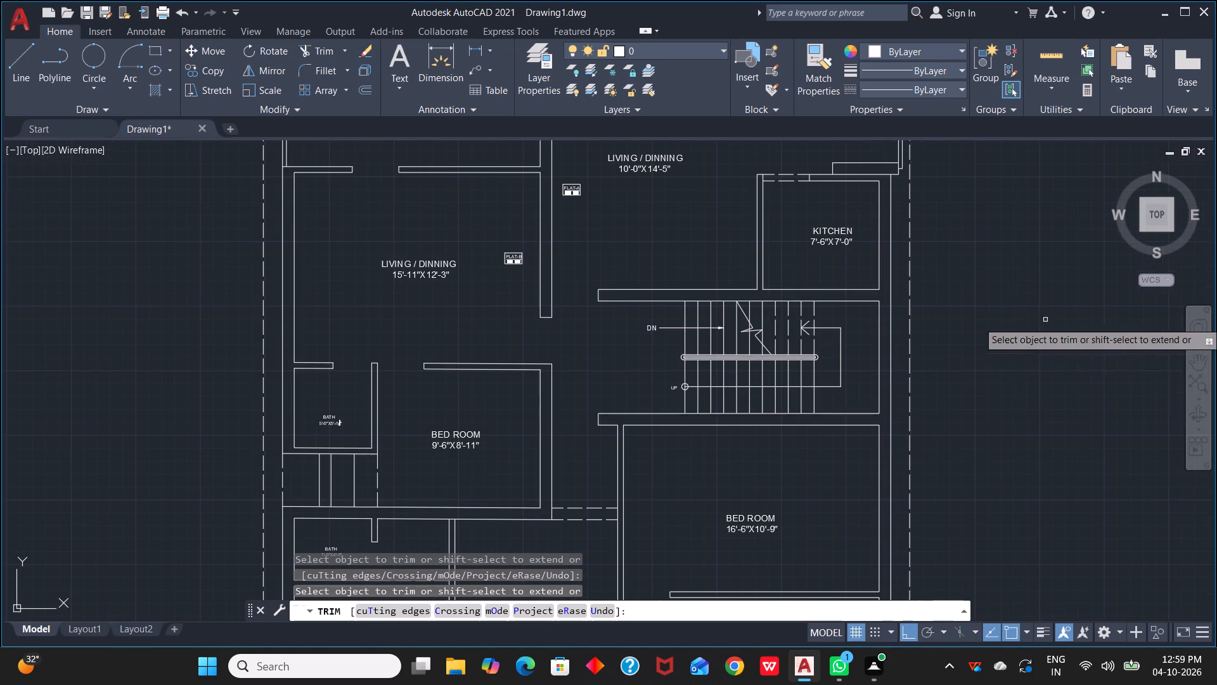
pyautogui.scroll(-1, 995, 386)
pyautogui.moveTo(995, 386); pyautogui.dragTo(1109, 317, button='middle')
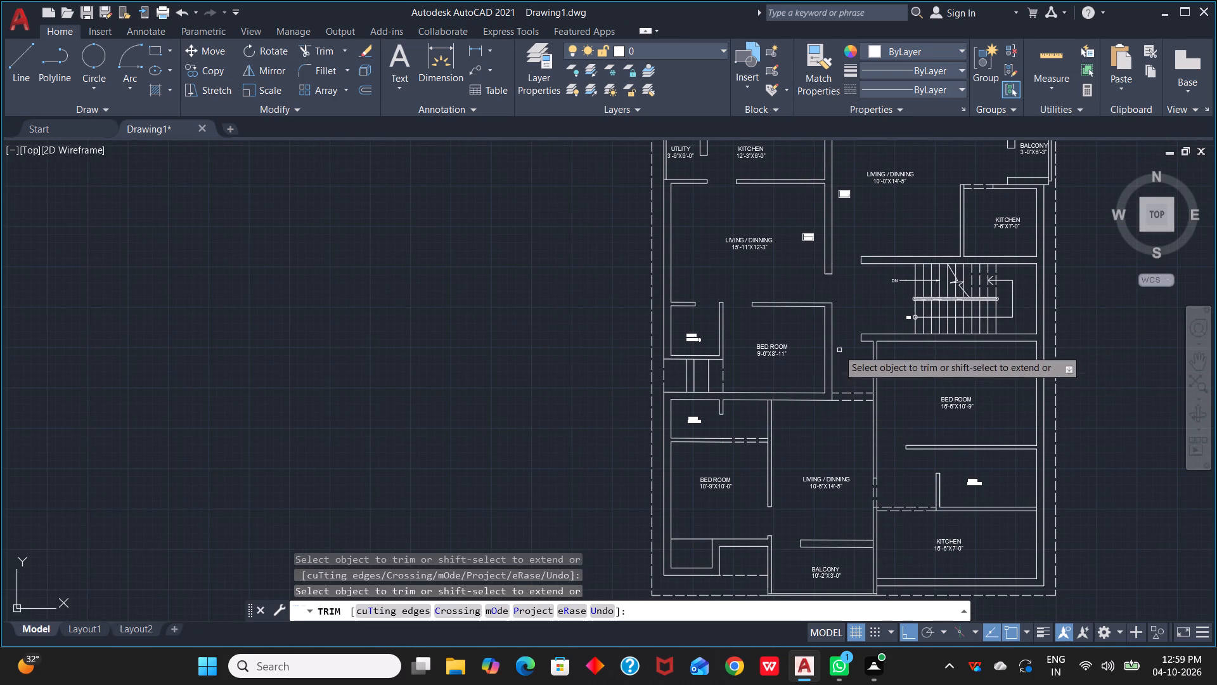
pyautogui.moveTo(1095, 370); pyautogui.dragTo(1033, 382, button='middle')
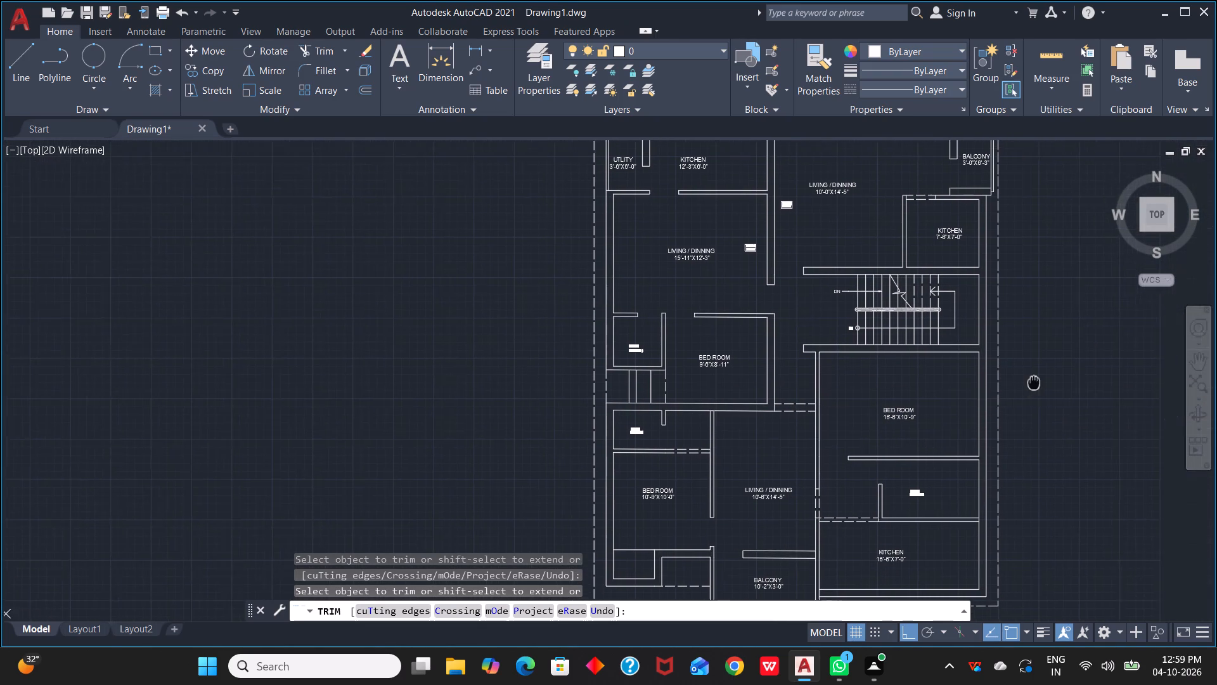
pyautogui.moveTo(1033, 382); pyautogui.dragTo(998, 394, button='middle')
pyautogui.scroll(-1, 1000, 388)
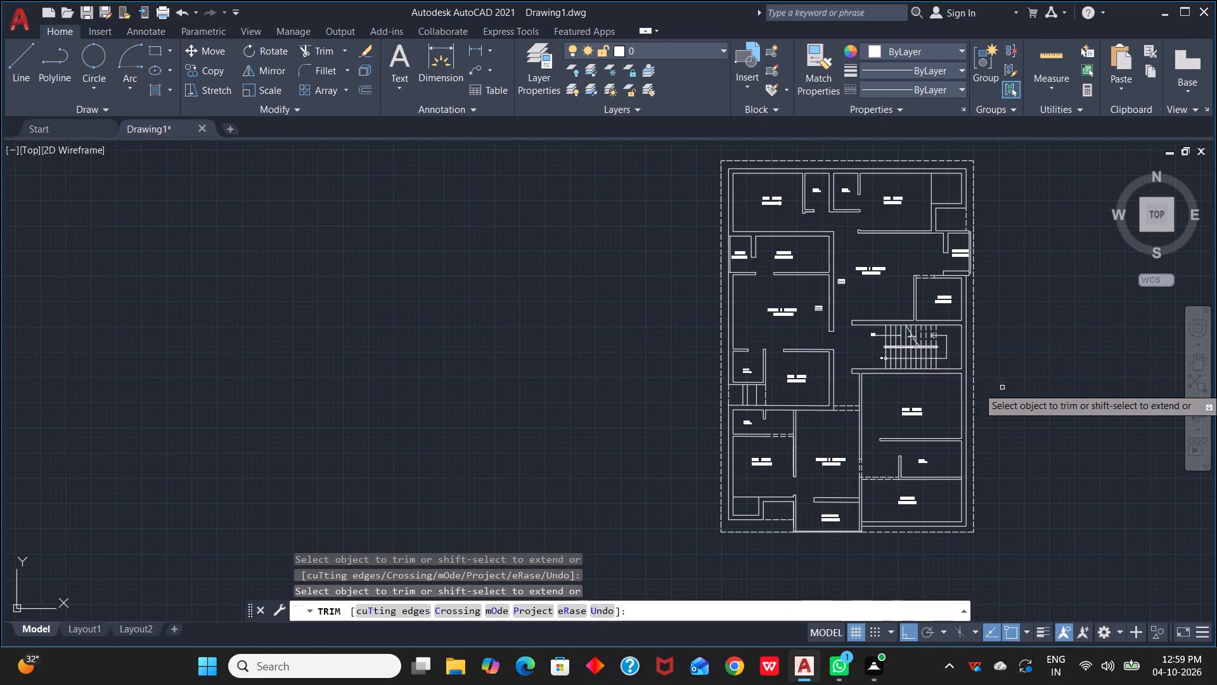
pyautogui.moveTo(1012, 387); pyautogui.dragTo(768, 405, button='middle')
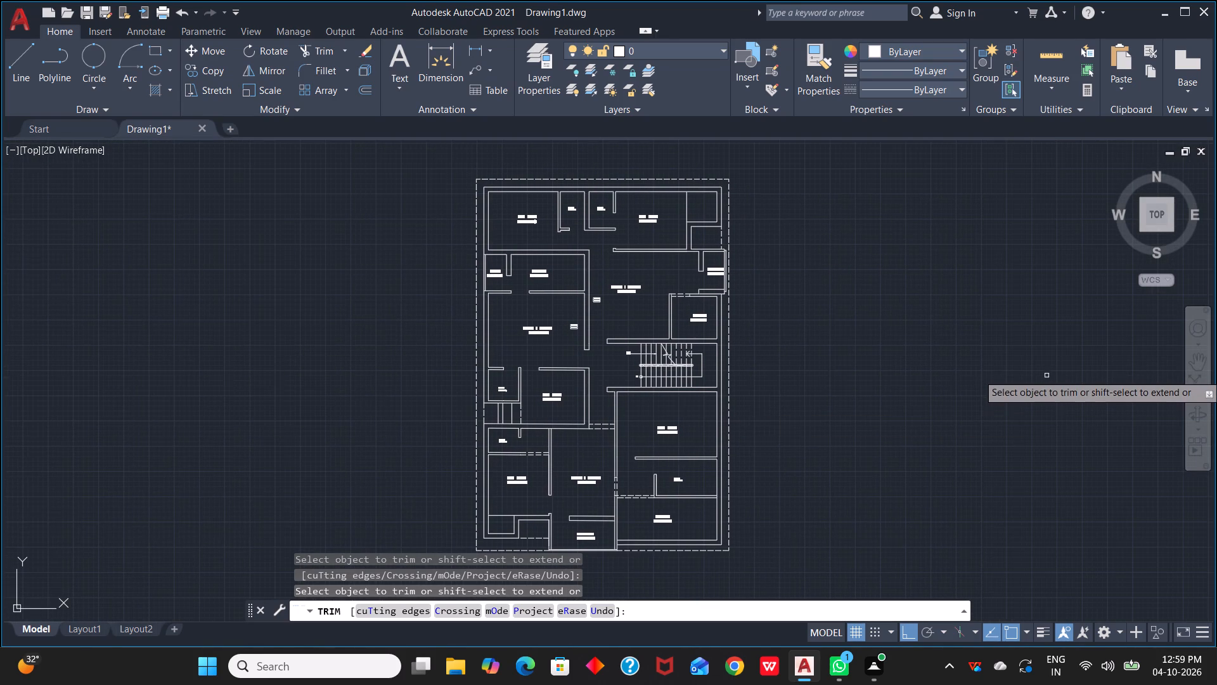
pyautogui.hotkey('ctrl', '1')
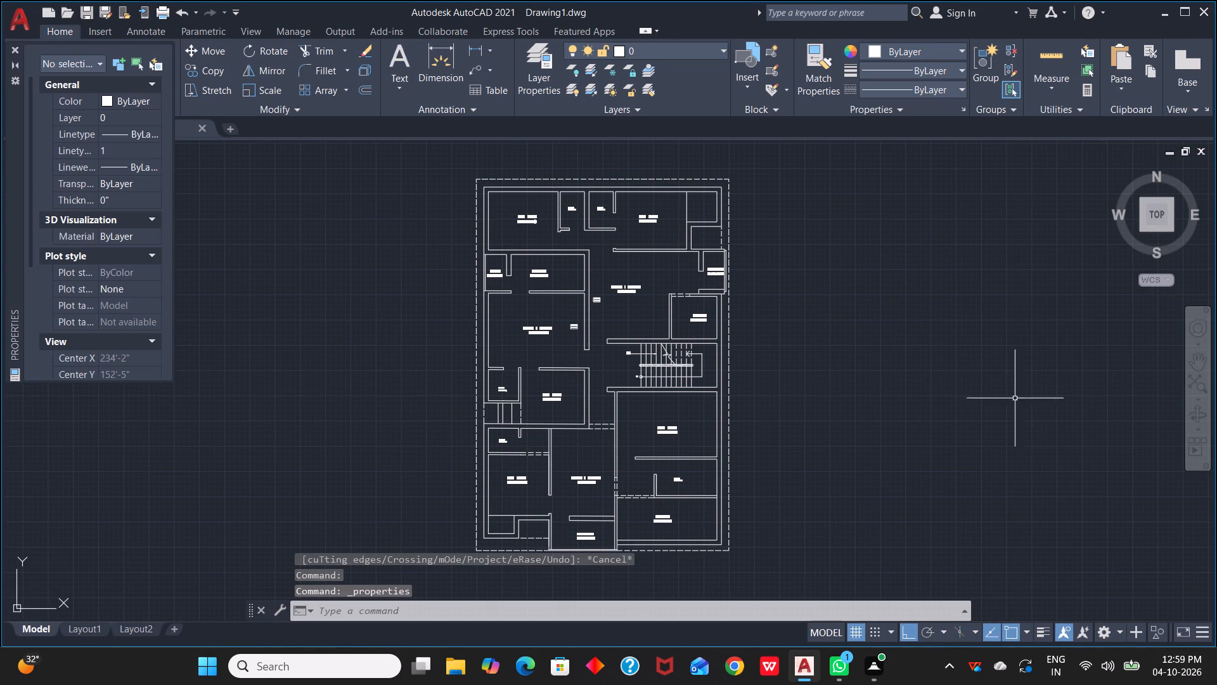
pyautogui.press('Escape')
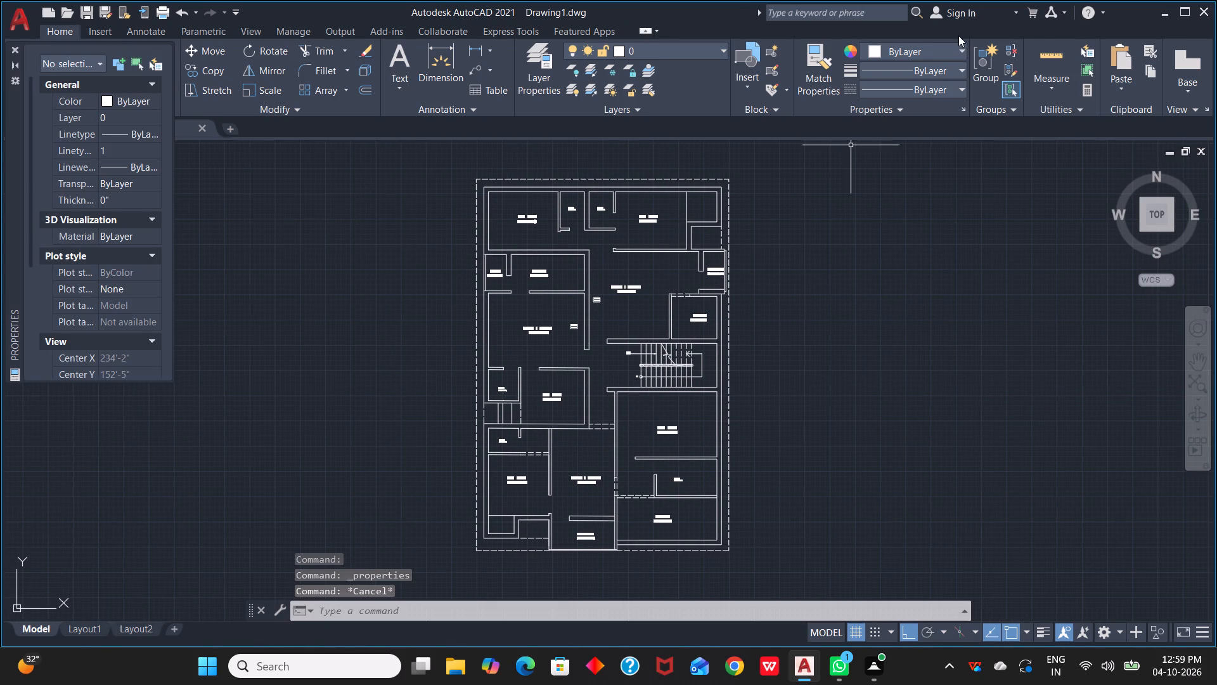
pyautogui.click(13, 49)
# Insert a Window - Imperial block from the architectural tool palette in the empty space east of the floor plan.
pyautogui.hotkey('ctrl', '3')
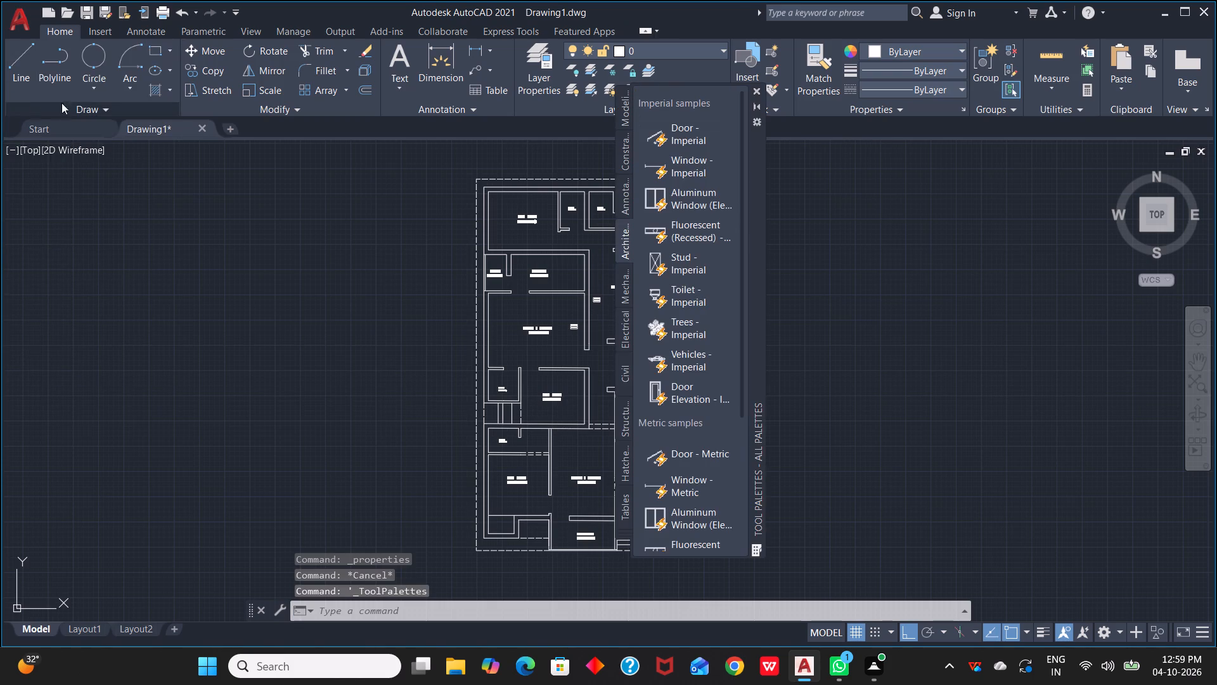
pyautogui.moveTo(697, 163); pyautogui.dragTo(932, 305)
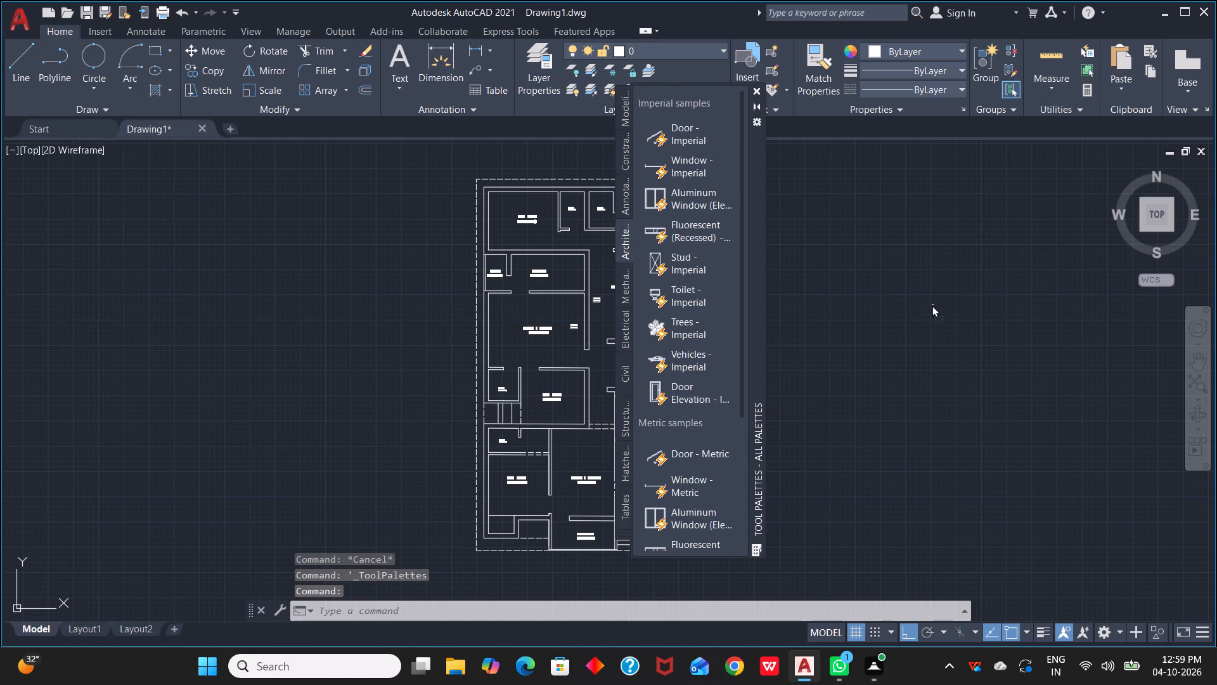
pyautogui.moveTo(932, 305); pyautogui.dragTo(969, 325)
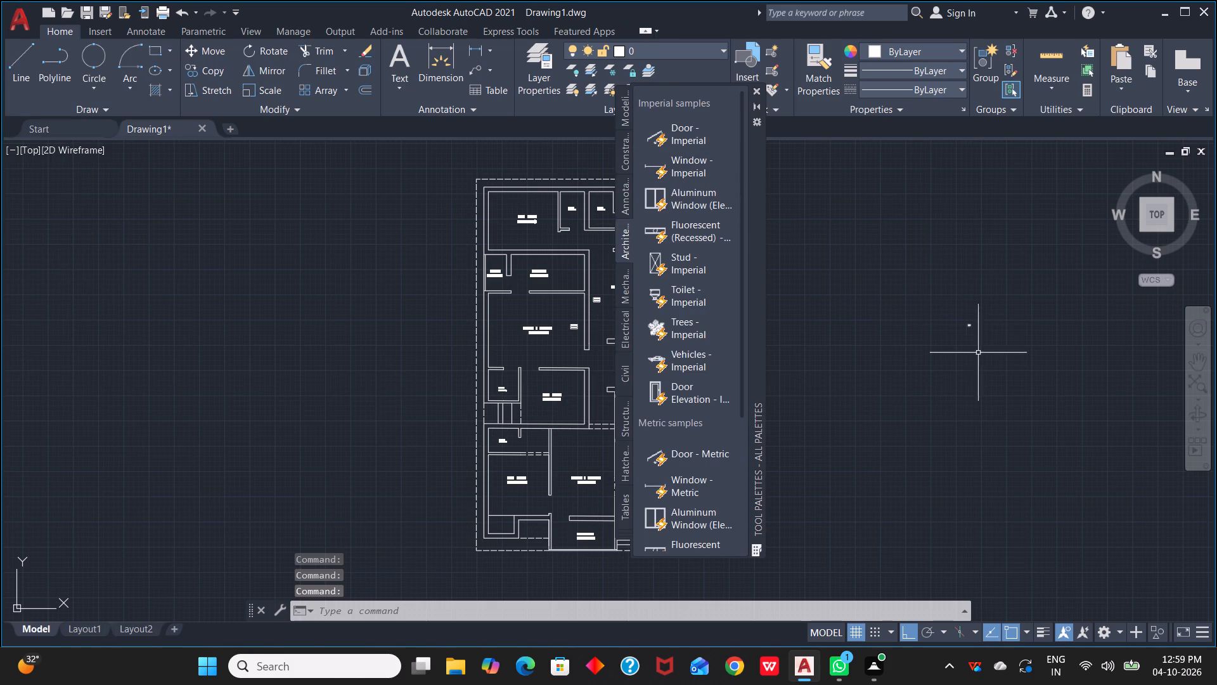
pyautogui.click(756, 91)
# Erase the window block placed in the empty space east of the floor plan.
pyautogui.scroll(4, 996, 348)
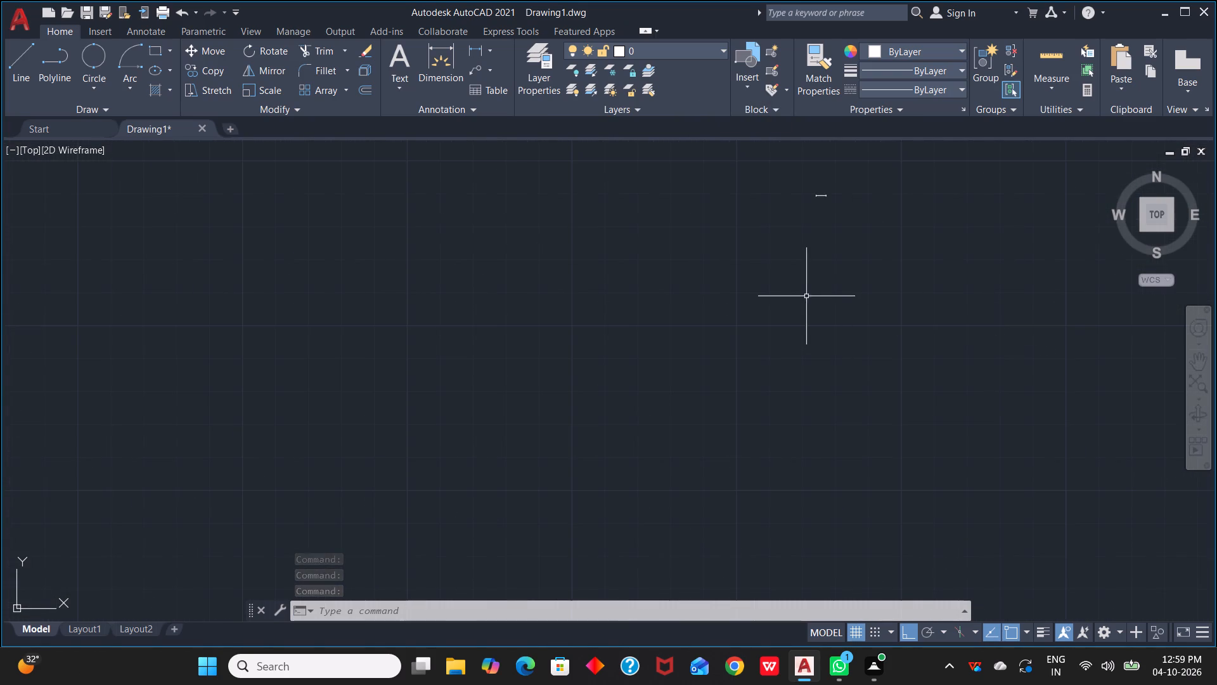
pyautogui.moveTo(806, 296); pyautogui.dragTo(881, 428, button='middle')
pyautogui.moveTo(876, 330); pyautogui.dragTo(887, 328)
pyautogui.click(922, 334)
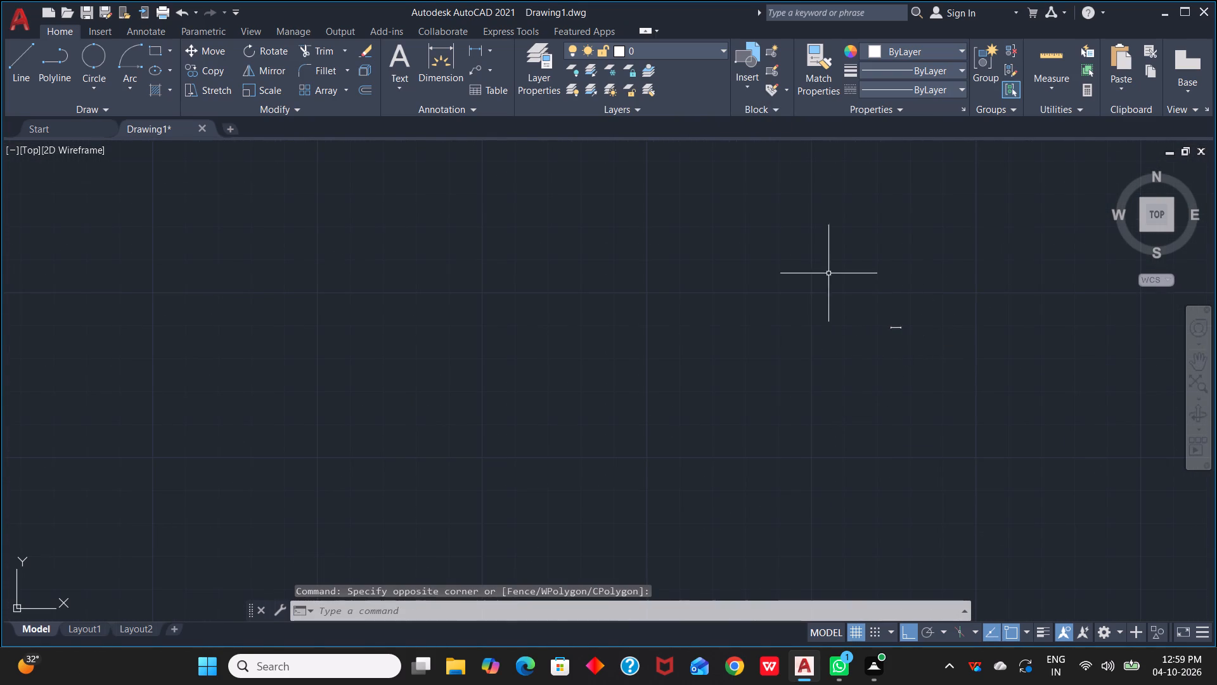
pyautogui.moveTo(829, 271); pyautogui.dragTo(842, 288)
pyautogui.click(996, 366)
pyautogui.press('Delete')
# Insert a Door - Imperial block from the architectural tool palette in the empty space east of the floor plan.
pyautogui.scroll(-3, 606, 415)
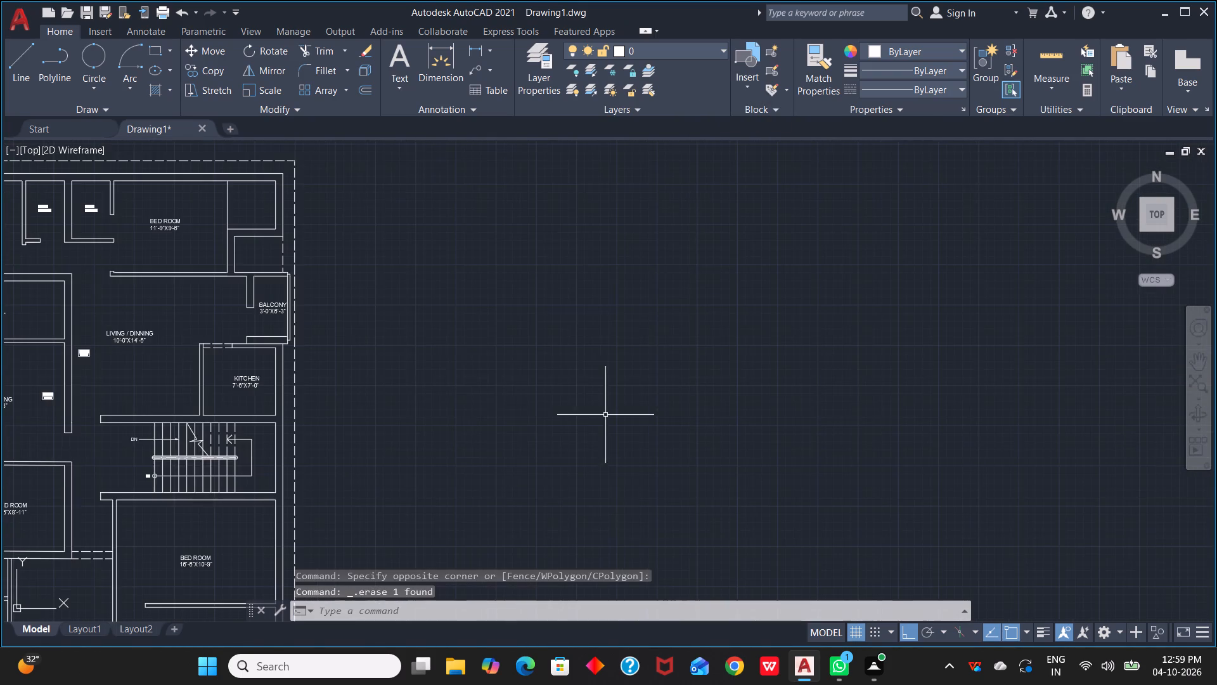
pyautogui.moveTo(458, 385); pyautogui.dragTo(811, 384, button='middle')
pyautogui.hotkey('ctrl', '3')
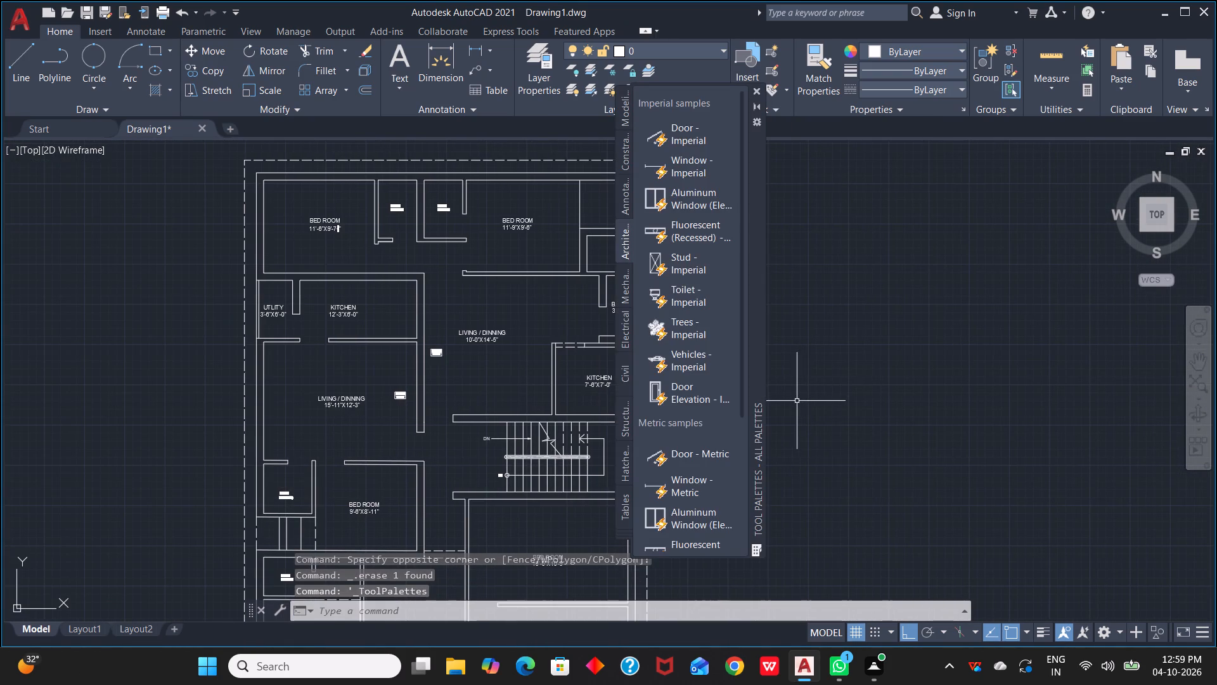
pyautogui.moveTo(695, 133); pyautogui.dragTo(988, 322)
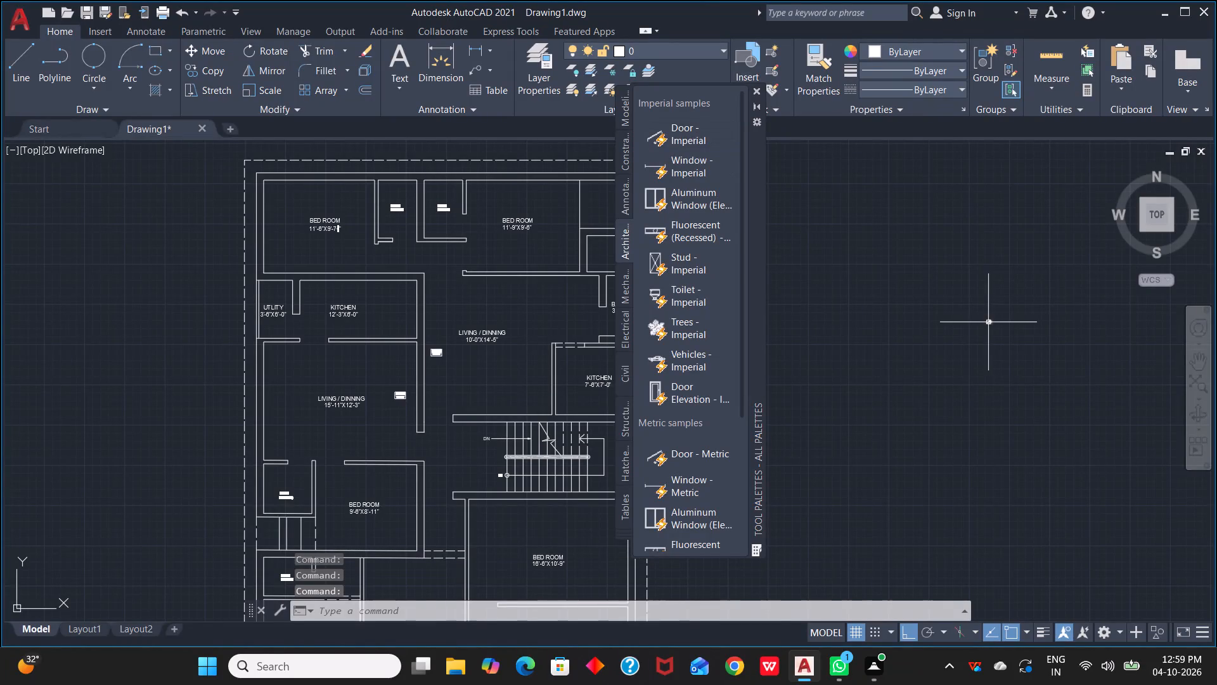
pyautogui.click(974, 321)
pyautogui.press('Escape')
pyautogui.scroll(3, 964, 330)
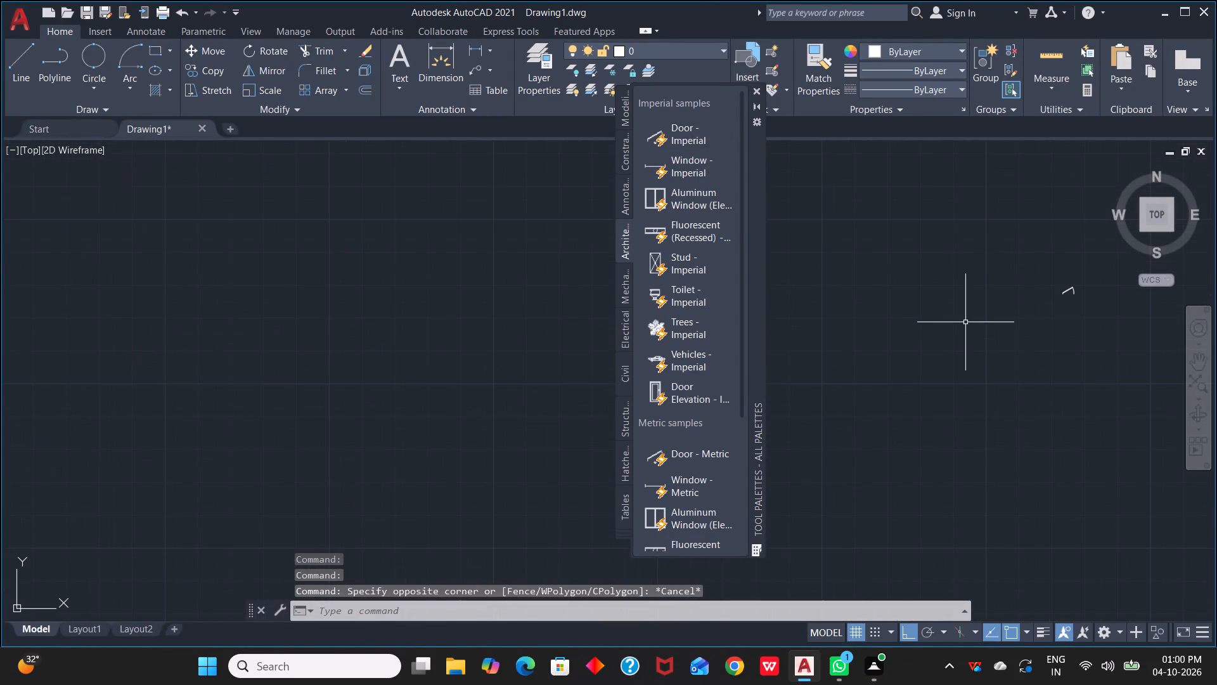
pyautogui.click(754, 91)
# Scale the door block by reference from its lower-left jamb corner, using the distance between jambs, to a new width of 3'.
pyautogui.scroll(-1, 853, 276)
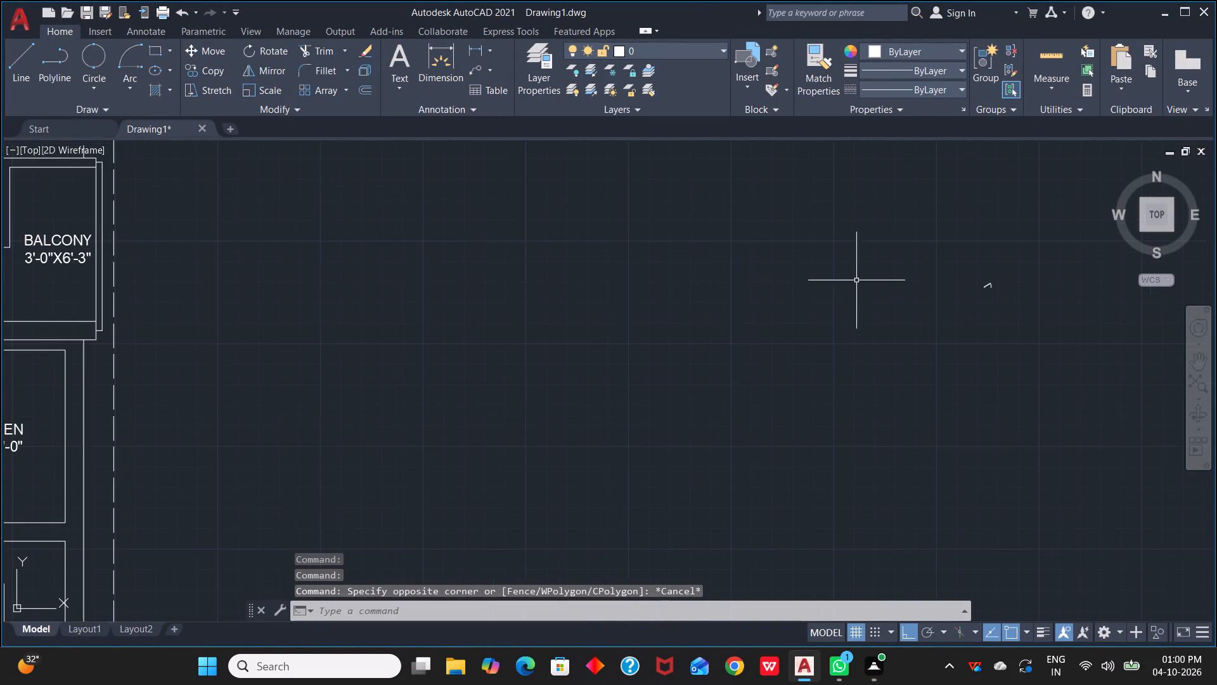
pyautogui.moveTo(872, 295); pyautogui.dragTo(689, 310, button='middle')
pyautogui.moveTo(770, 278); pyautogui.dragTo(801, 301)
pyautogui.click(879, 336)
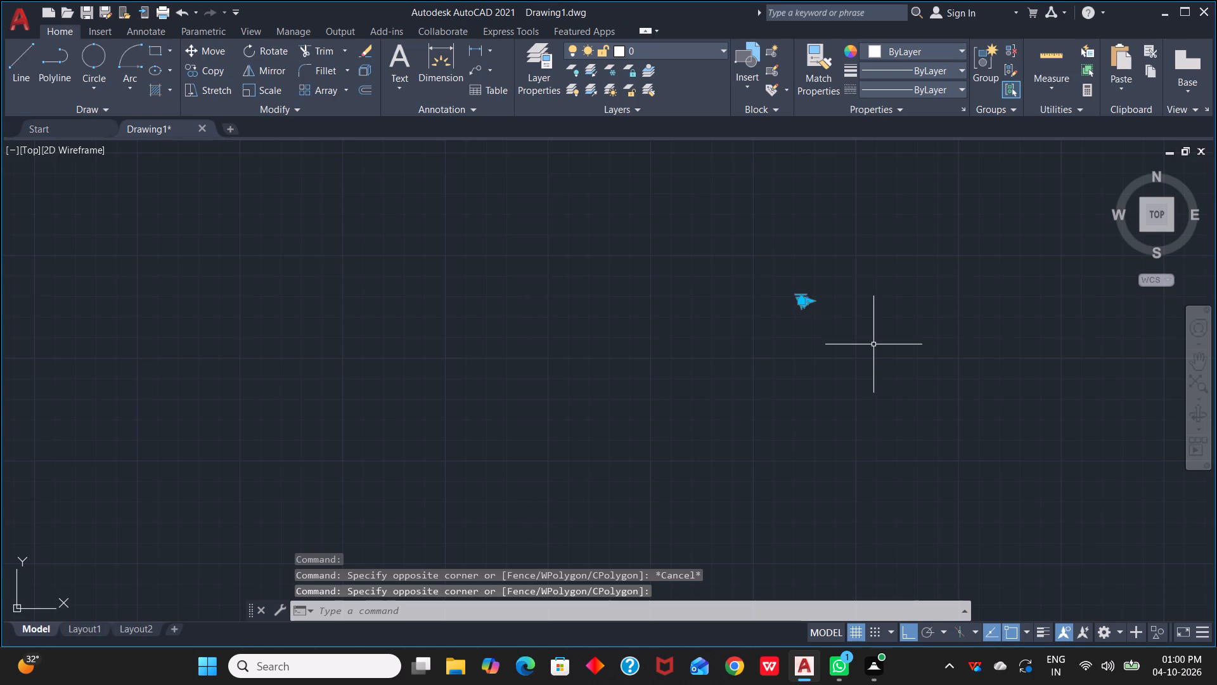
pyautogui.write('SC')
pyautogui.press('space')
pyautogui.scroll(4, 751, 313)
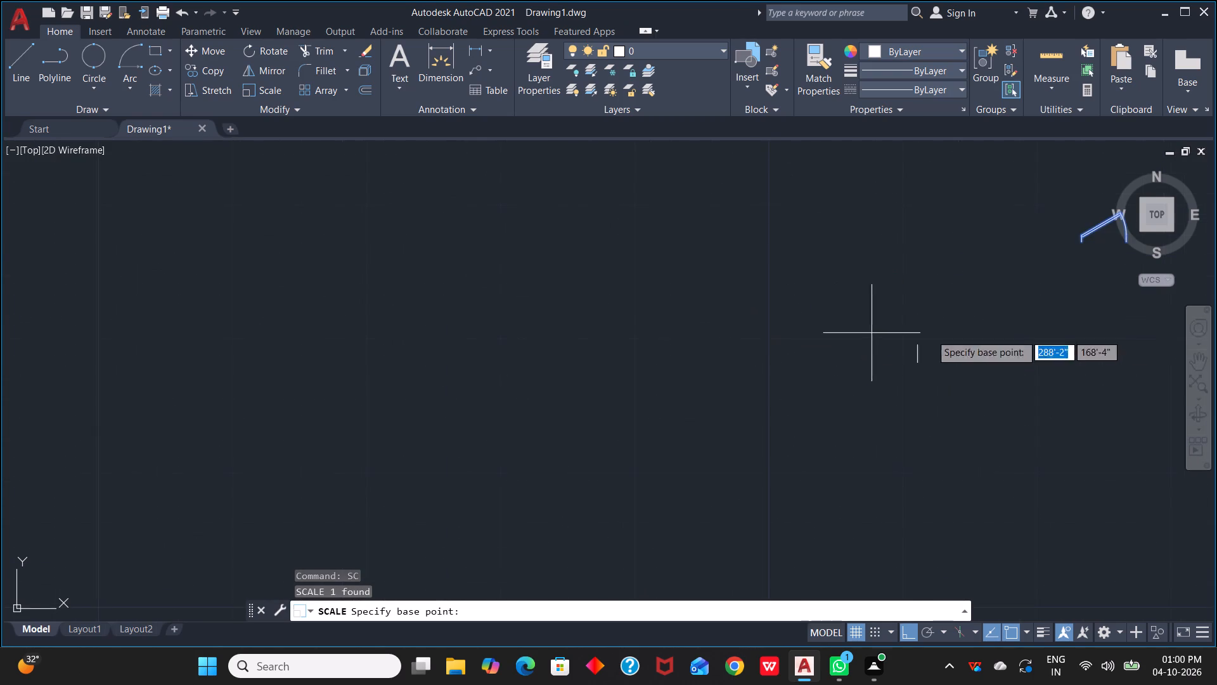
pyautogui.moveTo(1027, 329); pyautogui.dragTo(765, 415, button='middle')
pyautogui.scroll(3, 773, 370)
pyautogui.moveTo(904, 333); pyautogui.dragTo(660, 501, button='middle')
pyautogui.scroll(1, 716, 417)
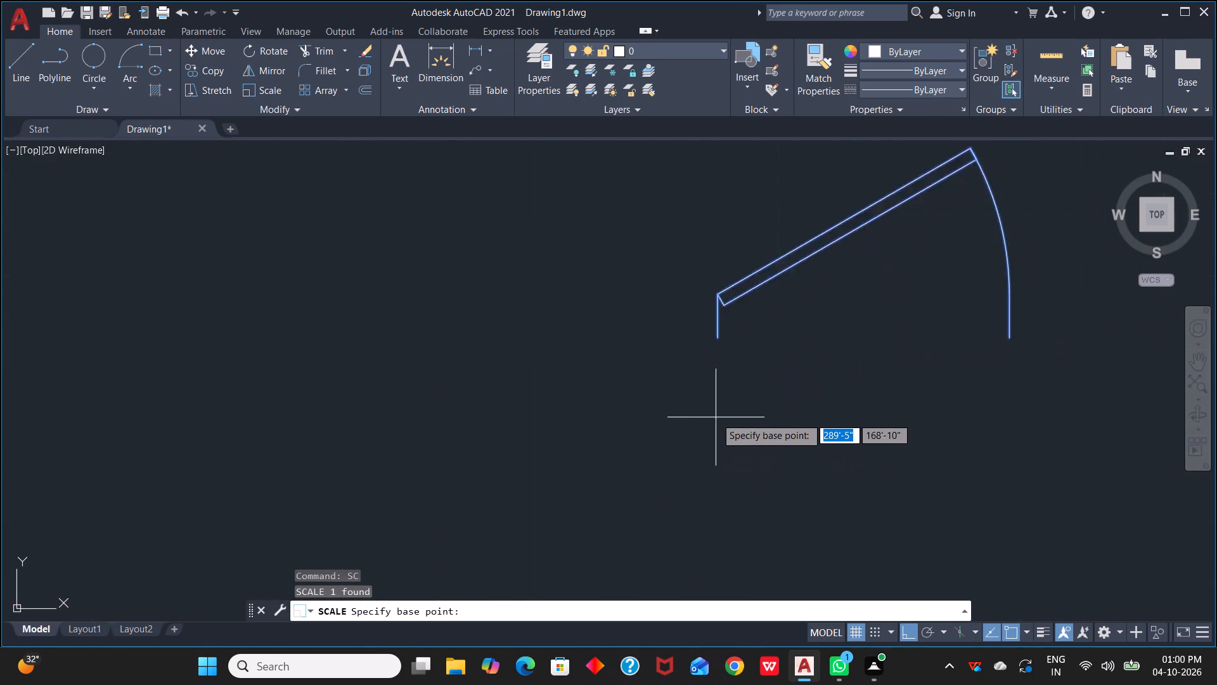
pyautogui.scroll(1, 716, 417)
pyautogui.click(723, 290)
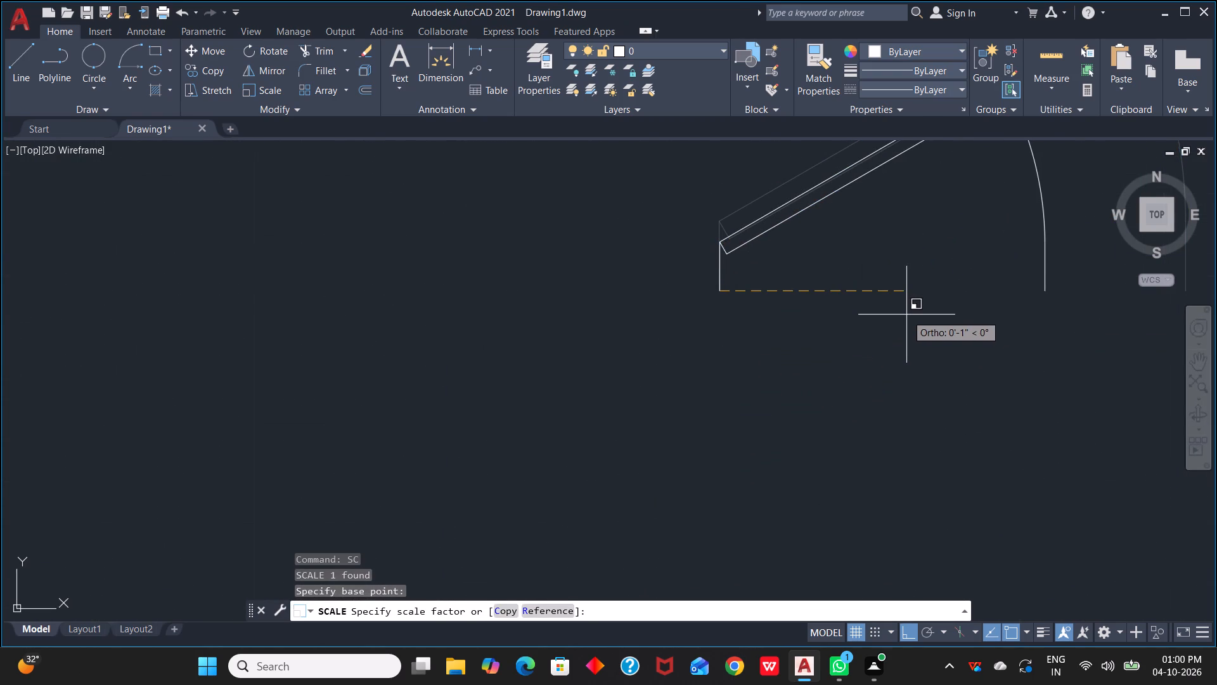
pyautogui.write('R')
pyautogui.press('space')
pyautogui.click(727, 294)
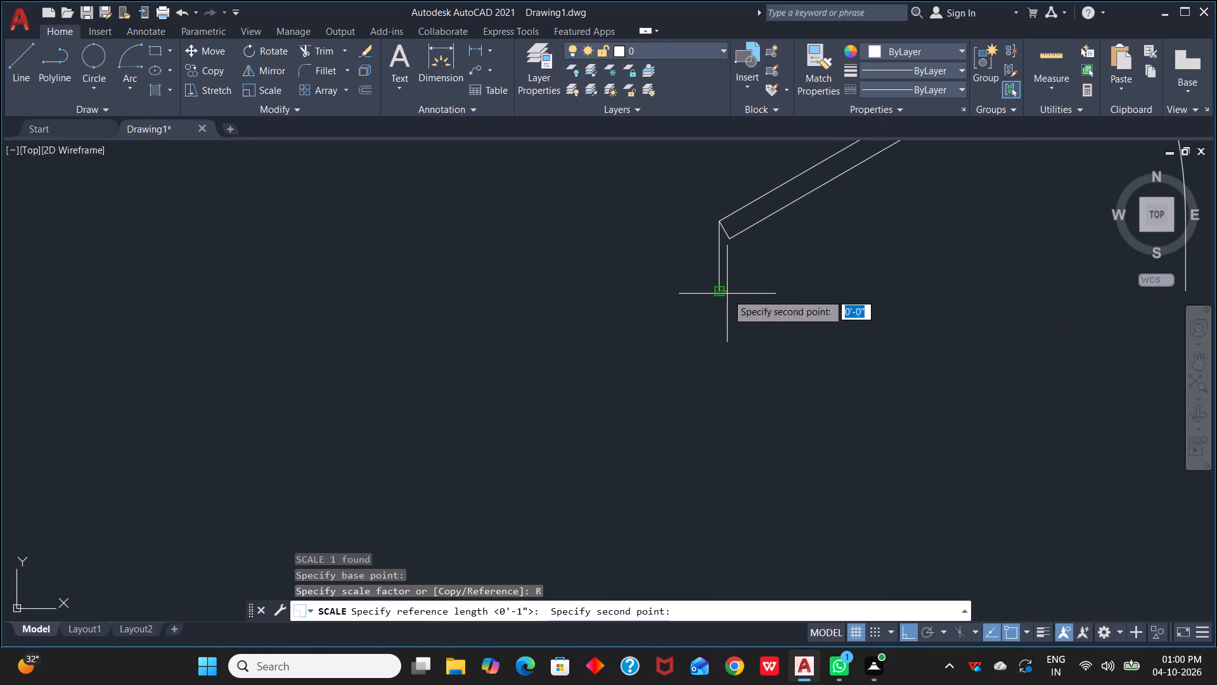
pyautogui.scroll(-1, 923, 305)
pyautogui.moveTo(889, 324); pyautogui.dragTo(660, 376, button='middle')
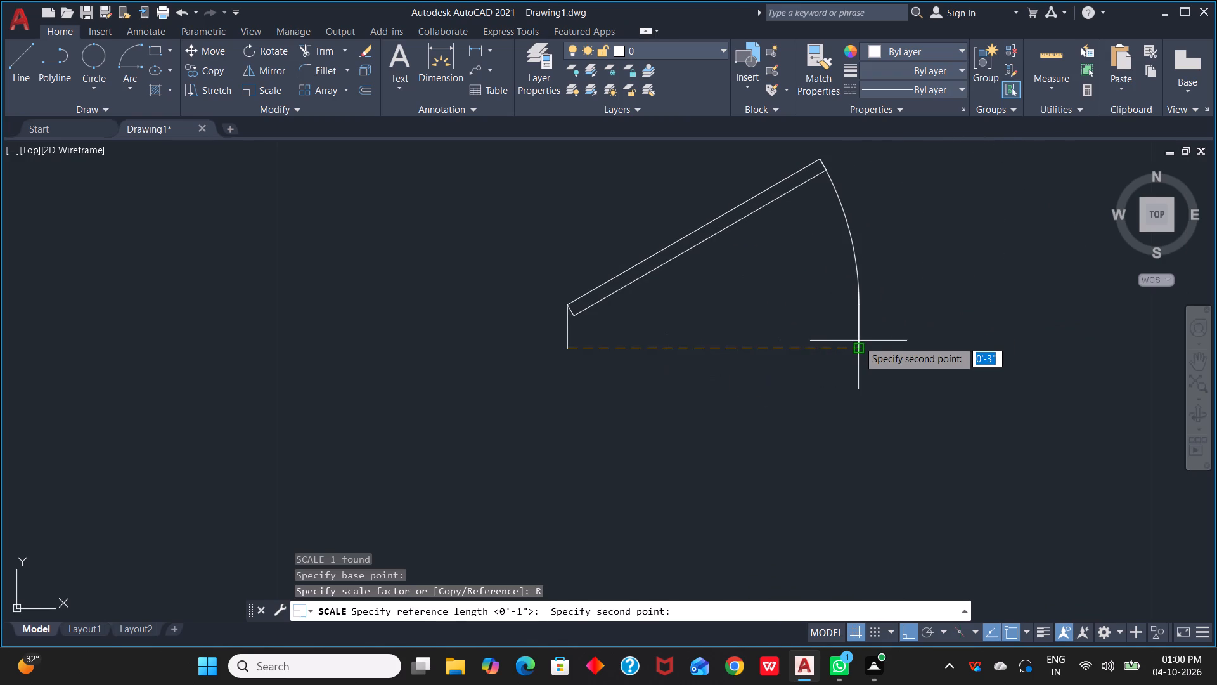
pyautogui.click(858, 341)
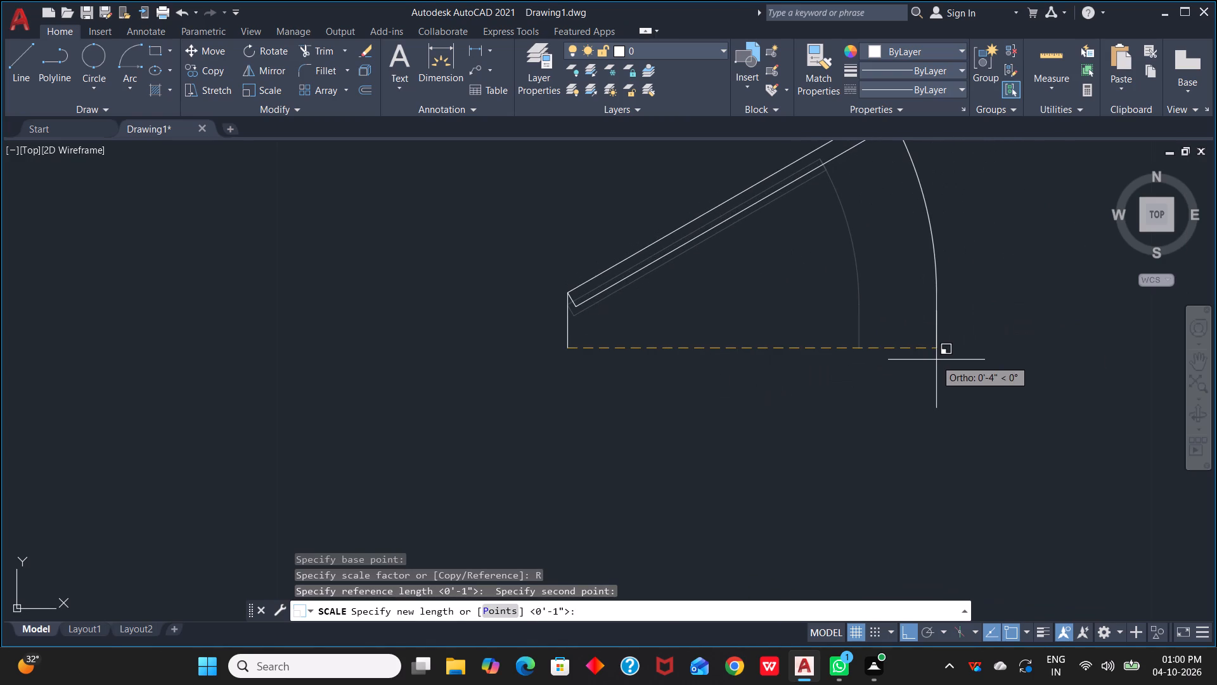
pyautogui.press('3')
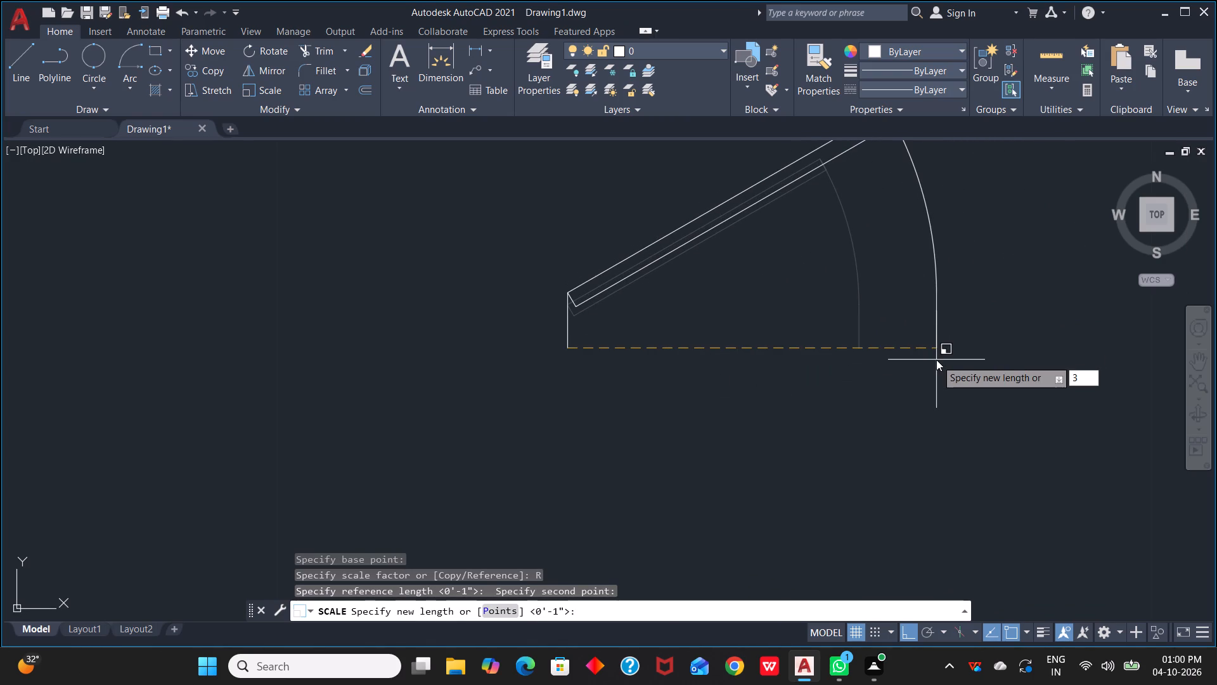
pyautogui.write("'")
pyautogui.press('space')
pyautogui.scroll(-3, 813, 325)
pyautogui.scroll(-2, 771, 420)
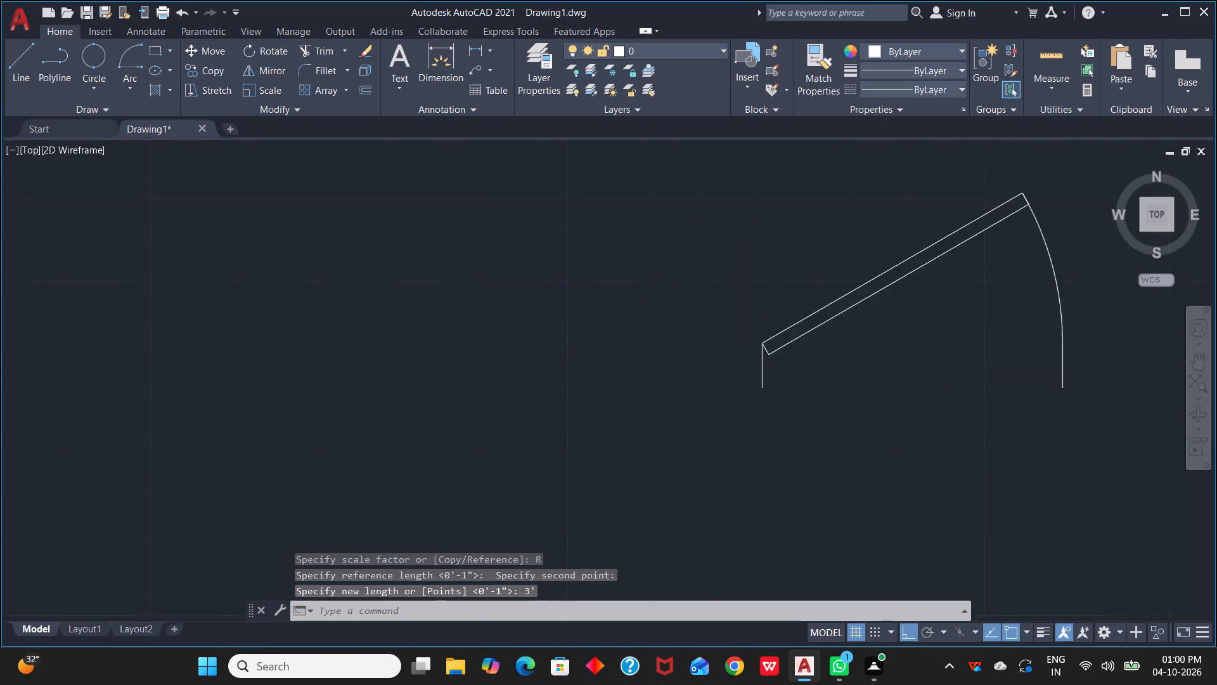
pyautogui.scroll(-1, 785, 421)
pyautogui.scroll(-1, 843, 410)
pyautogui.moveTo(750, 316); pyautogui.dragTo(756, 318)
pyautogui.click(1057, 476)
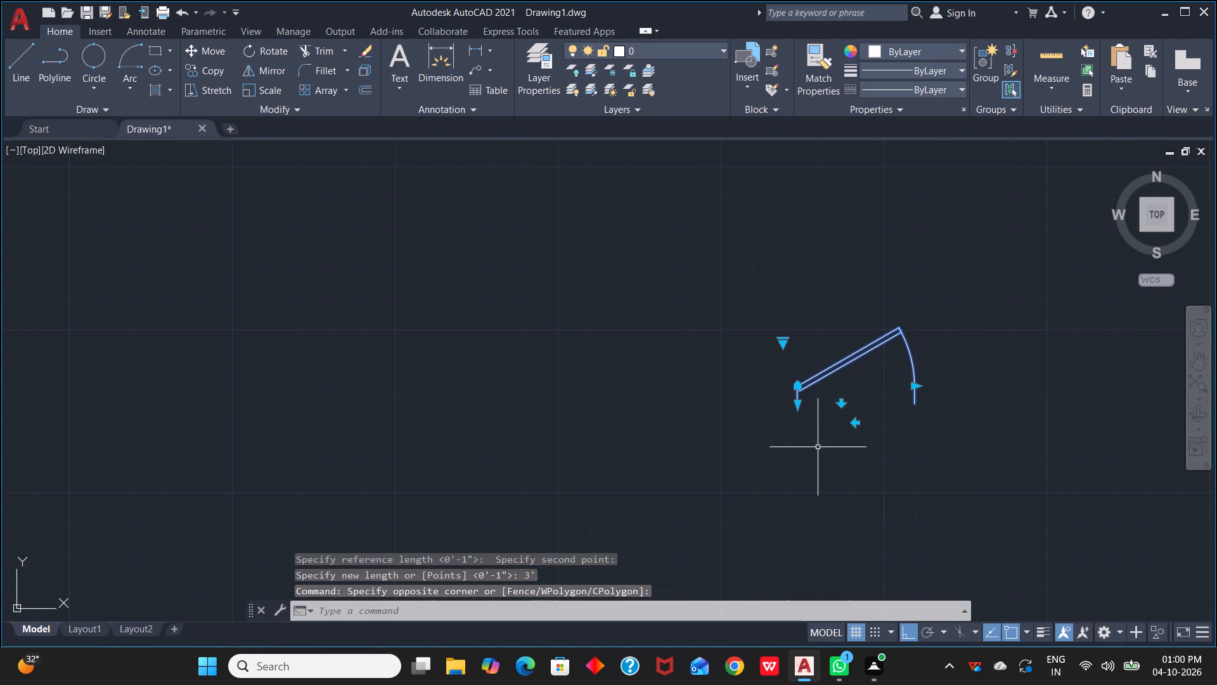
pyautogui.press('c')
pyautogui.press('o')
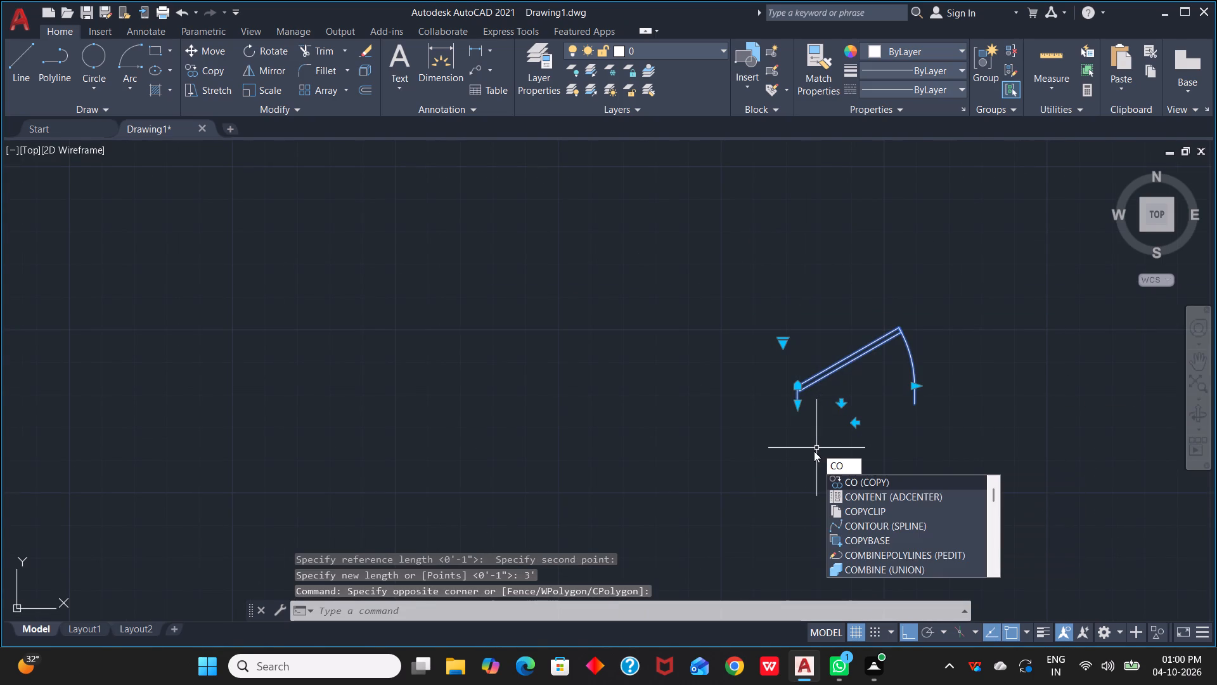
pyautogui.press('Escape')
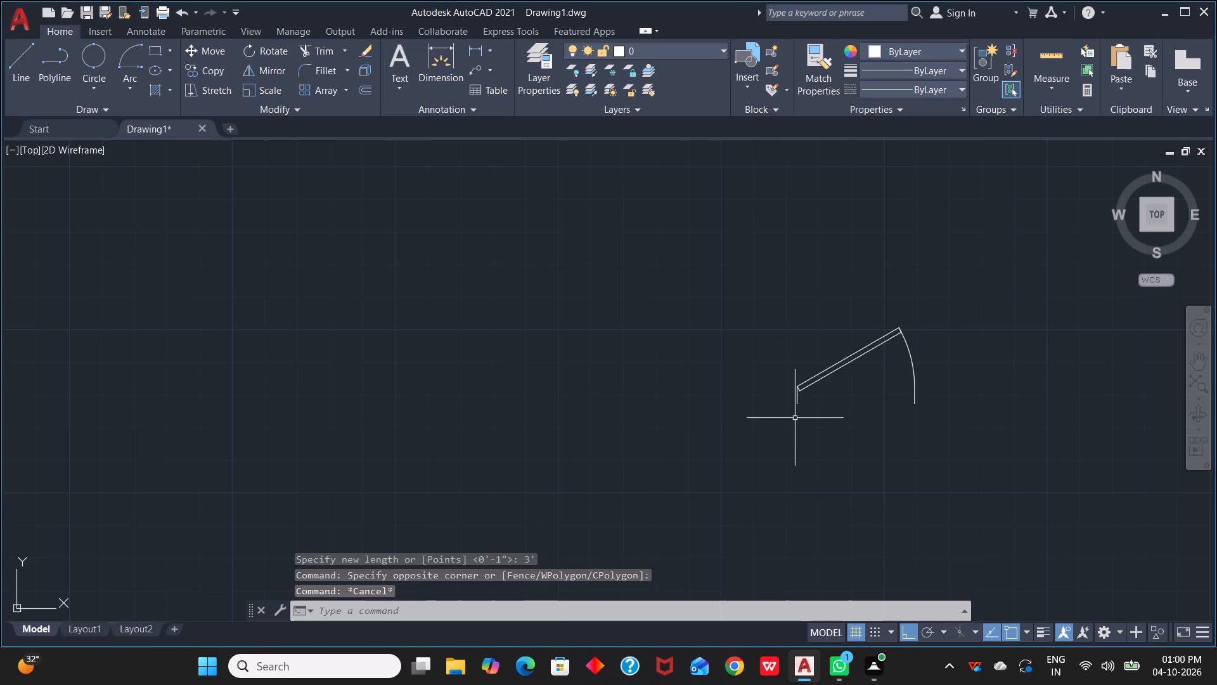
# Set the door block's opening angle to Open 90º.
pyautogui.click(797, 400)
pyautogui.click(783, 345)
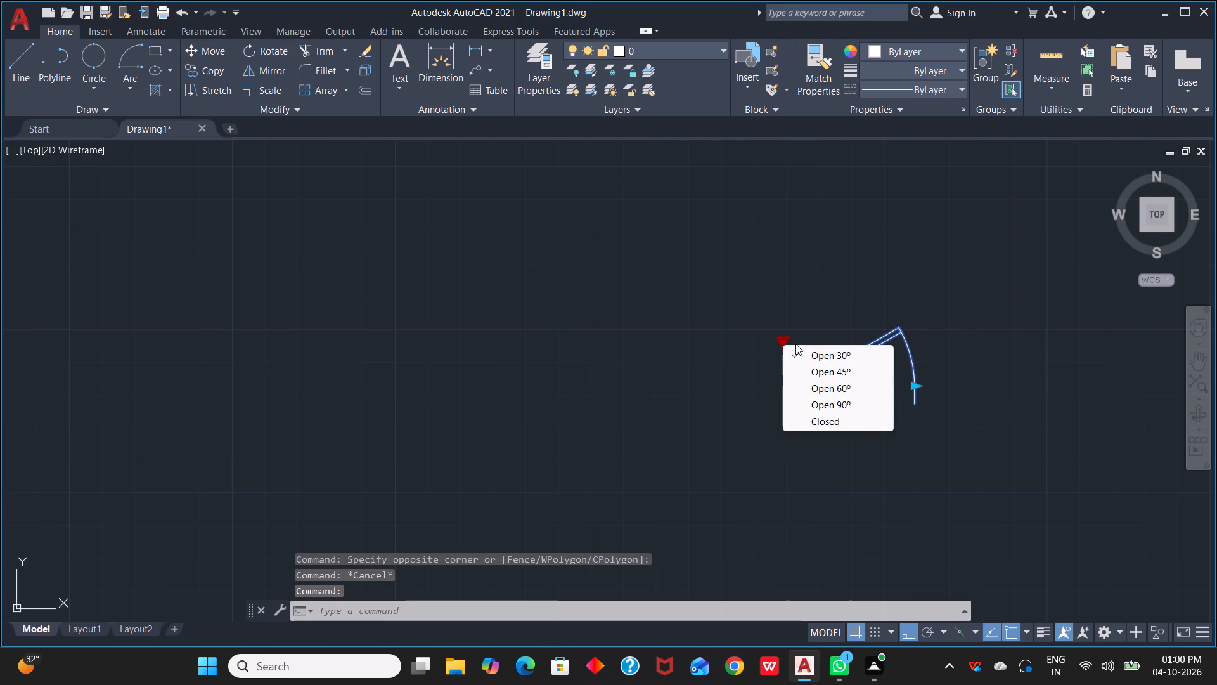
pyautogui.click(830, 398)
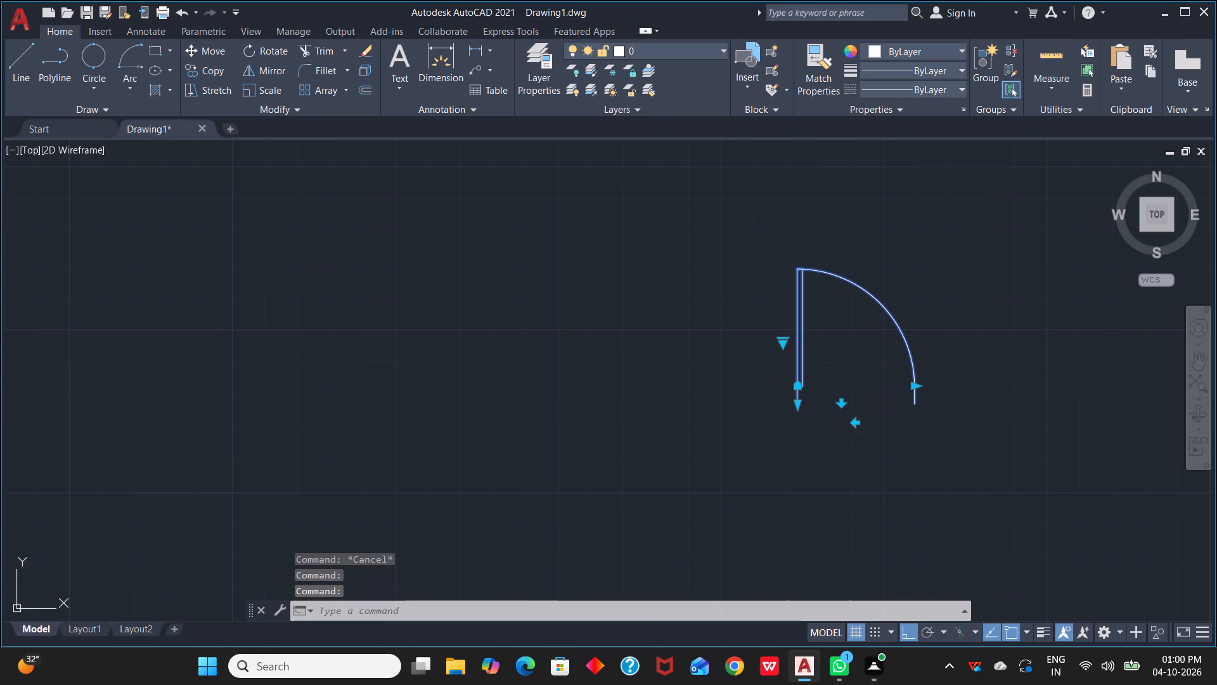
pyautogui.press('Escape')
# Copy the door block from its lower-left jamb corner, with Ortho off, into the opening at the southwest corner of the 16'-6"X10'-9" bedroom.
pyautogui.press('c')
pyautogui.write('O')
pyautogui.press('space')
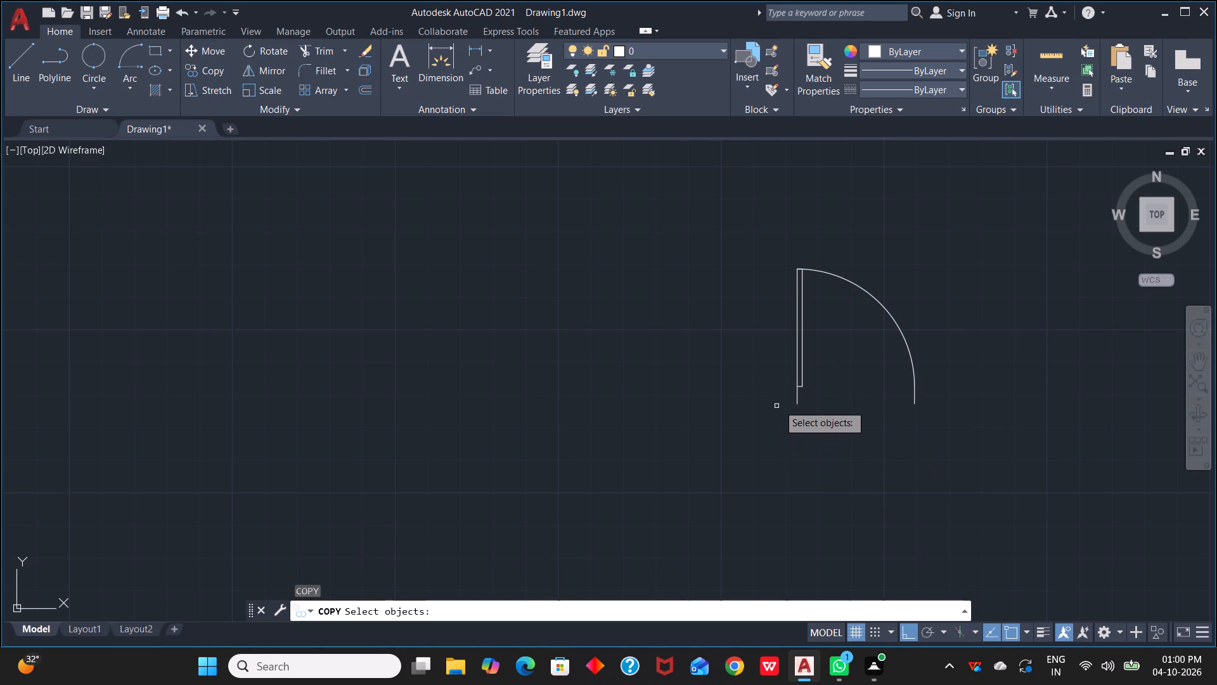
pyautogui.click(798, 396)
pyautogui.press('space')
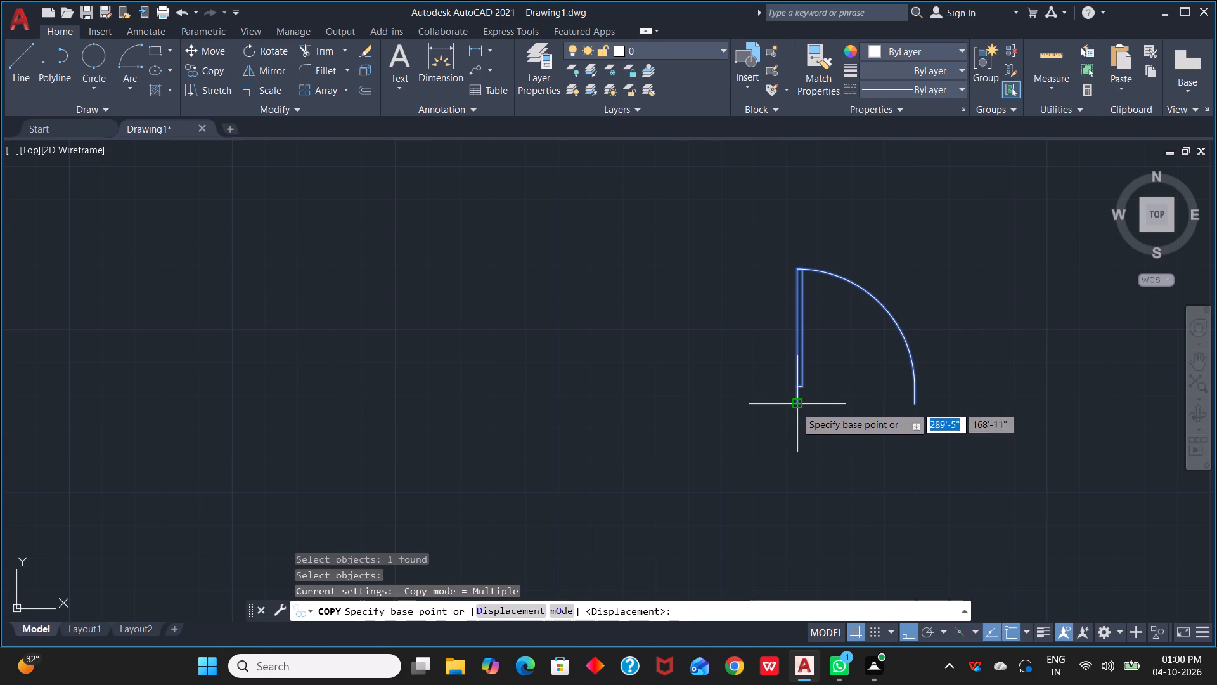
pyautogui.click(795, 407)
pyautogui.scroll(-3, 330, 431)
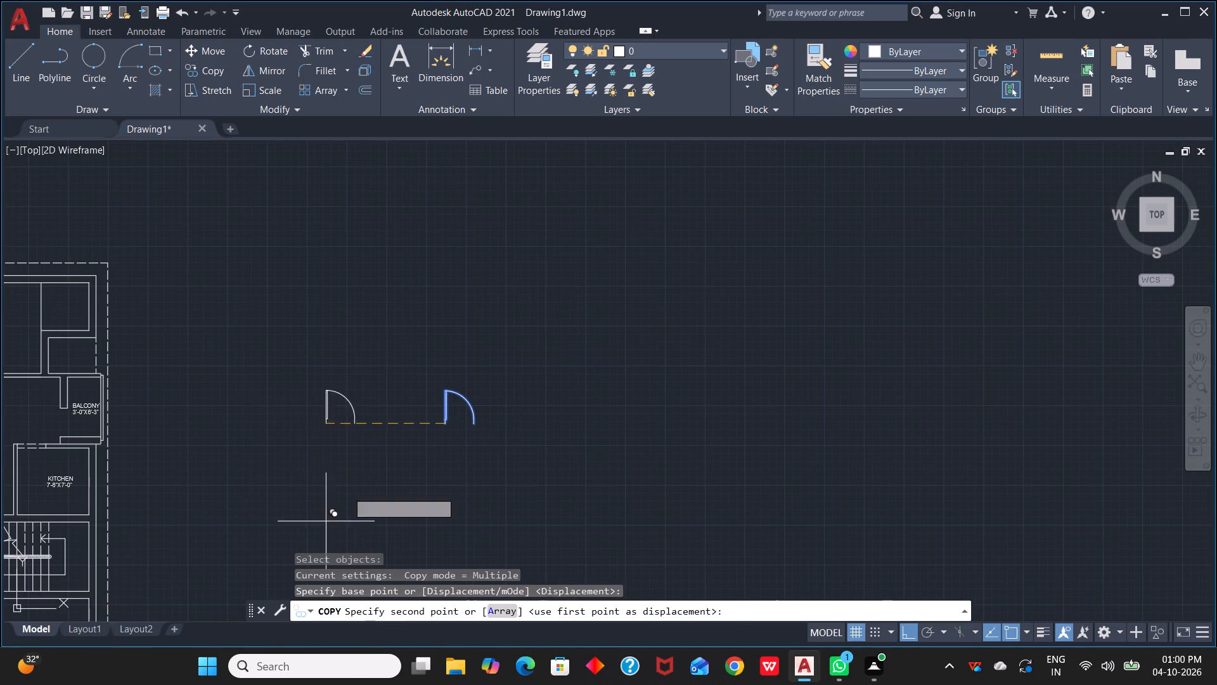
pyautogui.press('F8')
pyautogui.moveTo(295, 471); pyautogui.dragTo(1073, 580, button='middle')
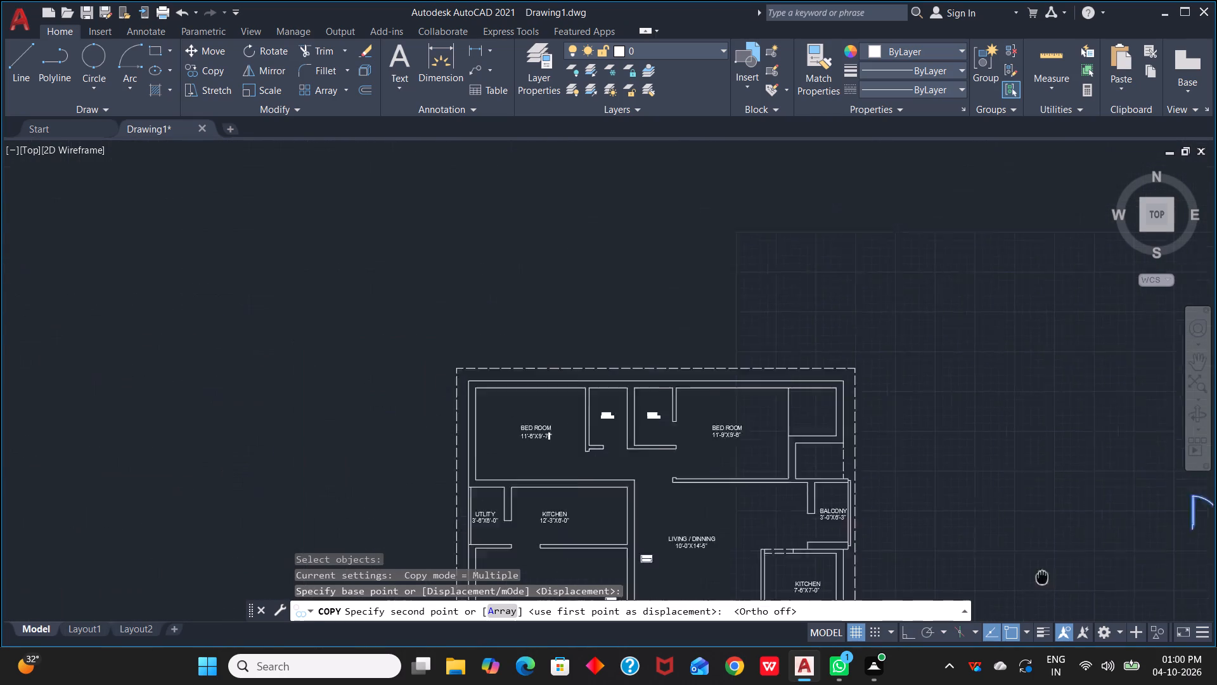
pyautogui.moveTo(1073, 580); pyautogui.dragTo(1216, 587, button='middle')
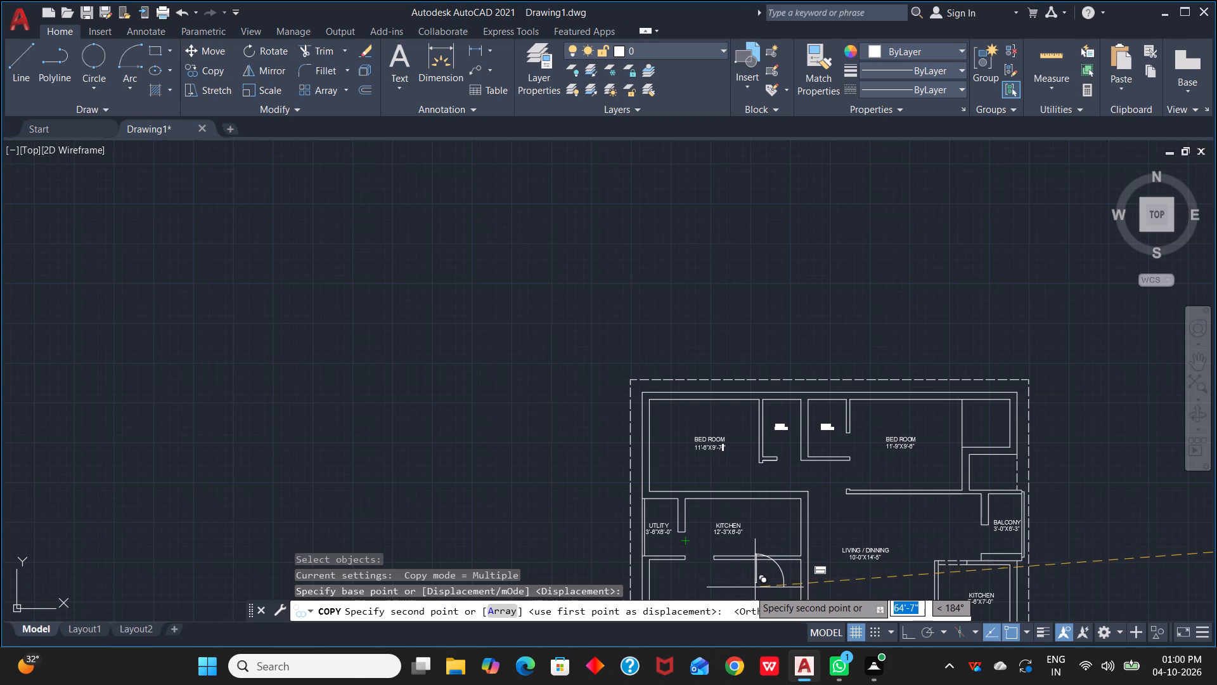
pyautogui.moveTo(734, 559); pyautogui.dragTo(777, 297, button='middle')
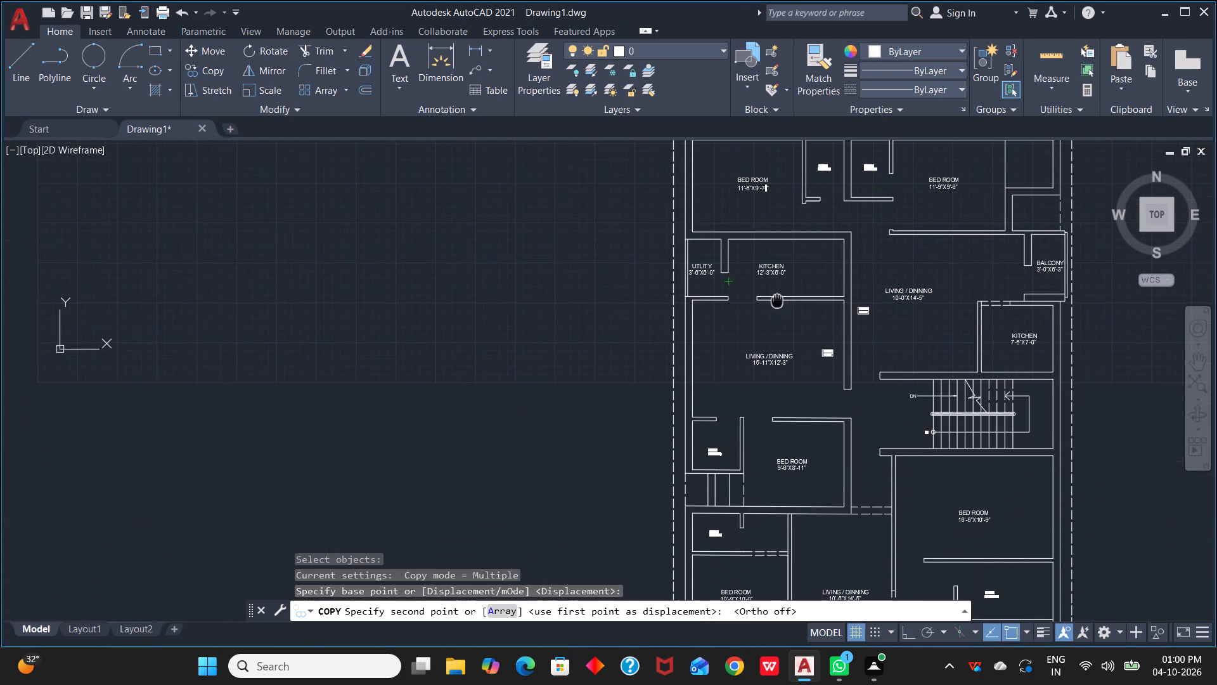
pyautogui.moveTo(777, 297); pyautogui.dragTo(777, 296, button='middle')
pyautogui.scroll(4, 743, 412)
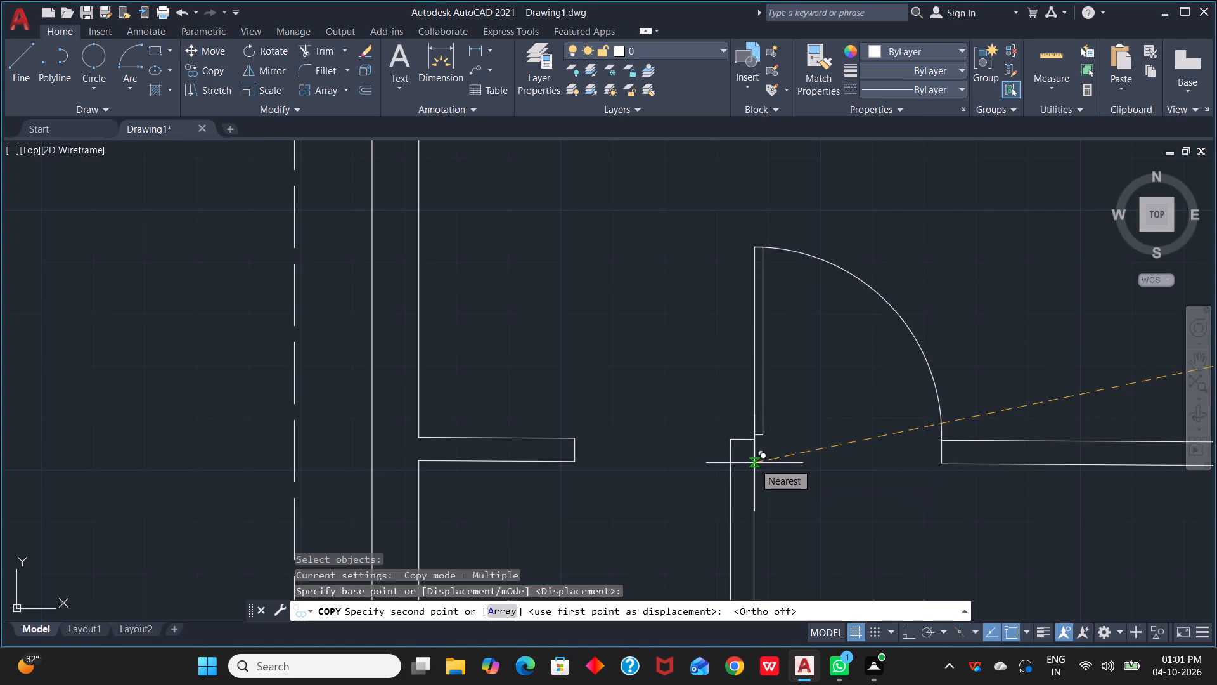
pyautogui.scroll(1, 752, 464)
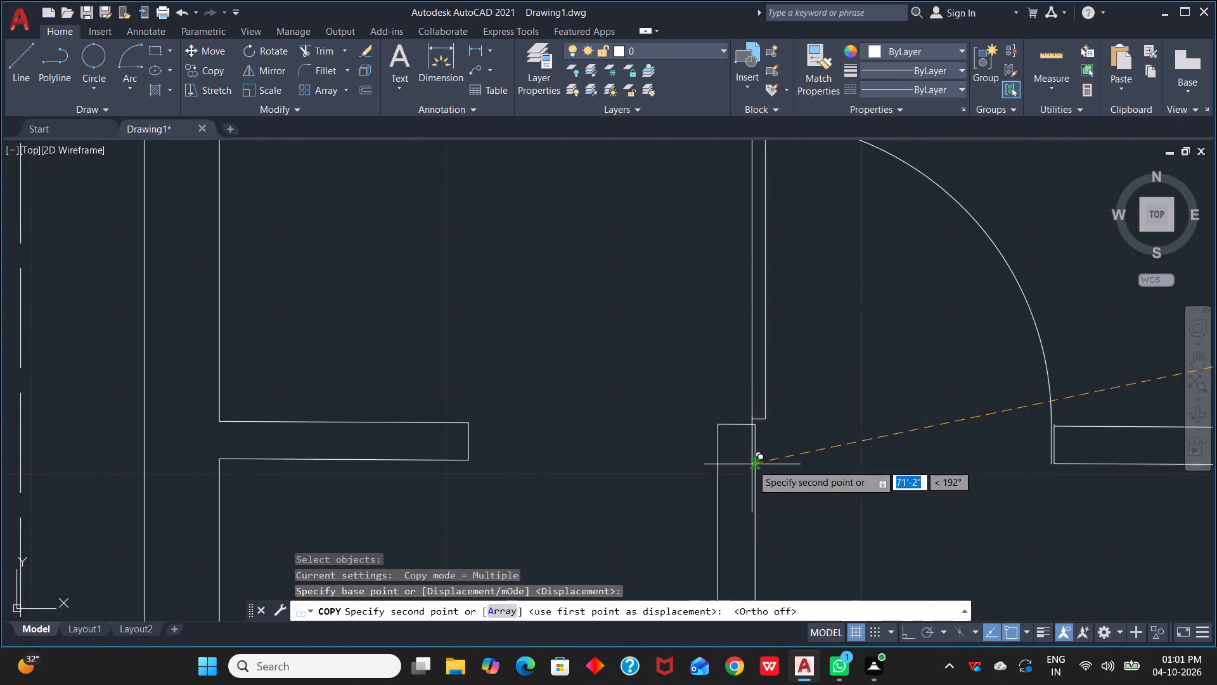
pyautogui.scroll(2, 752, 464)
pyautogui.scroll(-2, 808, 471)
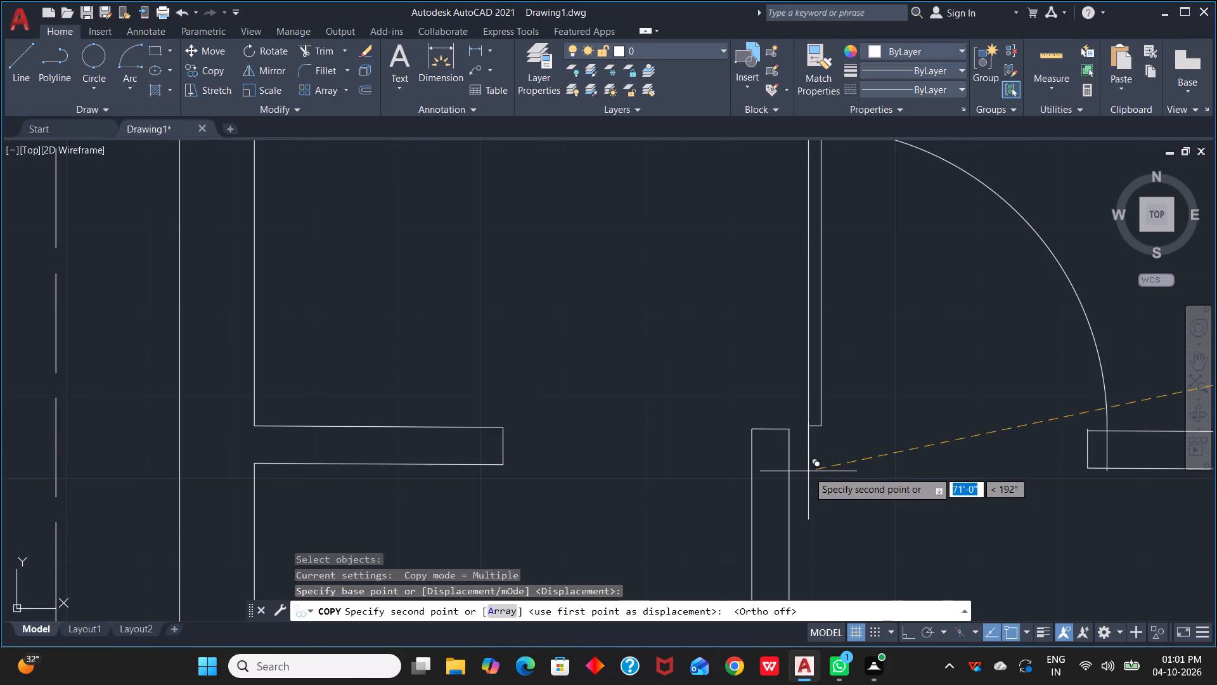
pyautogui.scroll(-2, 806, 473)
pyautogui.scroll(-2, 916, 547)
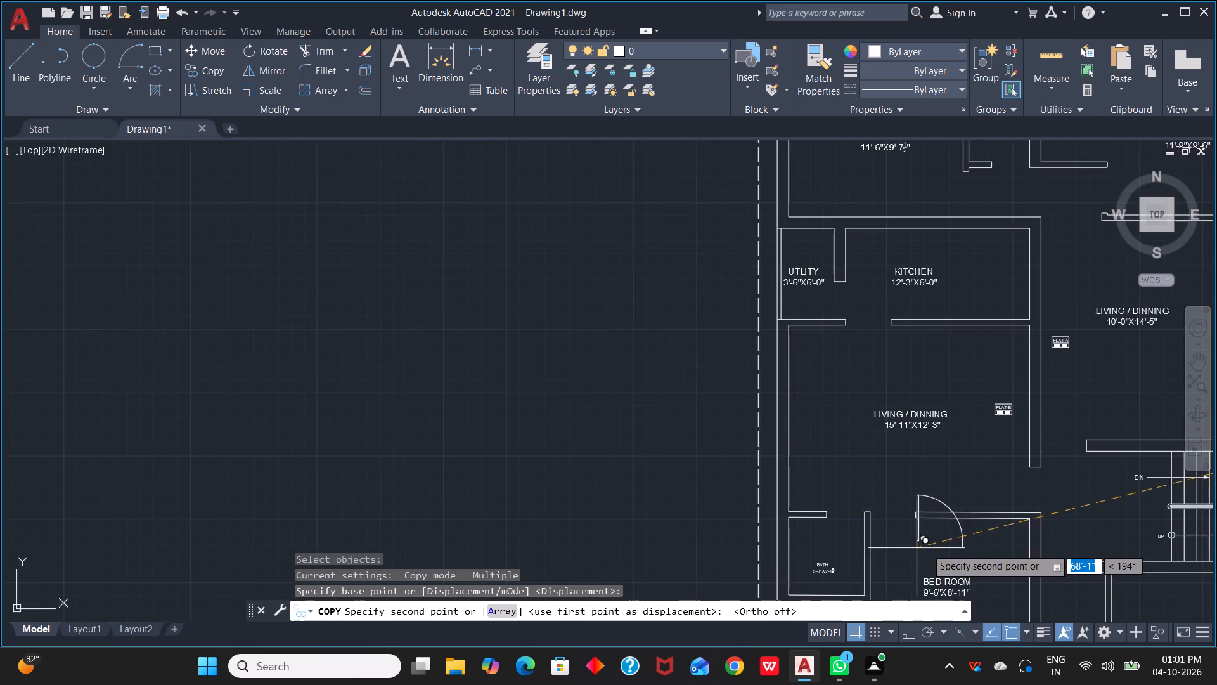
pyautogui.moveTo(929, 548); pyautogui.dragTo(577, 490, button='middle')
pyautogui.moveTo(823, 544); pyautogui.dragTo(828, 311, button='middle')
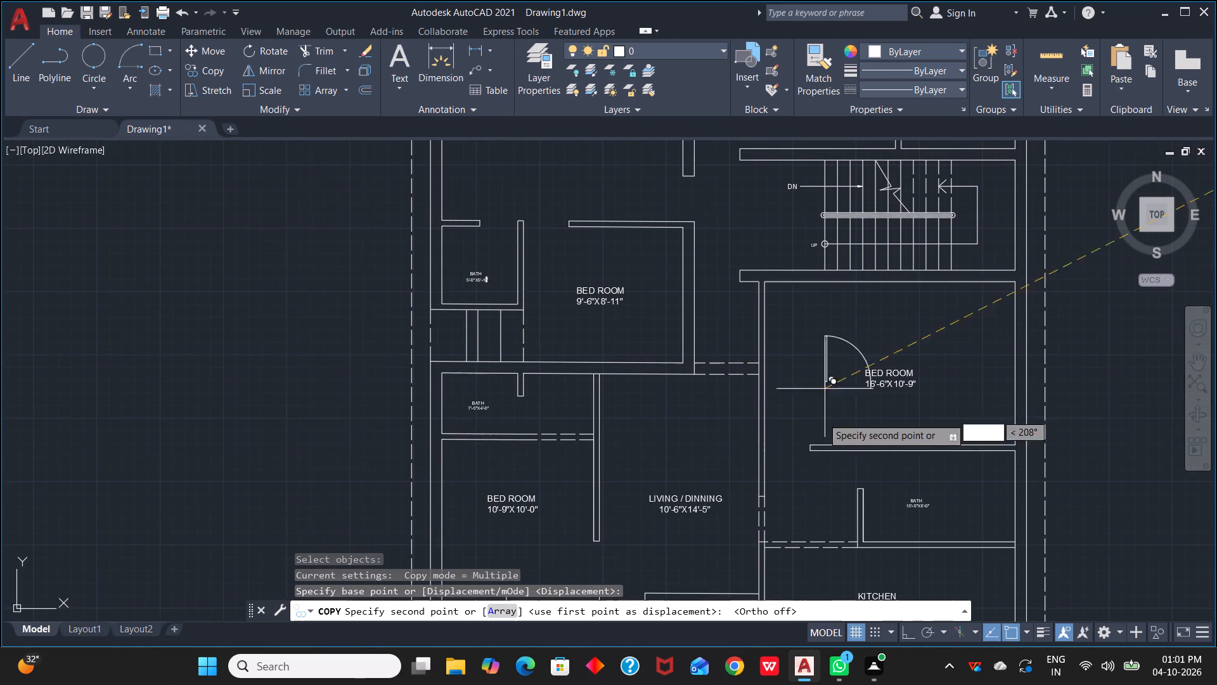
pyautogui.scroll(3, 774, 457)
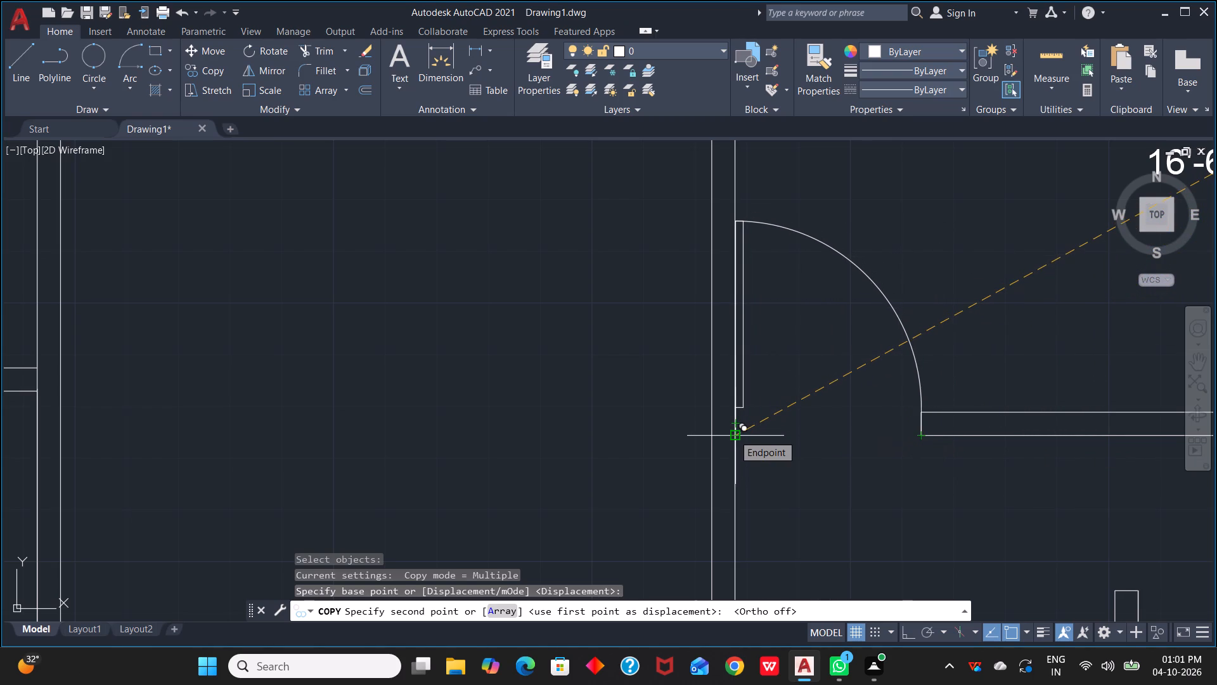
pyautogui.click(733, 434)
# Place another door copy in the opening between the 10'-6"X14'-5" living/dining room and the balcony.
pyautogui.scroll(-1, 933, 511)
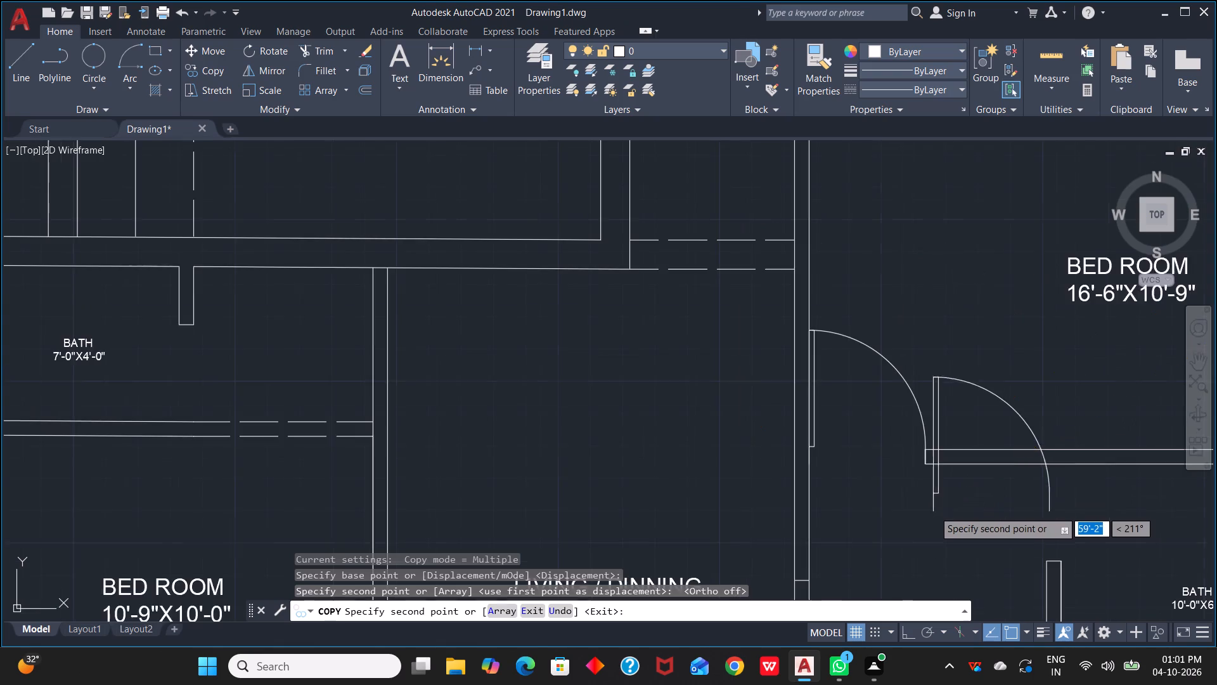
pyautogui.scroll(-1, 958, 509)
pyautogui.moveTo(958, 509); pyautogui.dragTo(889, 315, button='middle')
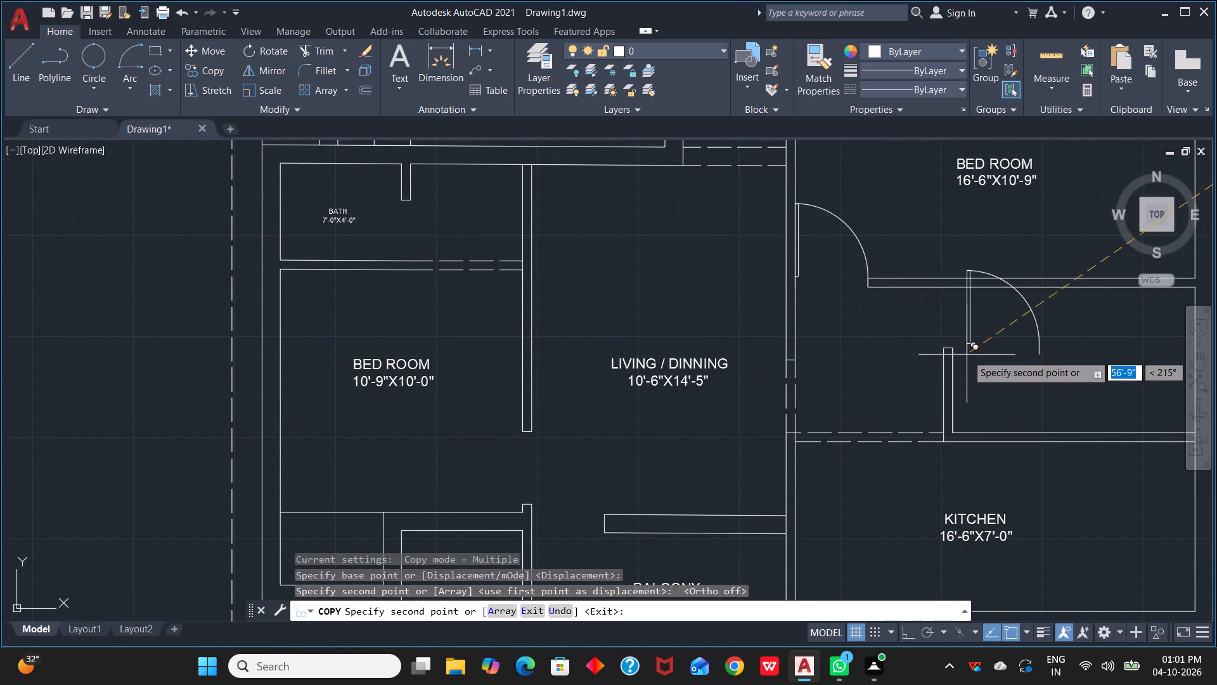
pyautogui.scroll(-1, 563, 506)
pyautogui.moveTo(563, 506); pyautogui.dragTo(699, 423, button='middle')
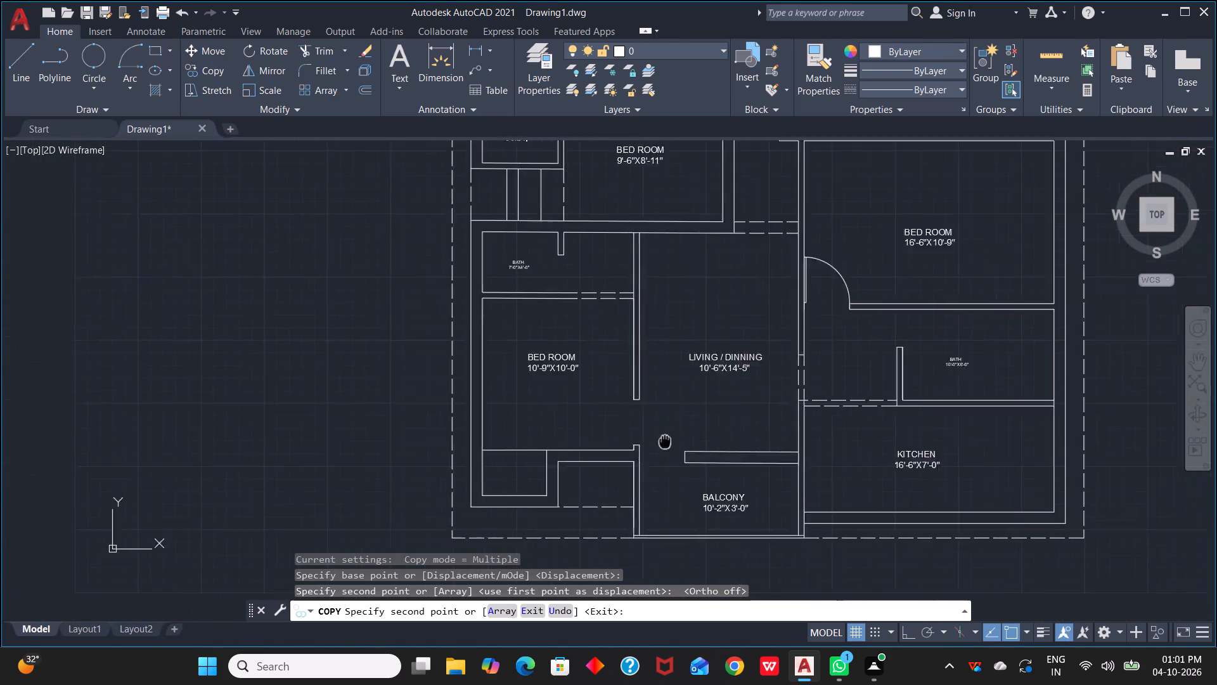
pyautogui.moveTo(699, 423); pyautogui.dragTo(792, 386, button='middle')
pyautogui.scroll(2, 785, 399)
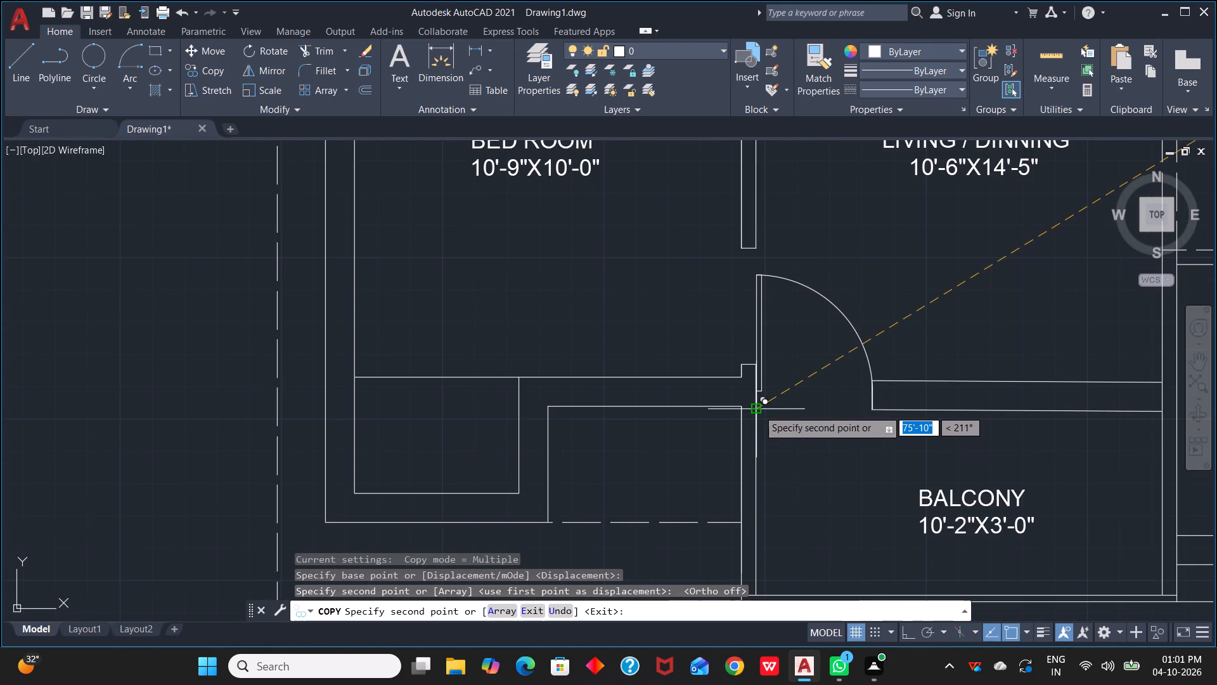
pyautogui.click(758, 410)
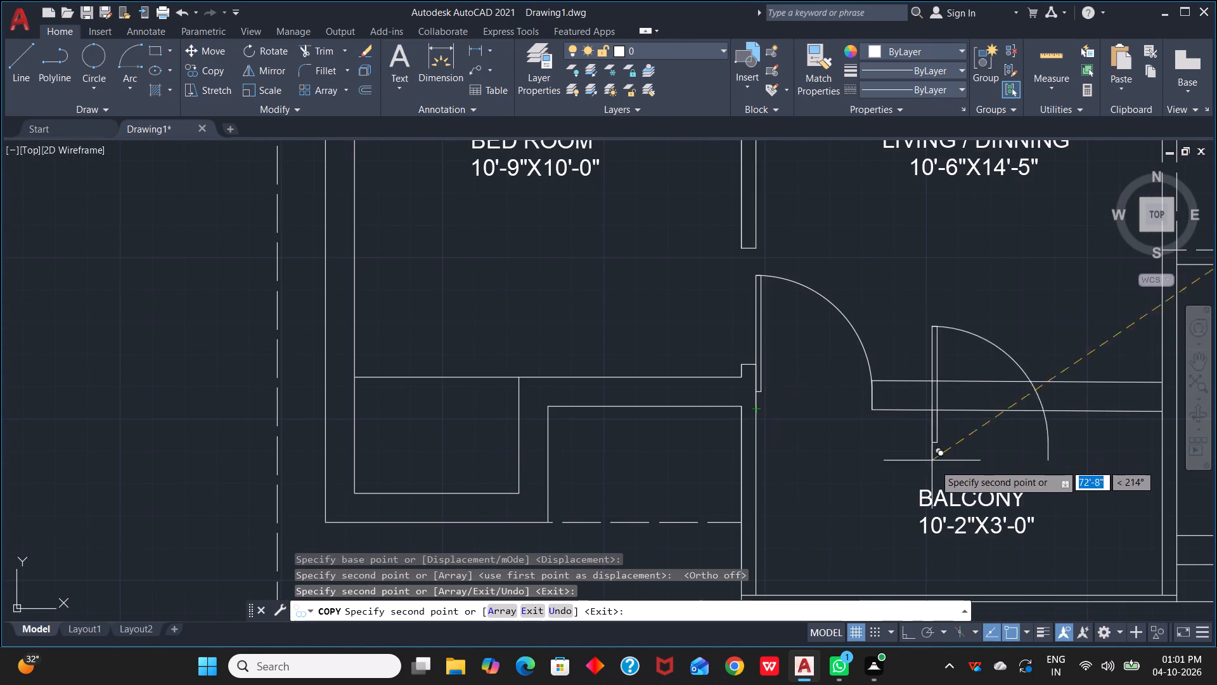
# Place another door copy in the entrance opening between the 9'-6"X8'-11" bedroom's east wall and the staircase's lower wall.
pyautogui.scroll(-1, 773, 436)
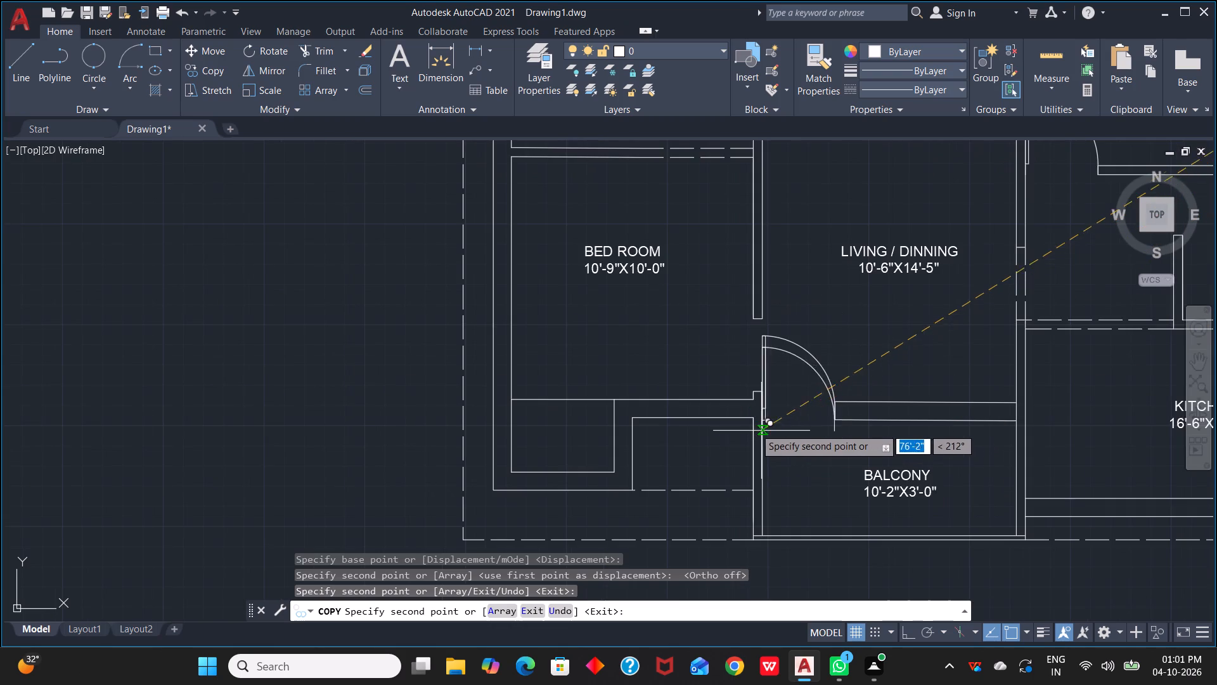
pyautogui.scroll(-2, 883, 407)
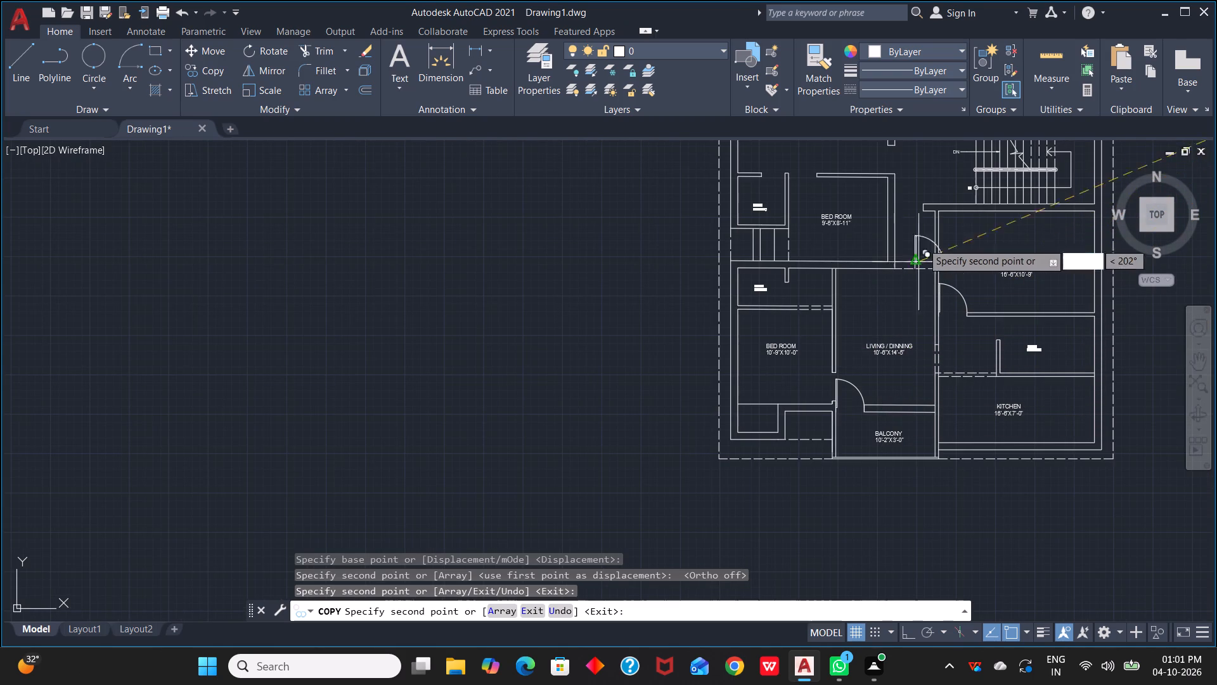
pyautogui.scroll(4, 910, 208)
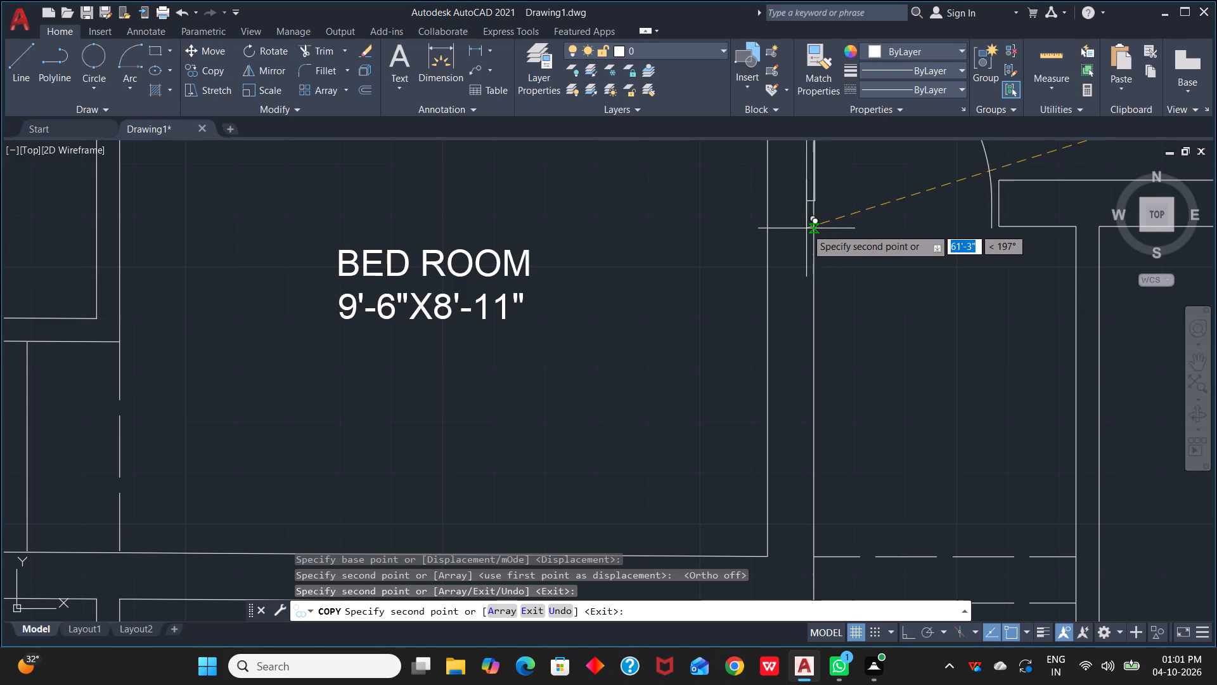
pyautogui.scroll(1, 815, 226)
pyautogui.moveTo(815, 226); pyautogui.dragTo(748, 310, button='middle')
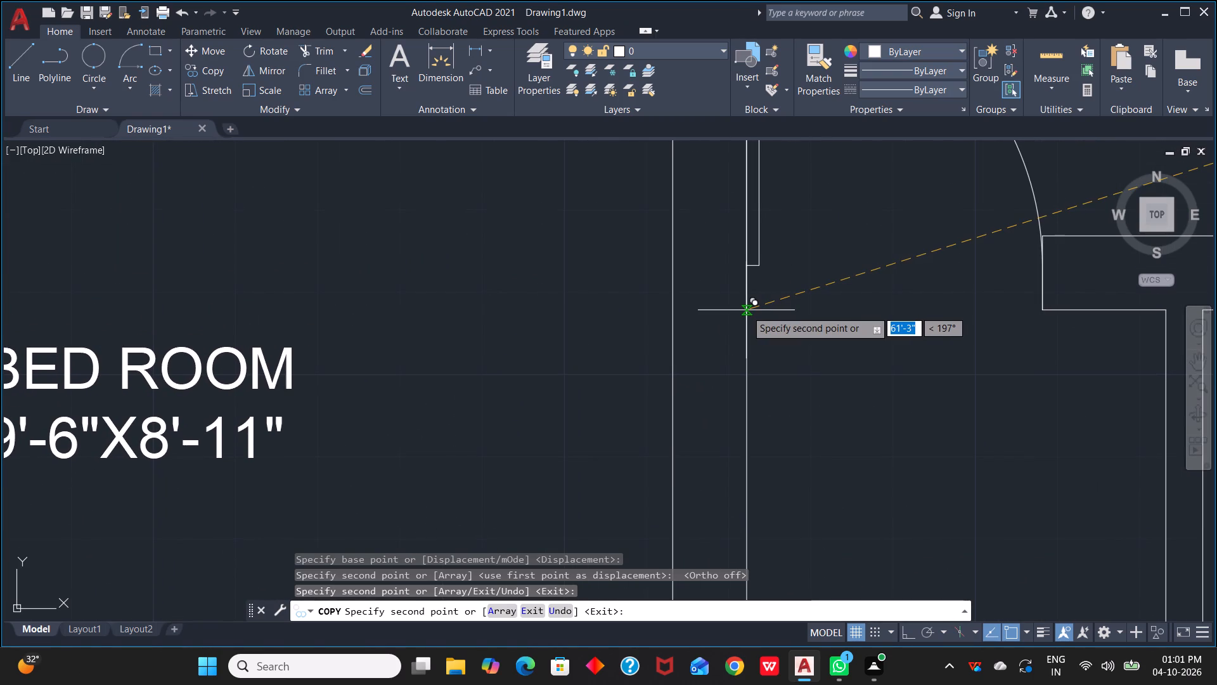
pyautogui.click(746, 310)
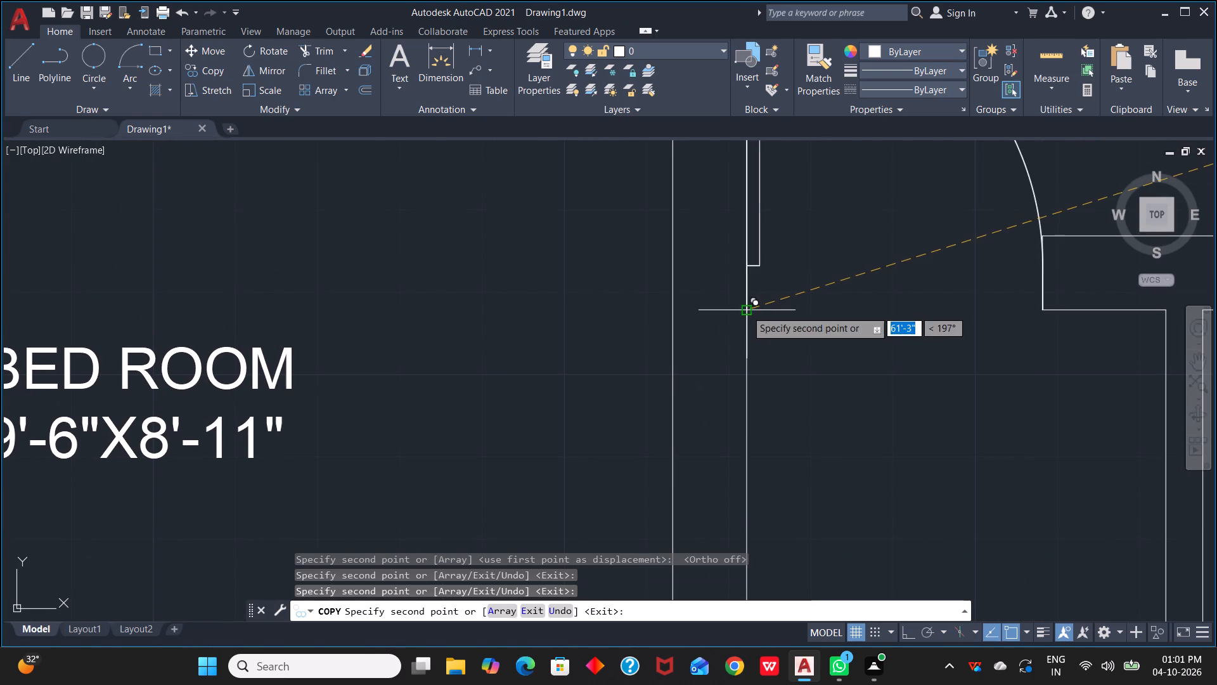
# Place a door copy in the entrance opening of the 10'-0"X14'-5" living/dining room above the staircase and finish copying.
pyautogui.scroll(-3, 862, 405)
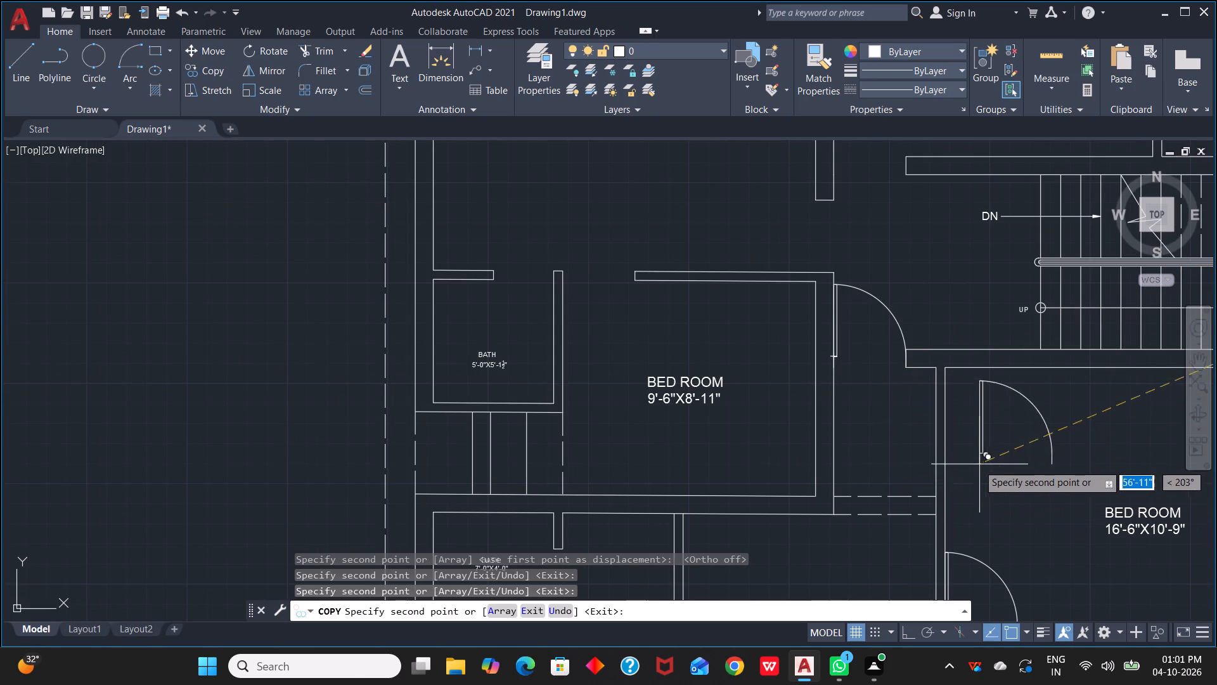
pyautogui.moveTo(925, 303); pyautogui.dragTo(929, 520, button='middle')
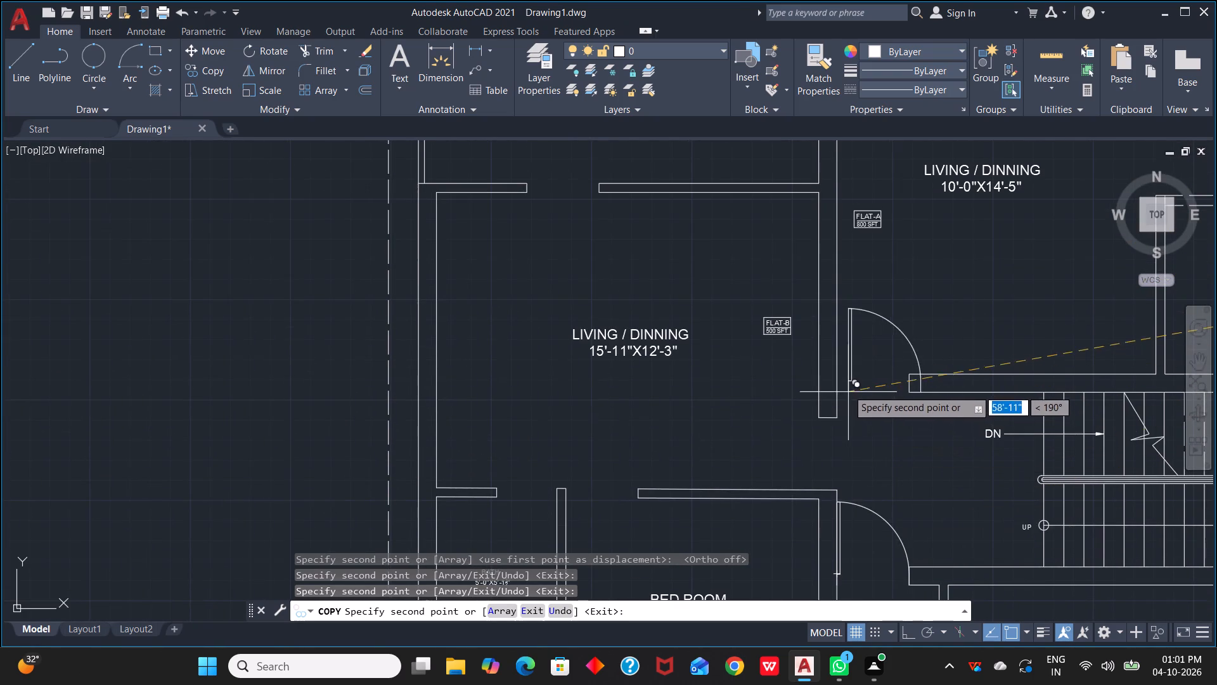
pyautogui.scroll(3, 844, 388)
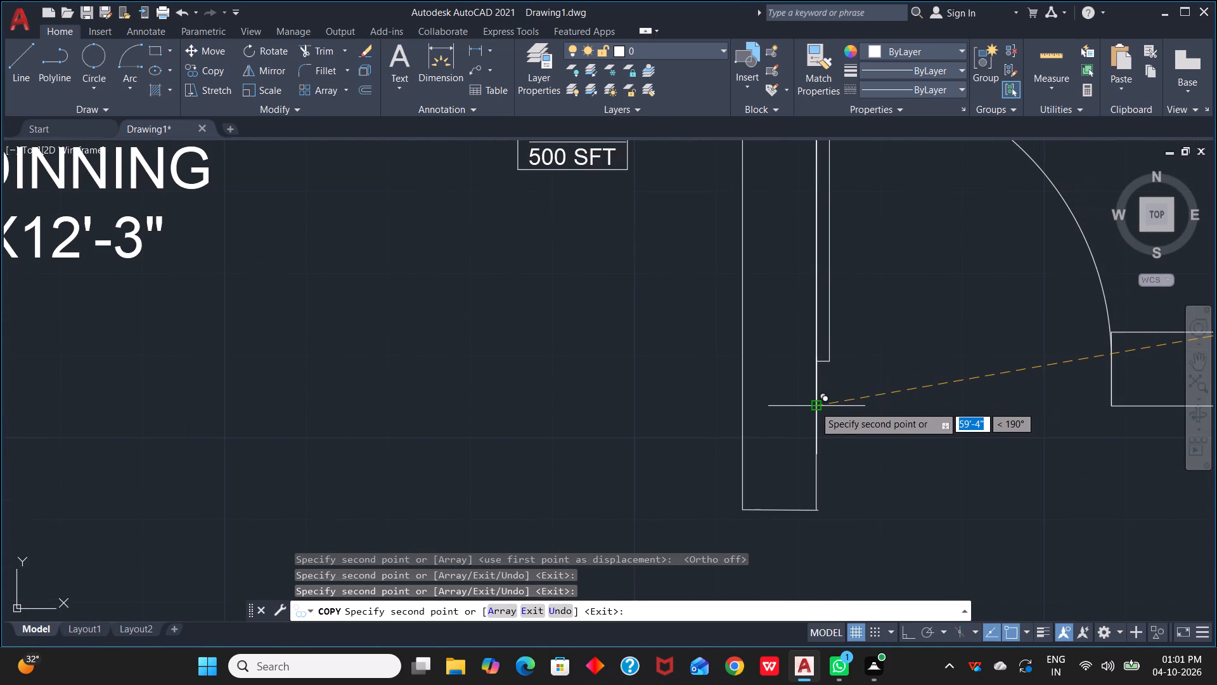
pyautogui.click(815, 406)
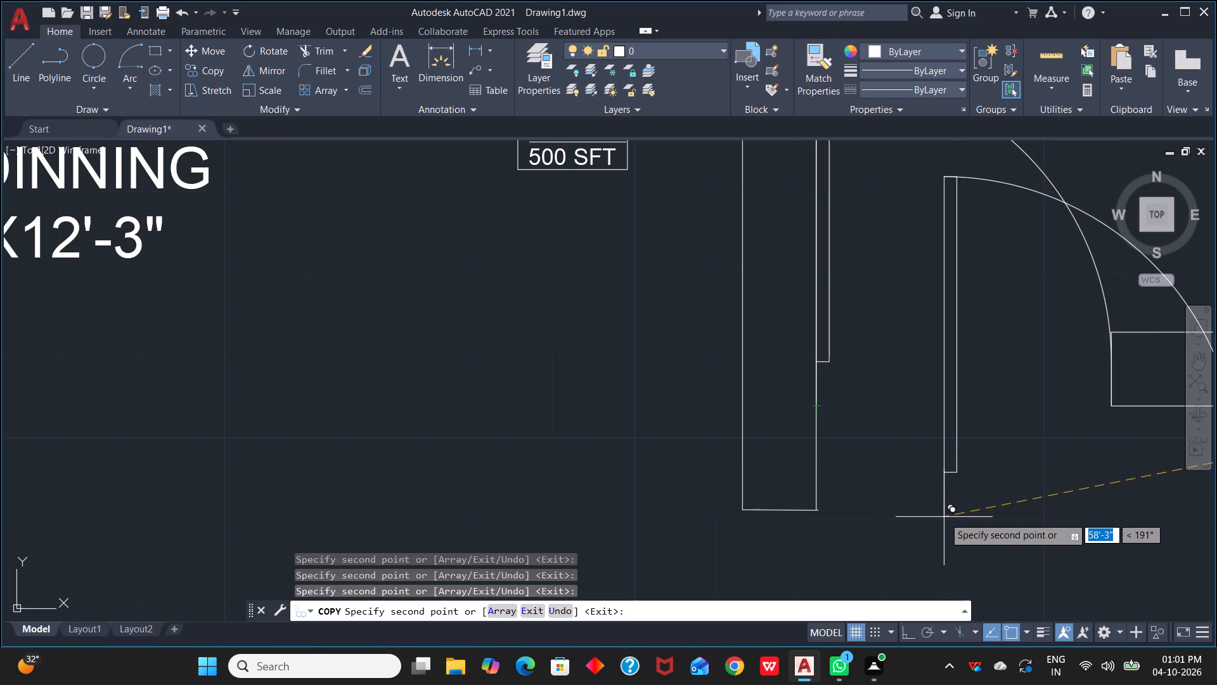
pyautogui.press('Escape')
# Flip the entrance door beside the 9'-6"X8'-11" bedroom vertically so it swings south into the flat.
pyautogui.scroll(-2, 944, 512)
pyautogui.scroll(-1, 1027, 570)
pyautogui.moveTo(1027, 570); pyautogui.dragTo(1012, 514, button='middle')
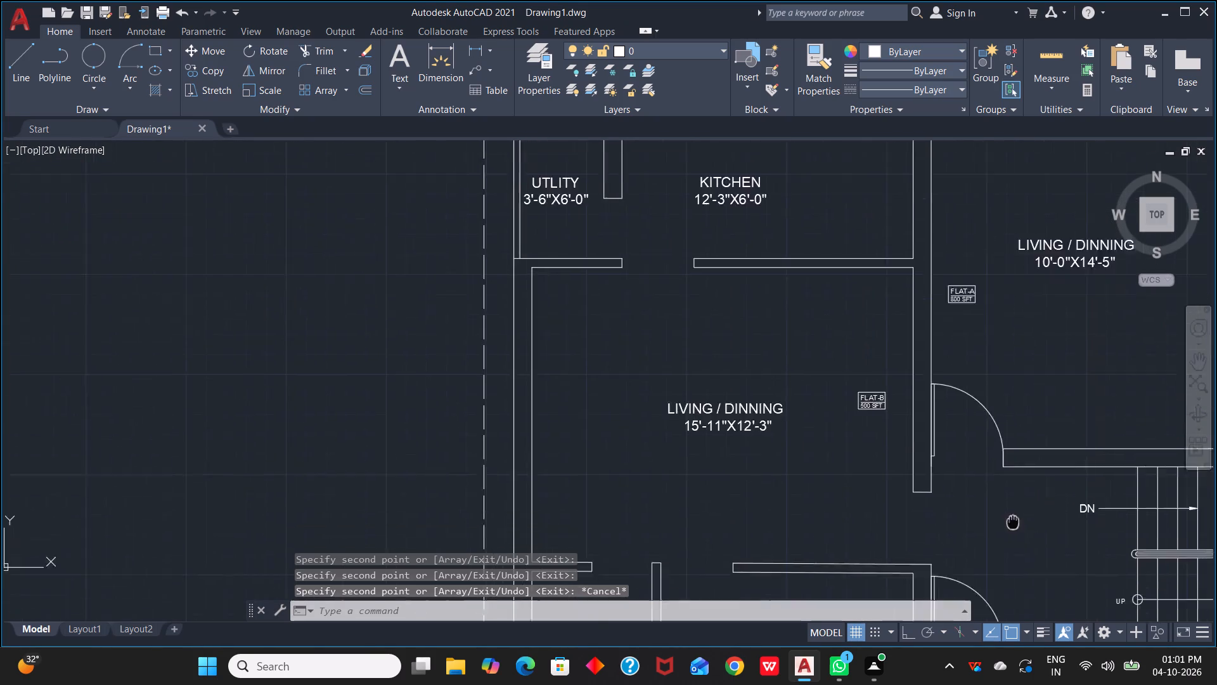
pyautogui.moveTo(1012, 514); pyautogui.dragTo(972, 296, button='middle')
pyautogui.click(945, 371)
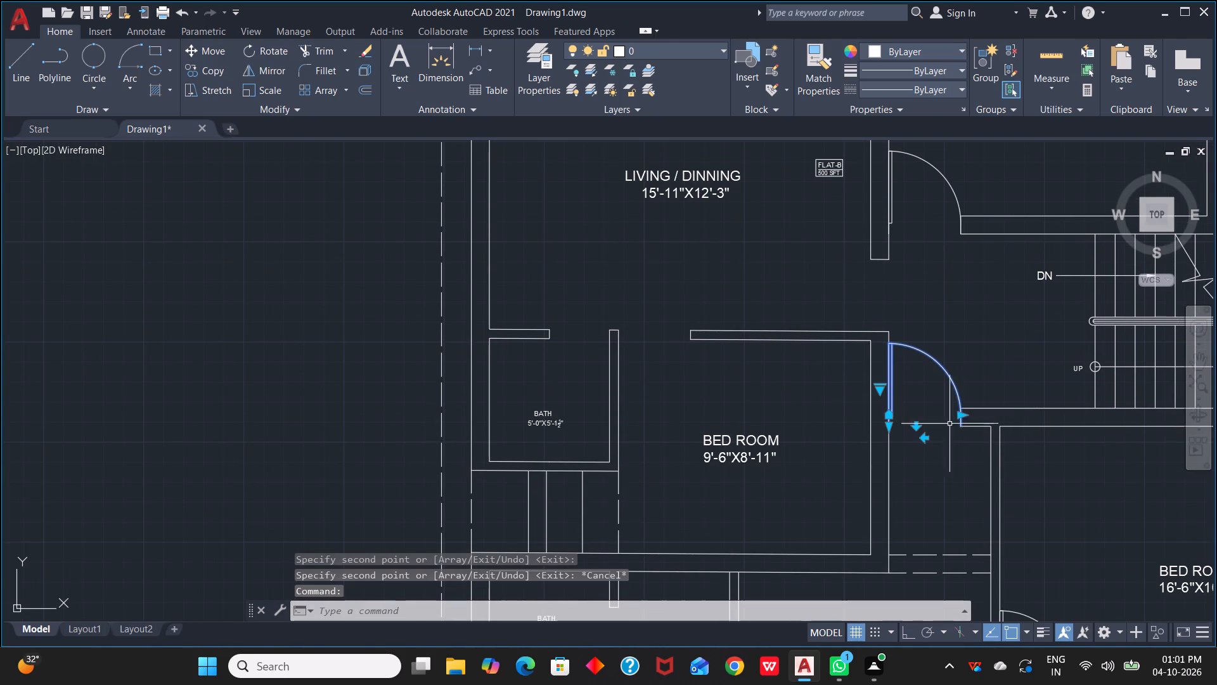
pyautogui.click(919, 426)
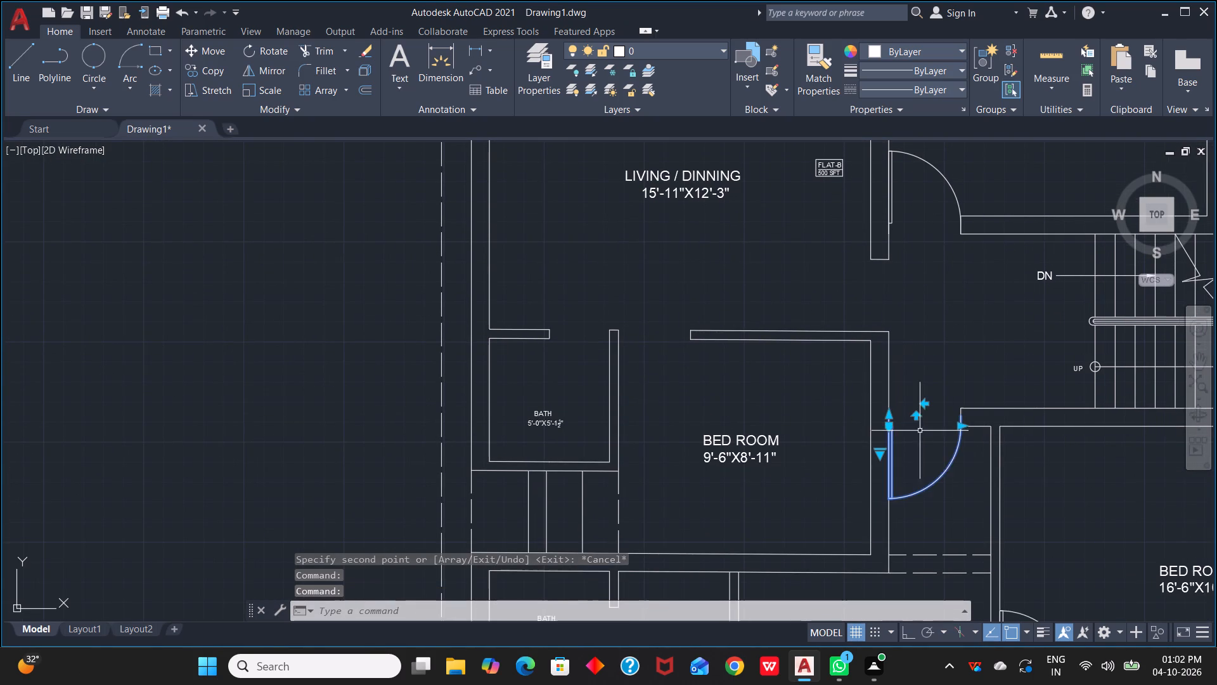
pyautogui.press('Escape')
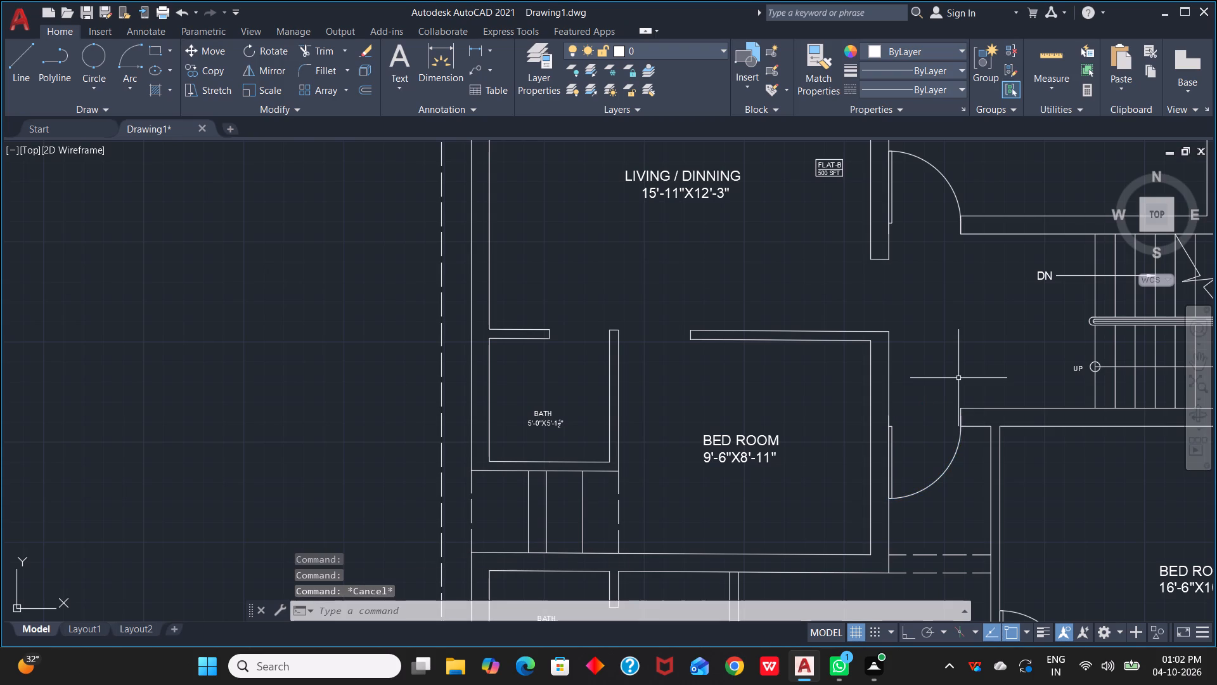
# Flip the door between the 10'-6"X14'-5" living/dining room and the balcony so it swings south into the balcony.
pyautogui.moveTo(982, 365); pyautogui.dragTo(952, 263, button='middle')
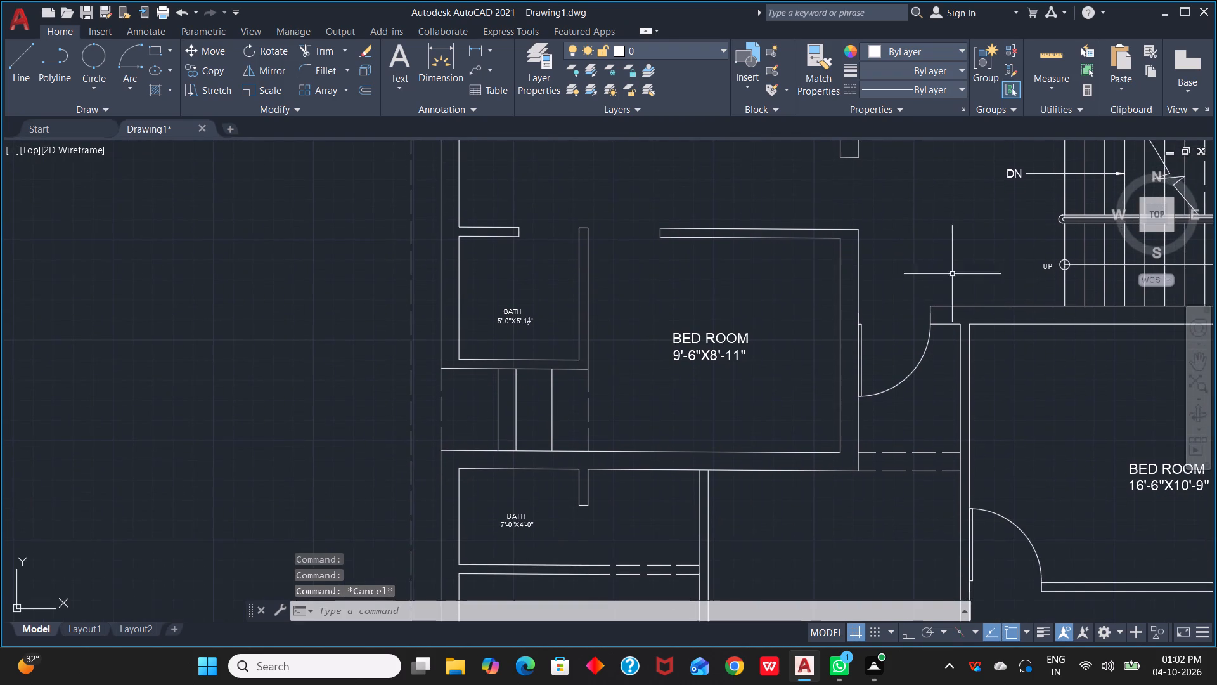
pyautogui.moveTo(1062, 495); pyautogui.dragTo(1005, 267, button='middle')
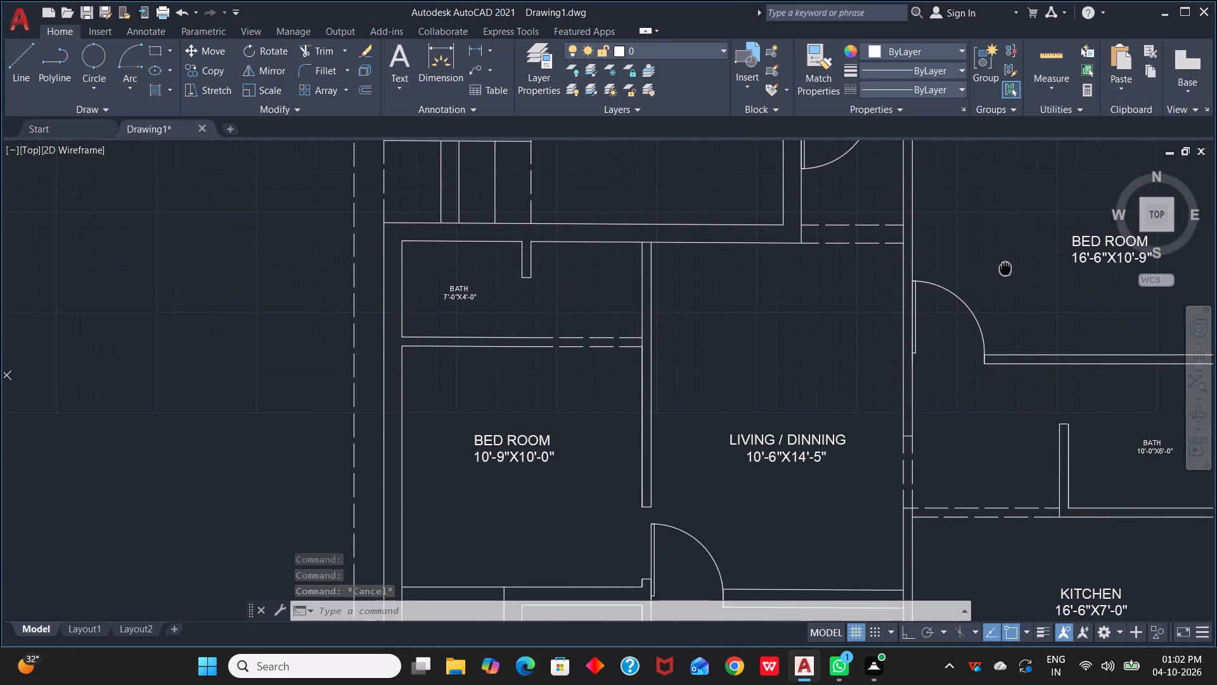
pyautogui.moveTo(1005, 267); pyautogui.dragTo(1047, 177, button='middle')
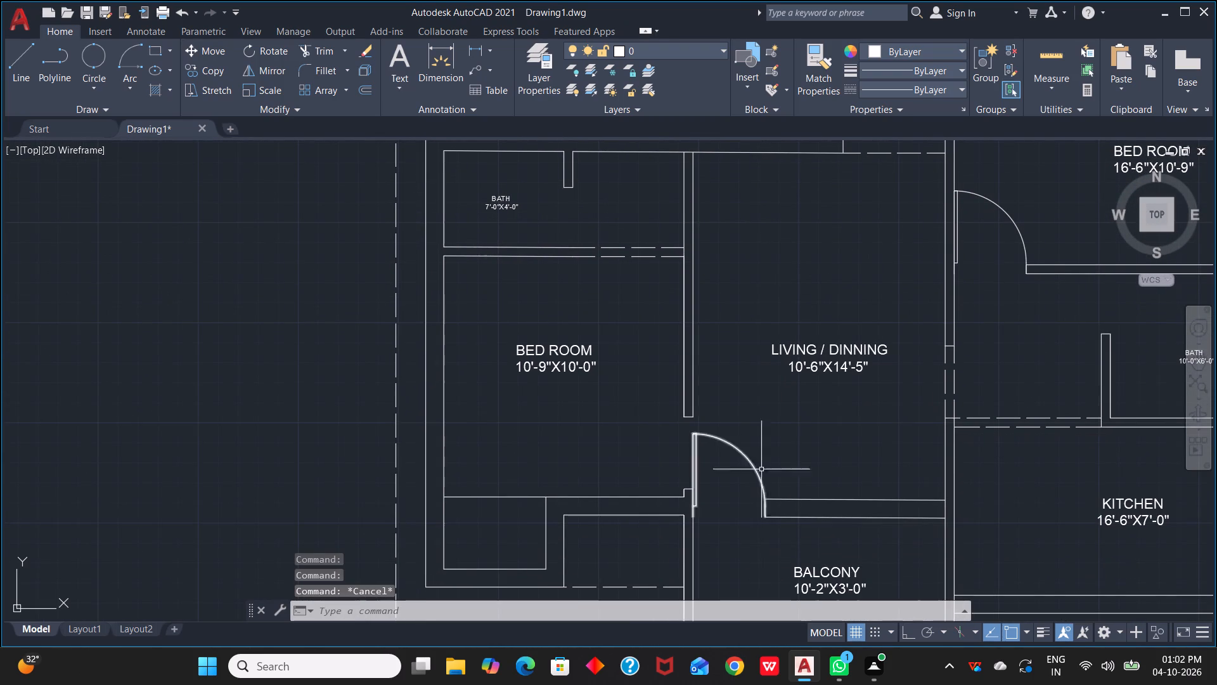
pyautogui.click(750, 460)
pyautogui.click(720, 514)
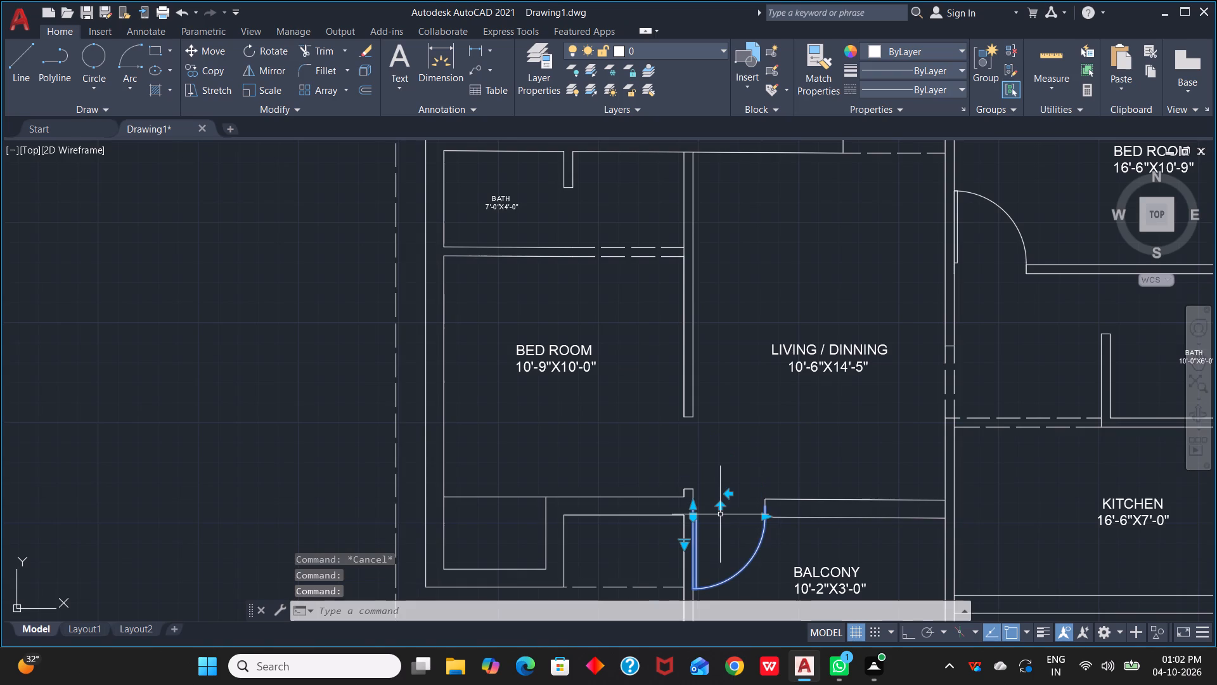
pyautogui.scroll(-2, 805, 514)
pyautogui.moveTo(809, 490); pyautogui.dragTo(797, 641, button='middle')
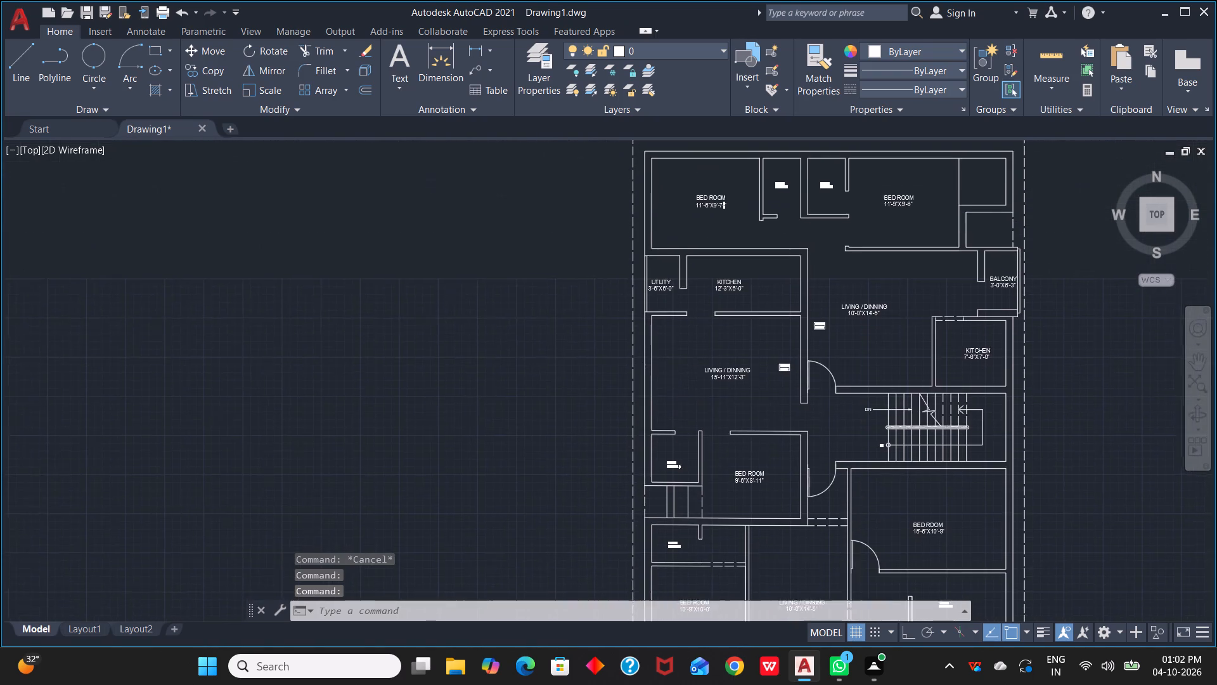
# Copy the 10'-0"X14'-5" living/dining entrance door into the north opening of the 9'-6"X8'-11" bedroom, beside the bath wall.
pyautogui.moveTo(797, 641); pyautogui.dragTo(809, 531, button='middle')
pyautogui.press('Escape')
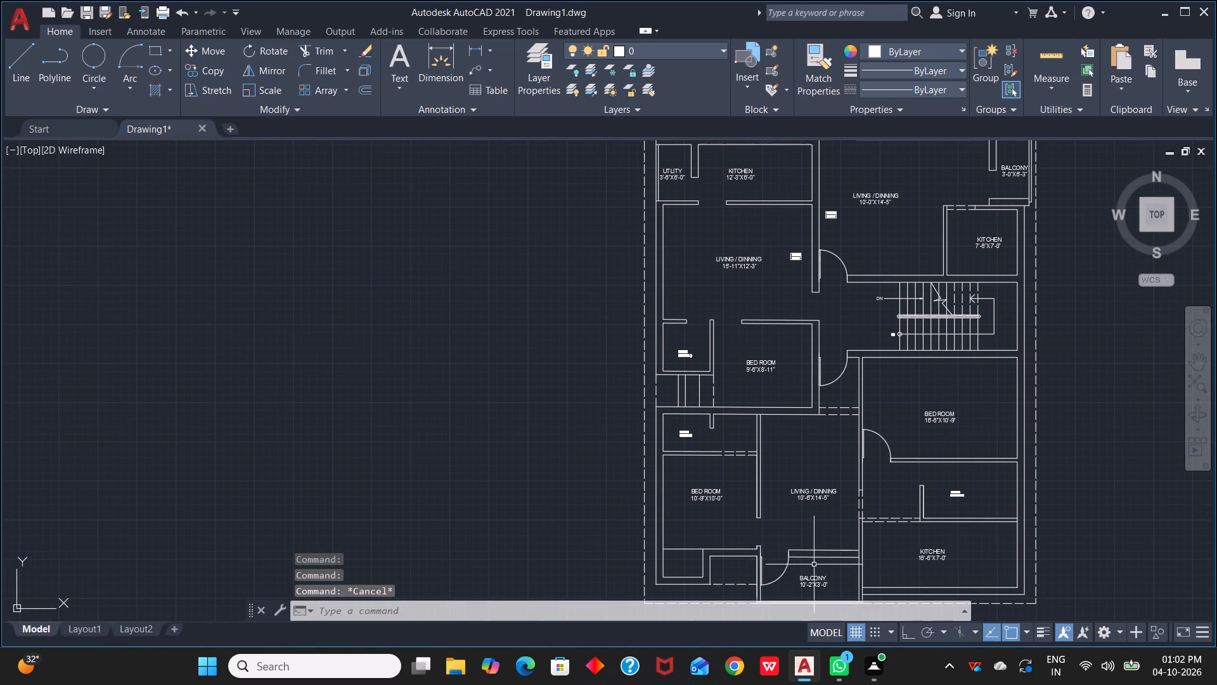
pyautogui.scroll(-1, 972, 445)
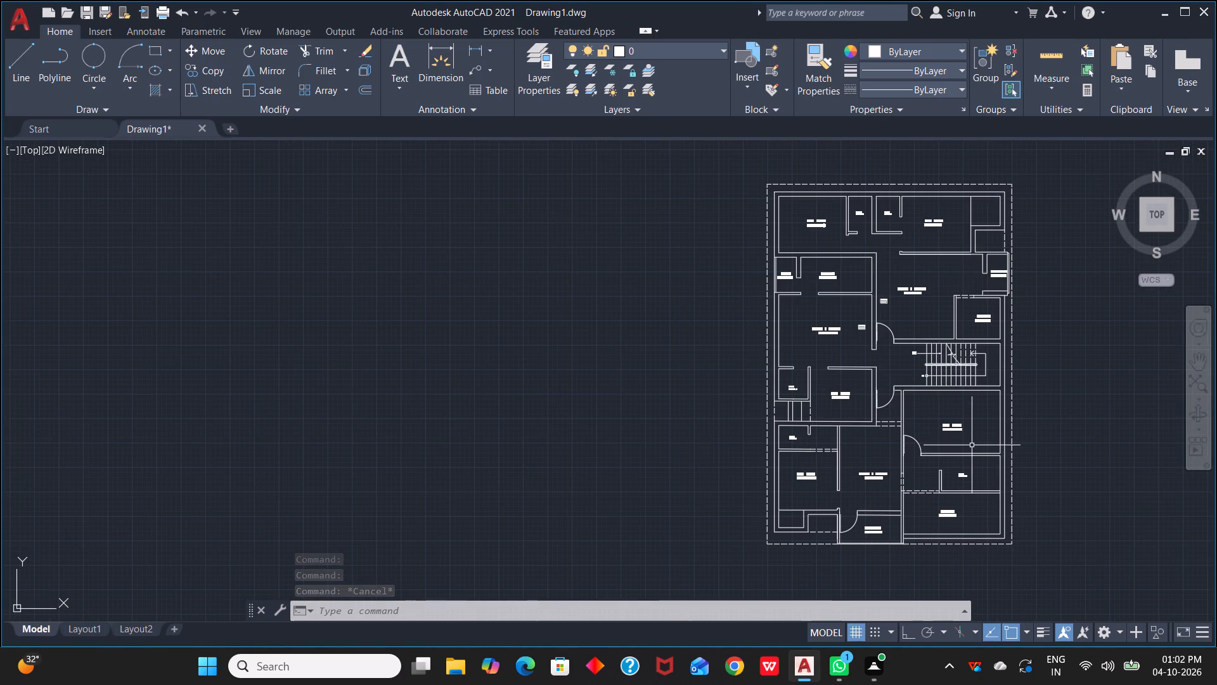
pyautogui.scroll(1, 972, 445)
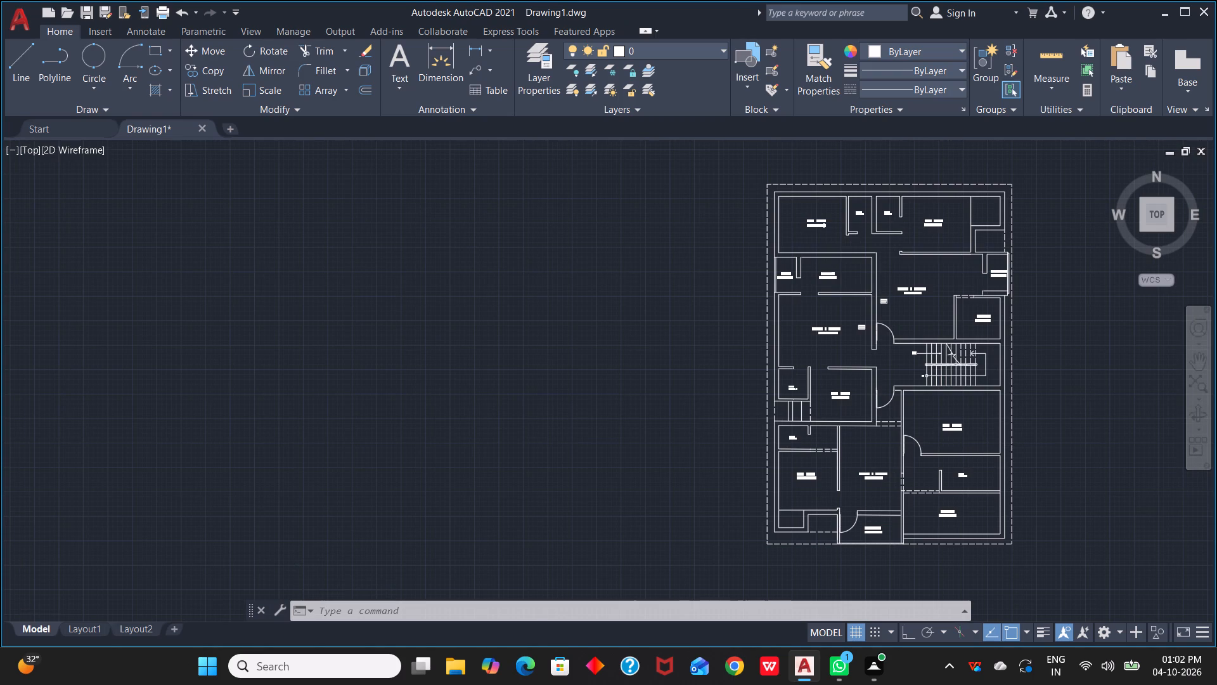
pyautogui.scroll(1, 973, 438)
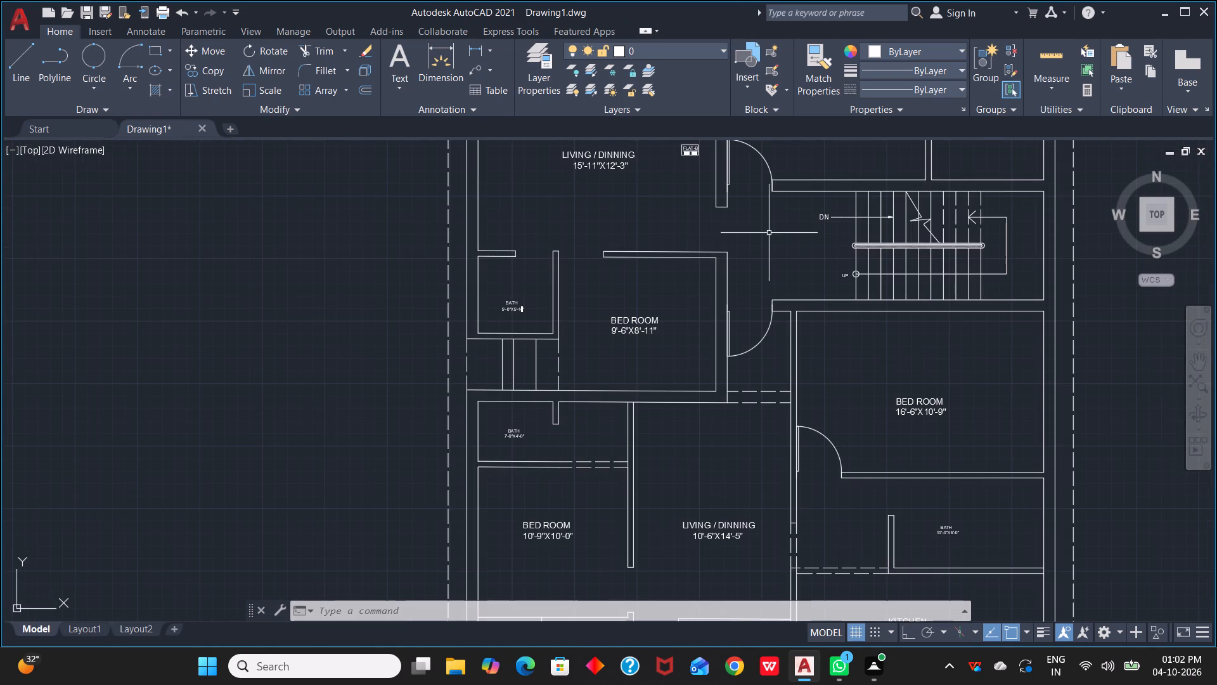
pyautogui.moveTo(768, 233); pyautogui.dragTo(854, 393, button='middle')
pyautogui.click(851, 315)
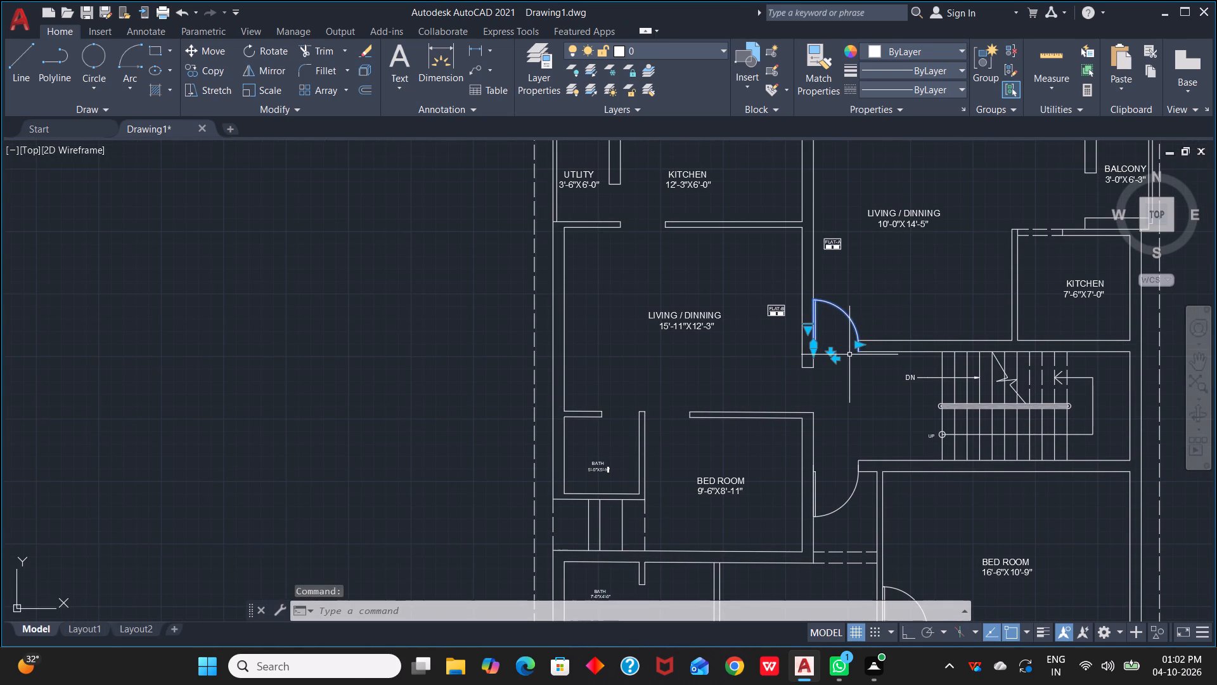
pyautogui.press('c')
pyautogui.write('O')
pyautogui.press('space')
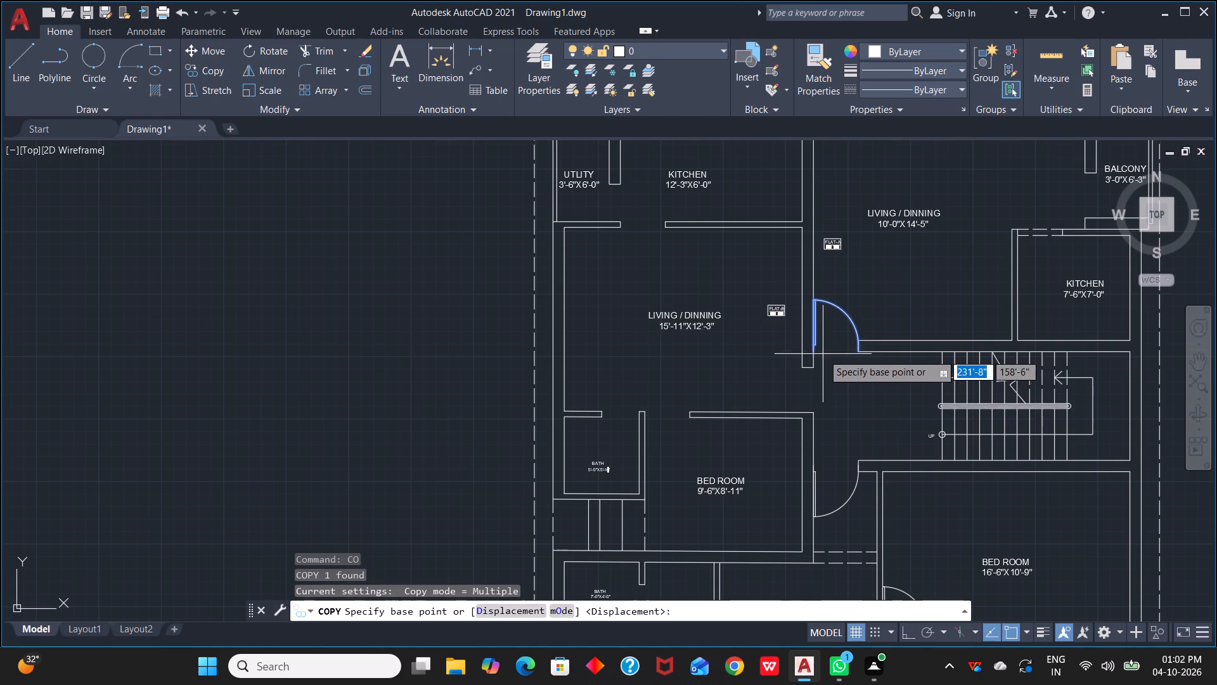
pyautogui.scroll(3, 823, 349)
pyautogui.click(788, 353)
pyautogui.scroll(-3, 559, 402)
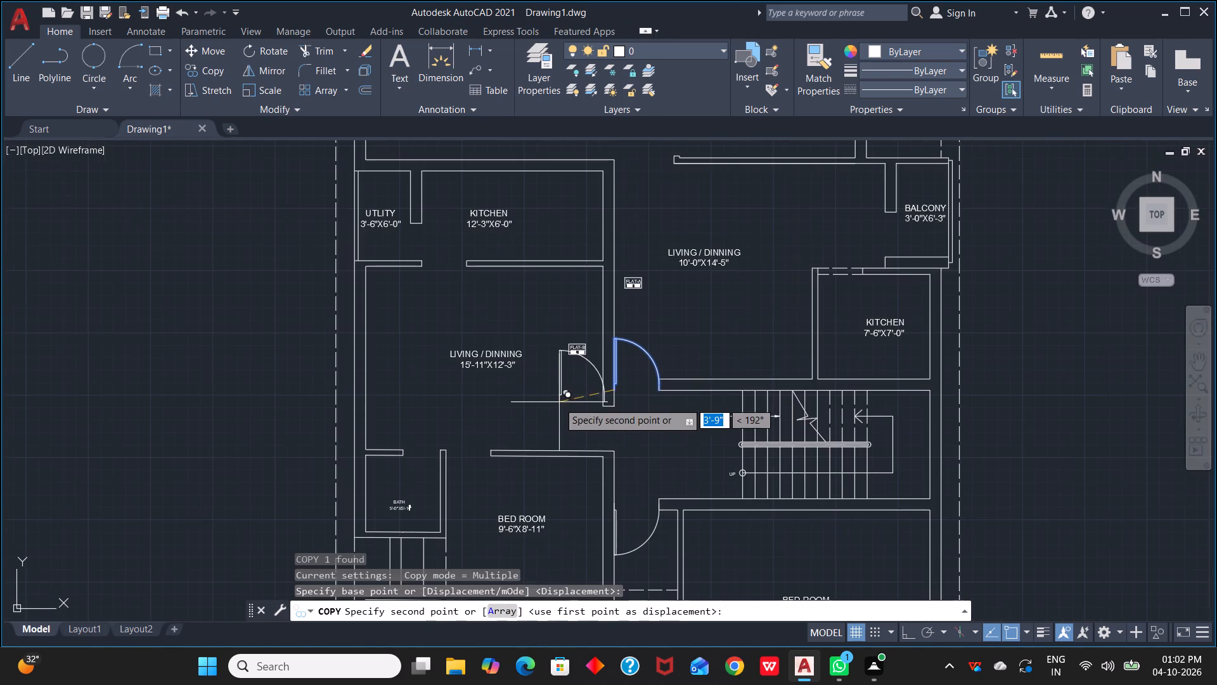
pyautogui.moveTo(480, 441); pyautogui.dragTo(877, 424, button='middle')
pyautogui.scroll(1, 837, 443)
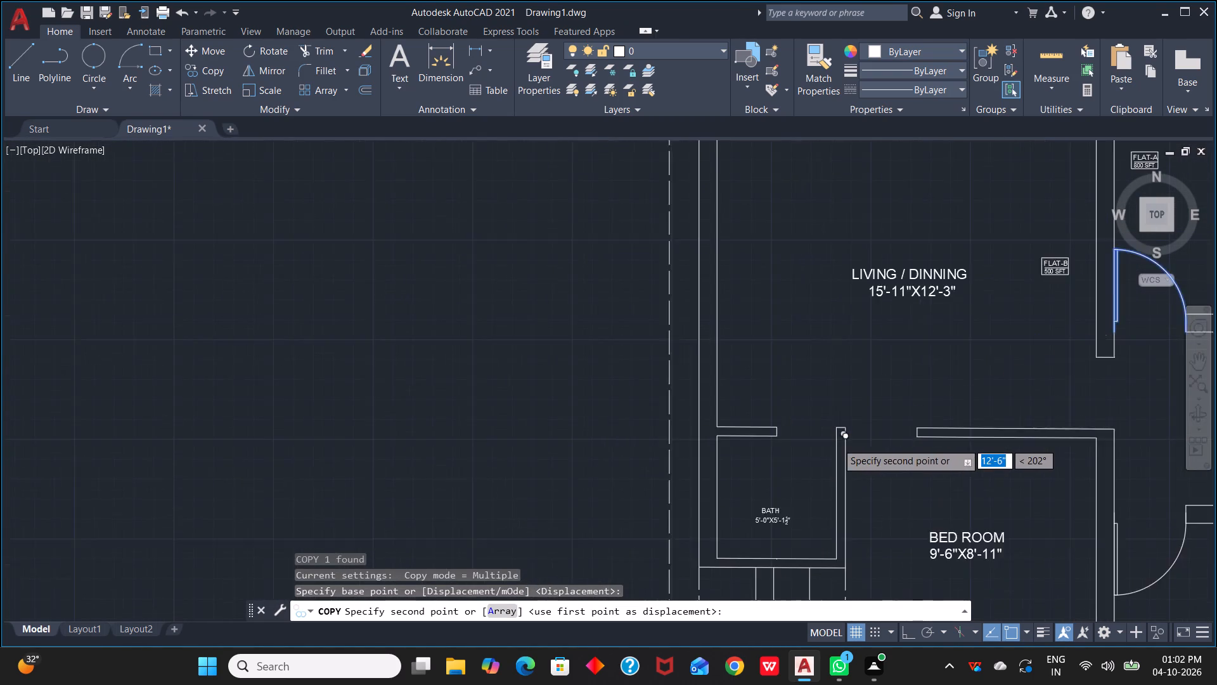
pyautogui.scroll(2, 837, 443)
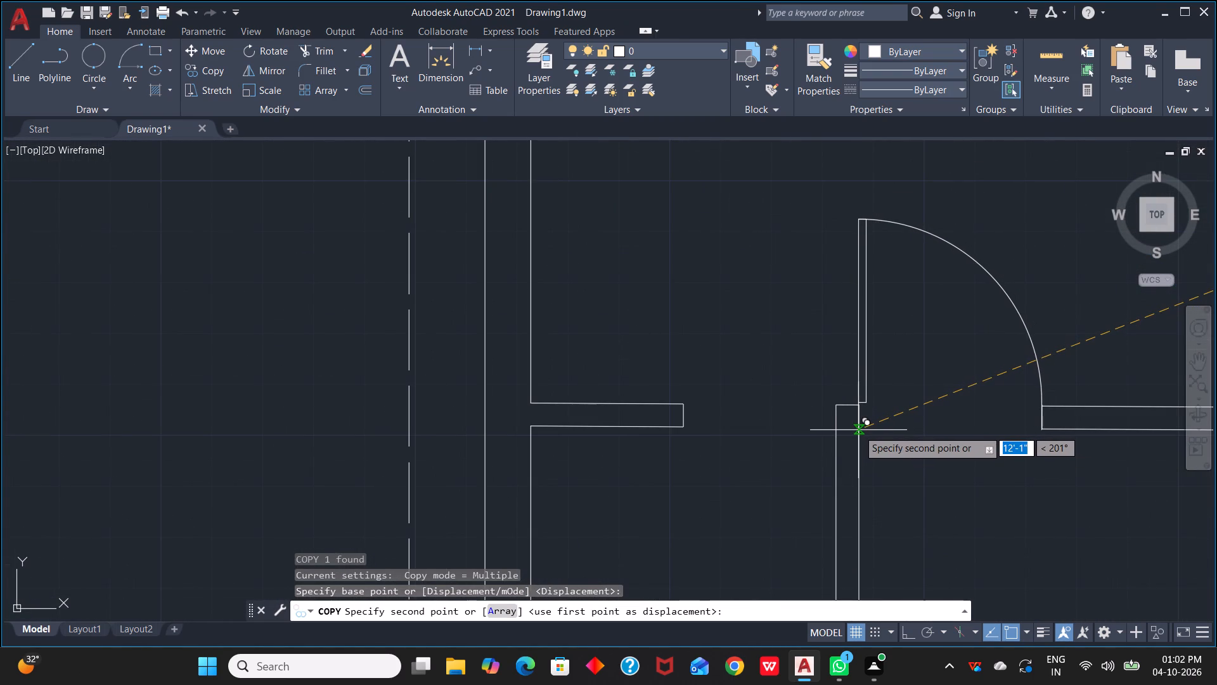
pyautogui.click(858, 429)
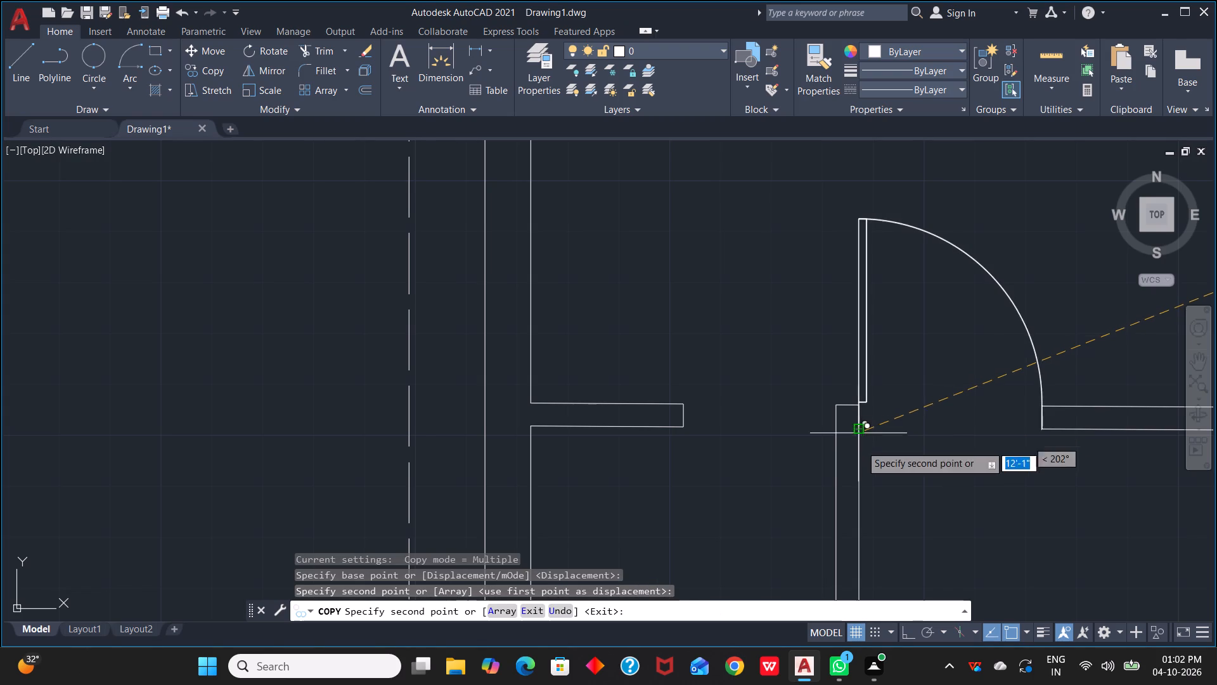
pyautogui.press('Escape')
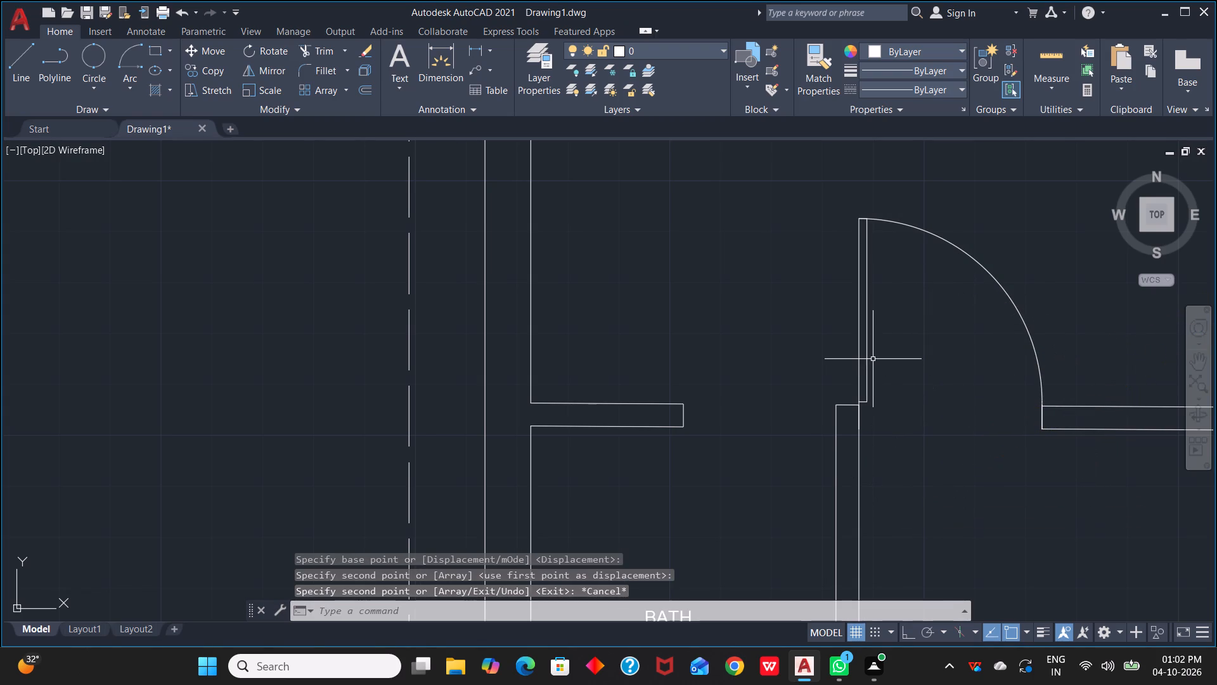
# Flip the new door vertically so it swings south into the 9'-6"X8'-11" bedroom.
pyautogui.click(868, 356)
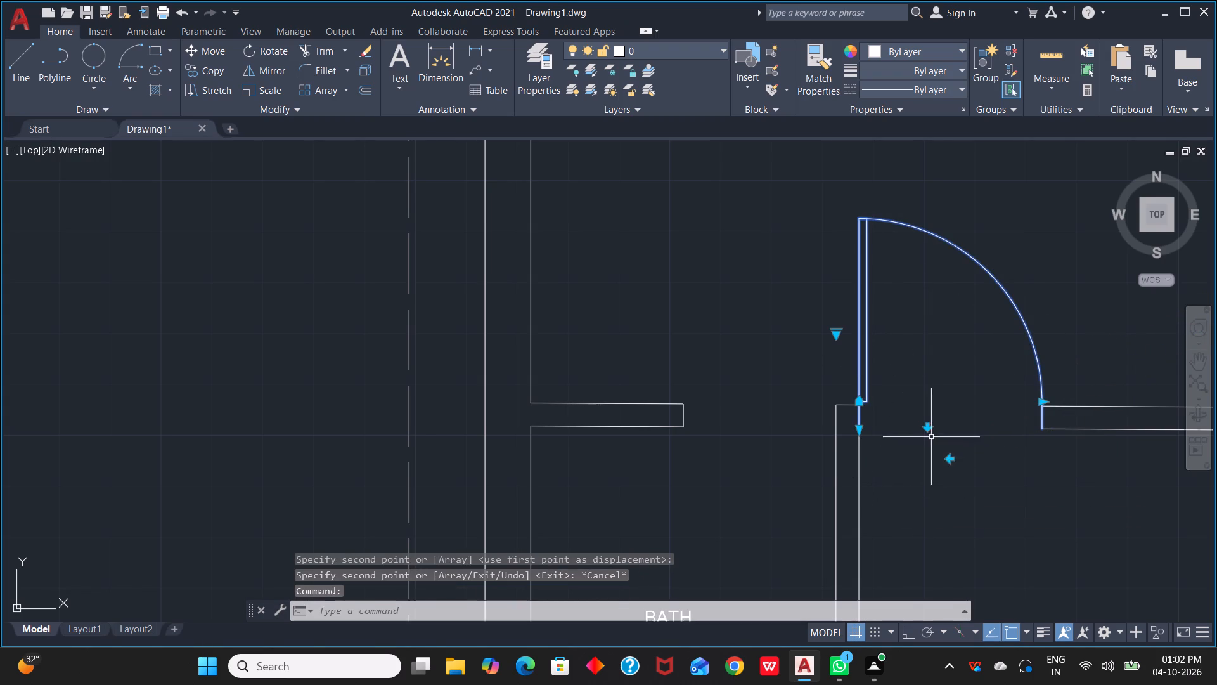
pyautogui.click(930, 429)
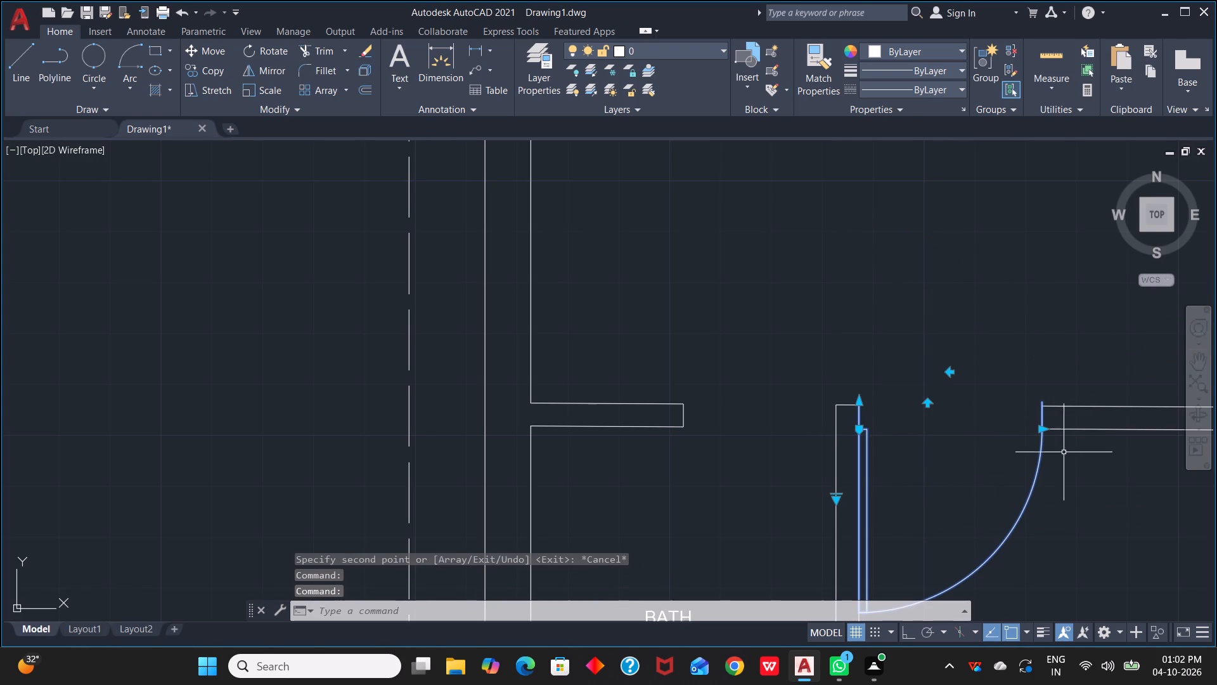
pyautogui.scroll(3, 1075, 443)
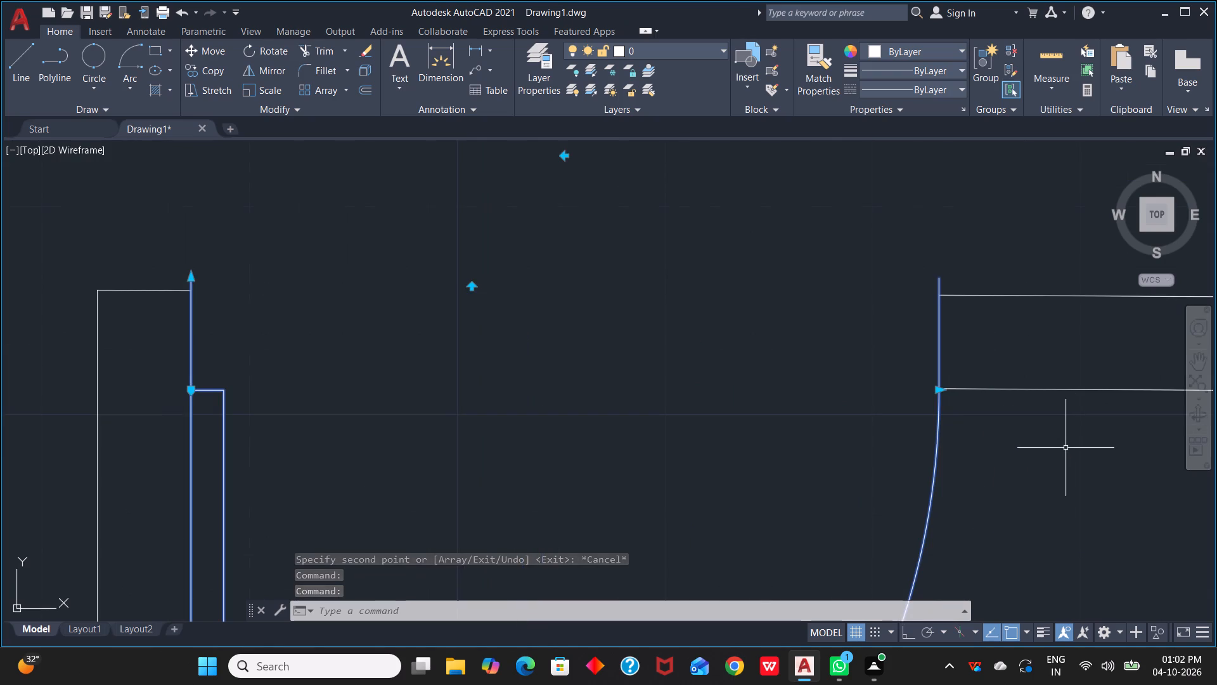
pyautogui.press('Escape')
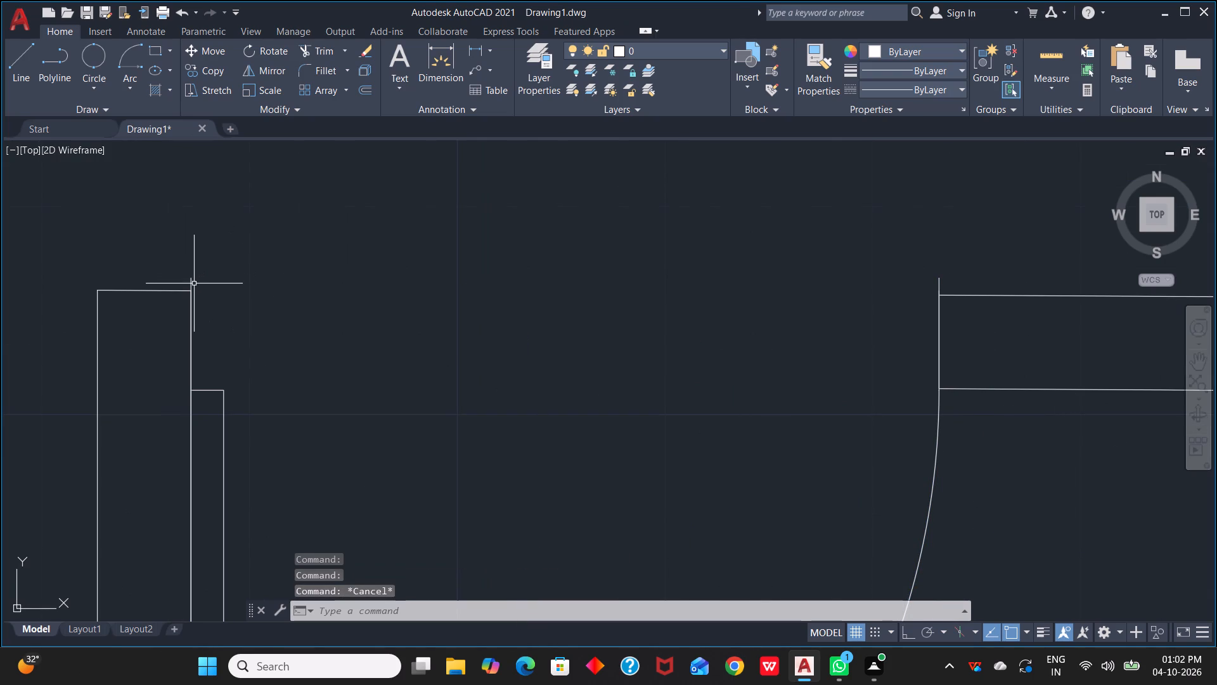
# Pull the bedroom door block's wall-thickness end down to the upper corner of the bath wall.
pyautogui.click(193, 285)
pyautogui.moveTo(188, 275); pyautogui.dragTo(191, 289)
pyautogui.click(191, 289)
# Shorten the overshooting end line on the opening's east side to the bedroom wall's upper corner.
pyautogui.scroll(3, 940, 301)
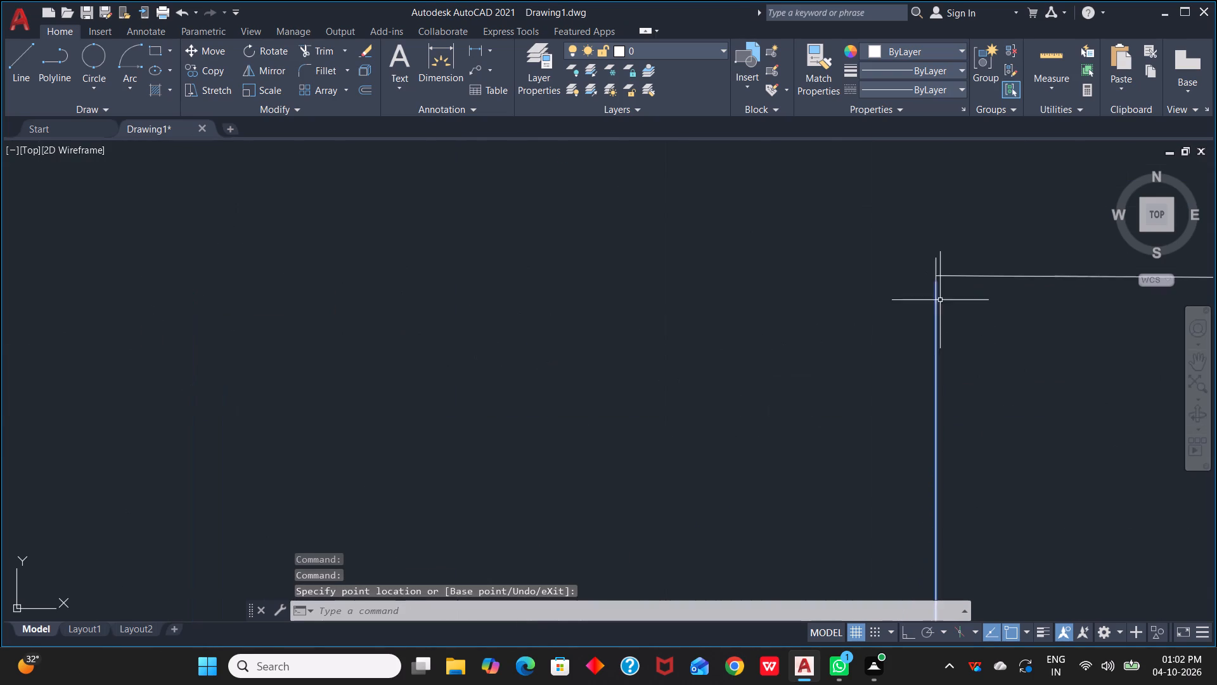
pyautogui.click(936, 256)
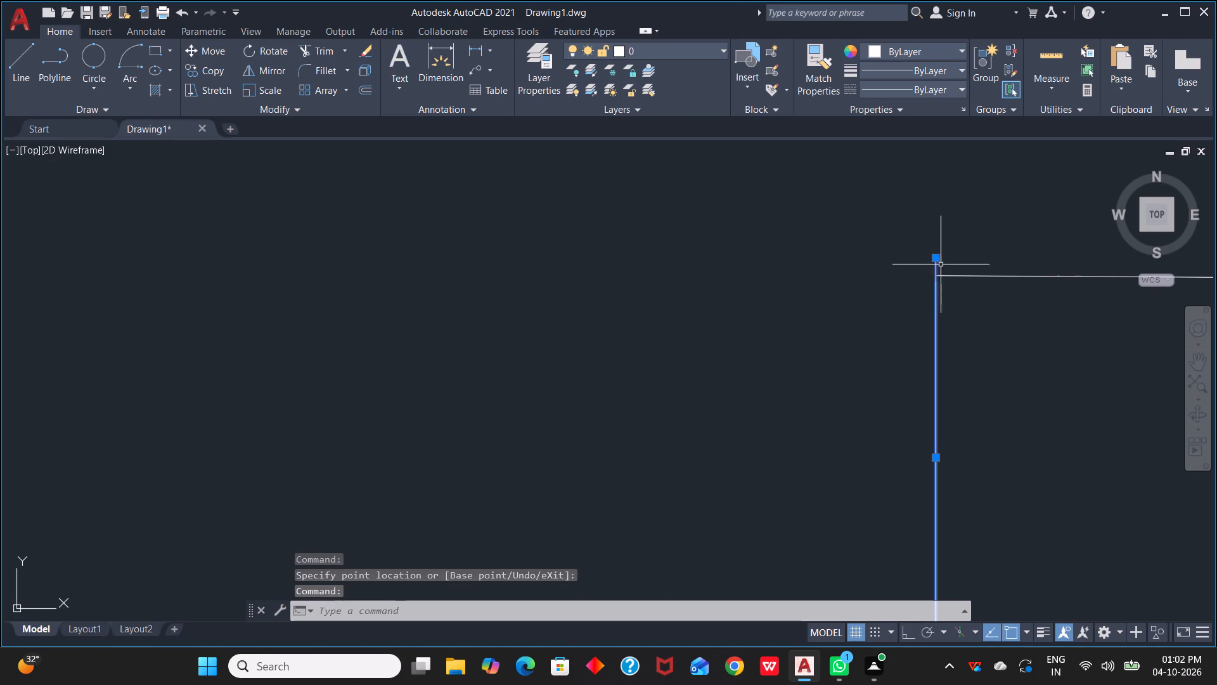
pyautogui.moveTo(937, 258); pyautogui.dragTo(936, 271)
pyautogui.click(936, 271)
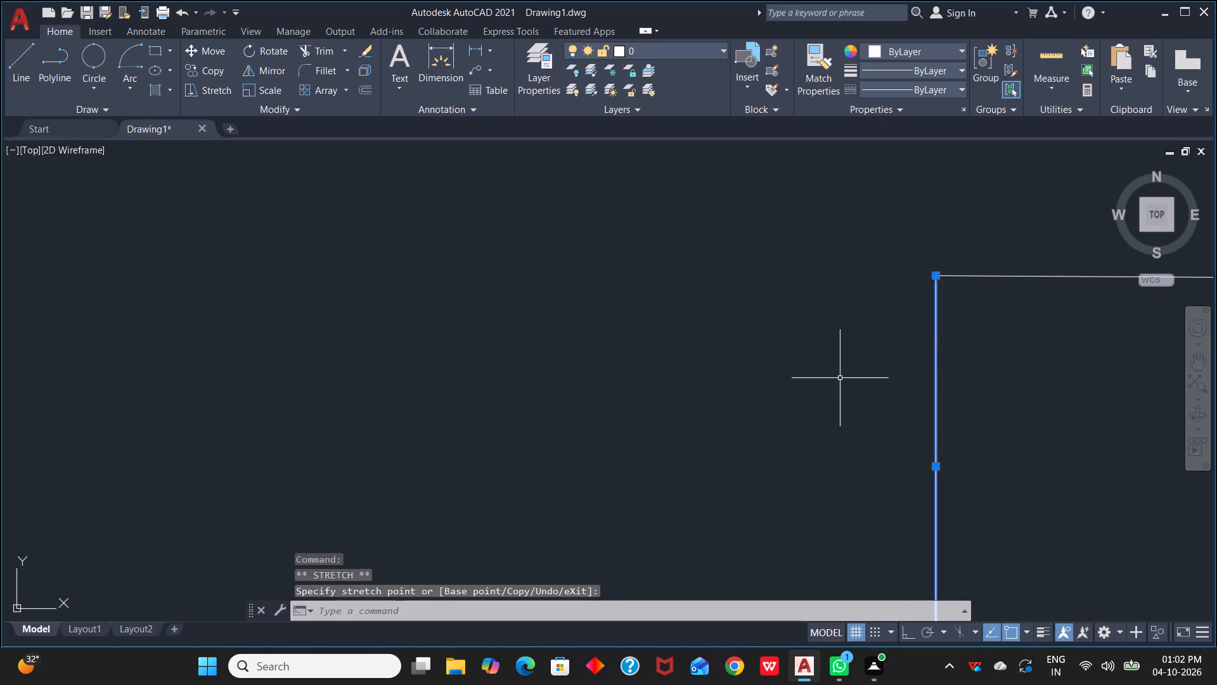
pyautogui.press('Escape')
# Copy the door at the 16'-6"X10'-9" bedroom opening to the empty area west of the floor plan.
pyautogui.scroll(-2, 791, 384)
pyautogui.scroll(-1, 746, 408)
pyautogui.scroll(-1, 660, 414)
pyautogui.moveTo(632, 422); pyautogui.dragTo(941, 305, button='middle')
pyautogui.scroll(-3, 941, 305)
pyautogui.scroll(-2, 1018, 398)
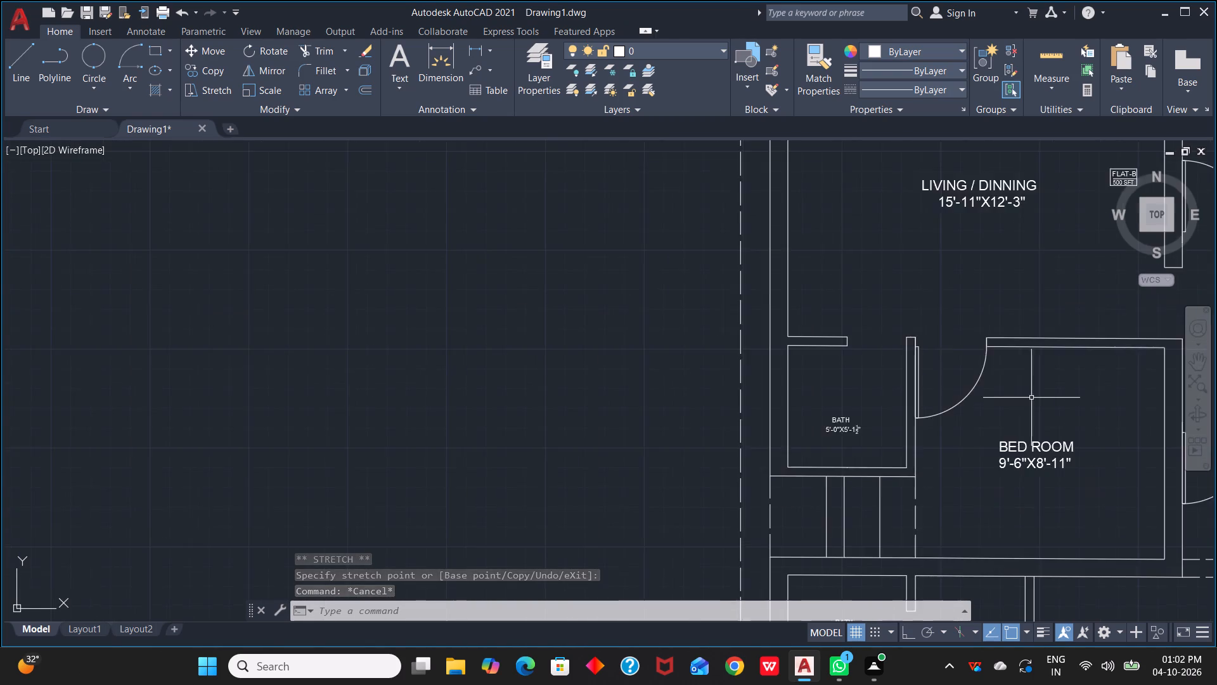
pyautogui.moveTo(1055, 398); pyautogui.dragTo(809, 422, button='middle')
pyautogui.scroll(-1, 922, 384)
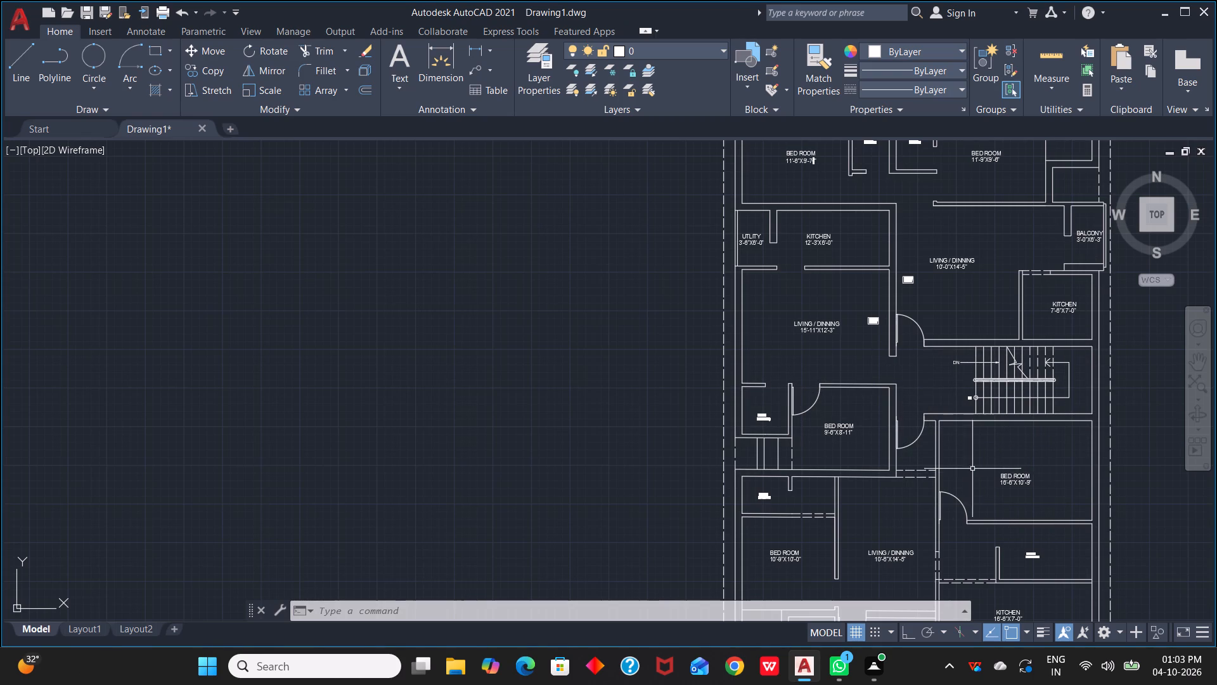
pyautogui.moveTo(984, 469); pyautogui.dragTo(982, 354, button='middle')
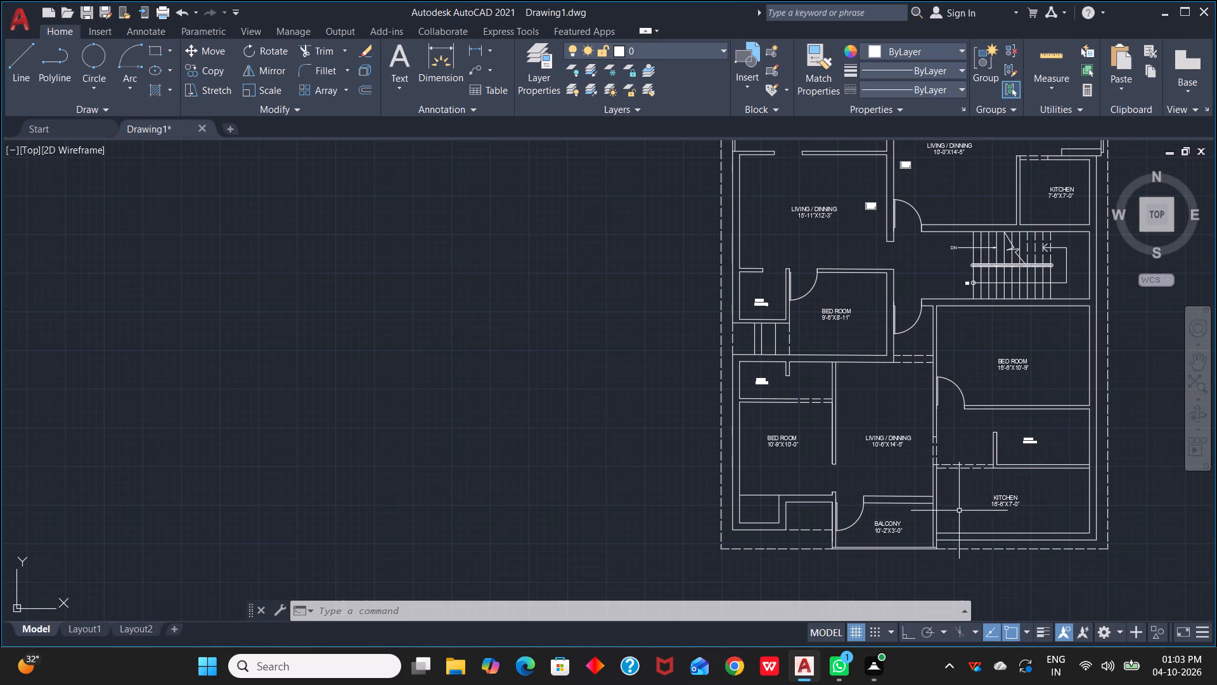
pyautogui.scroll(2, 948, 495)
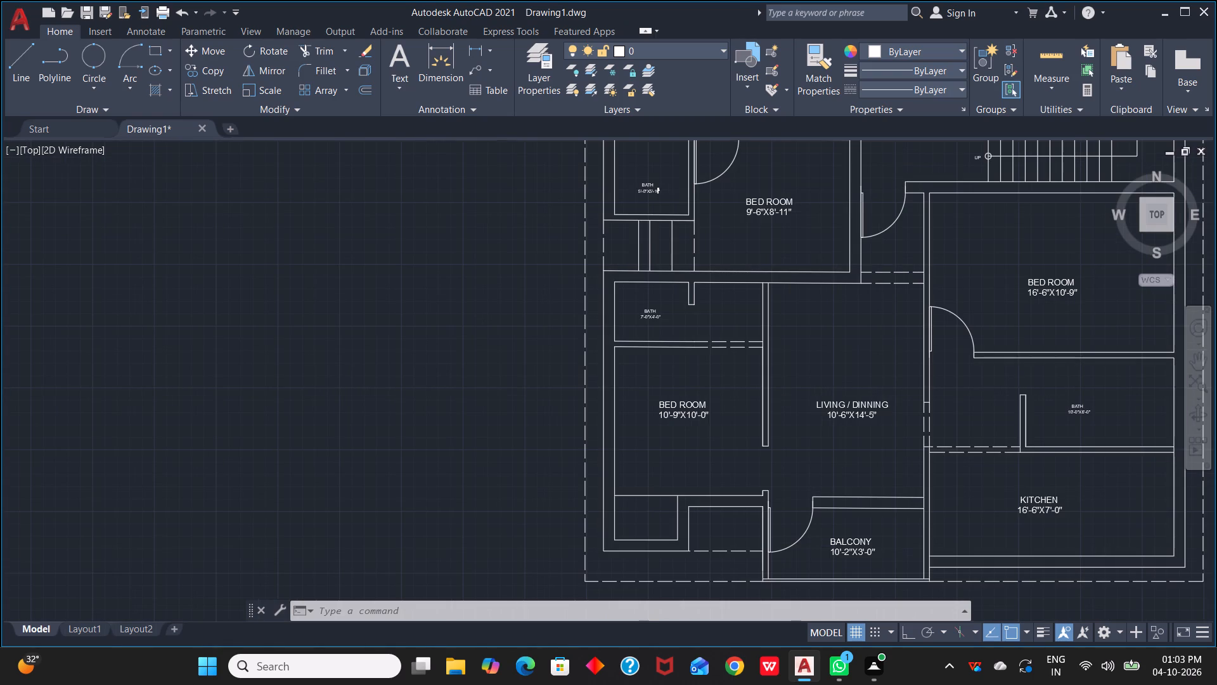
pyautogui.scroll(-1, 948, 495)
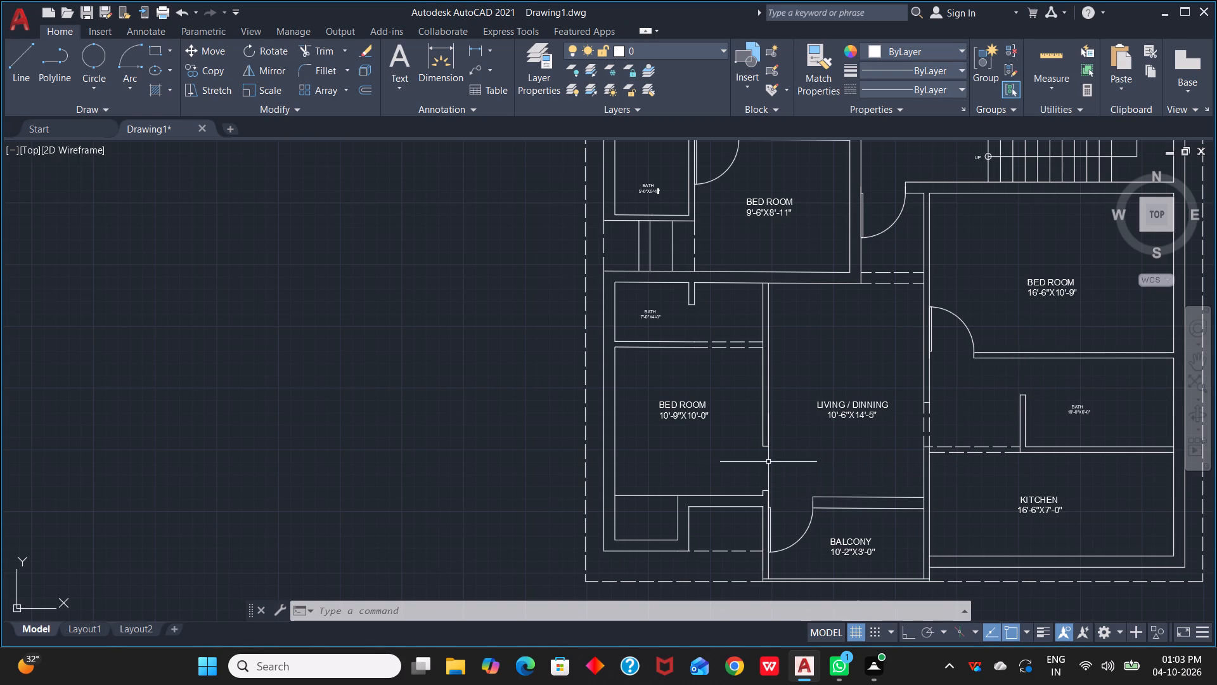
pyautogui.click(965, 331)
pyautogui.click(970, 330)
pyautogui.click(970, 330)
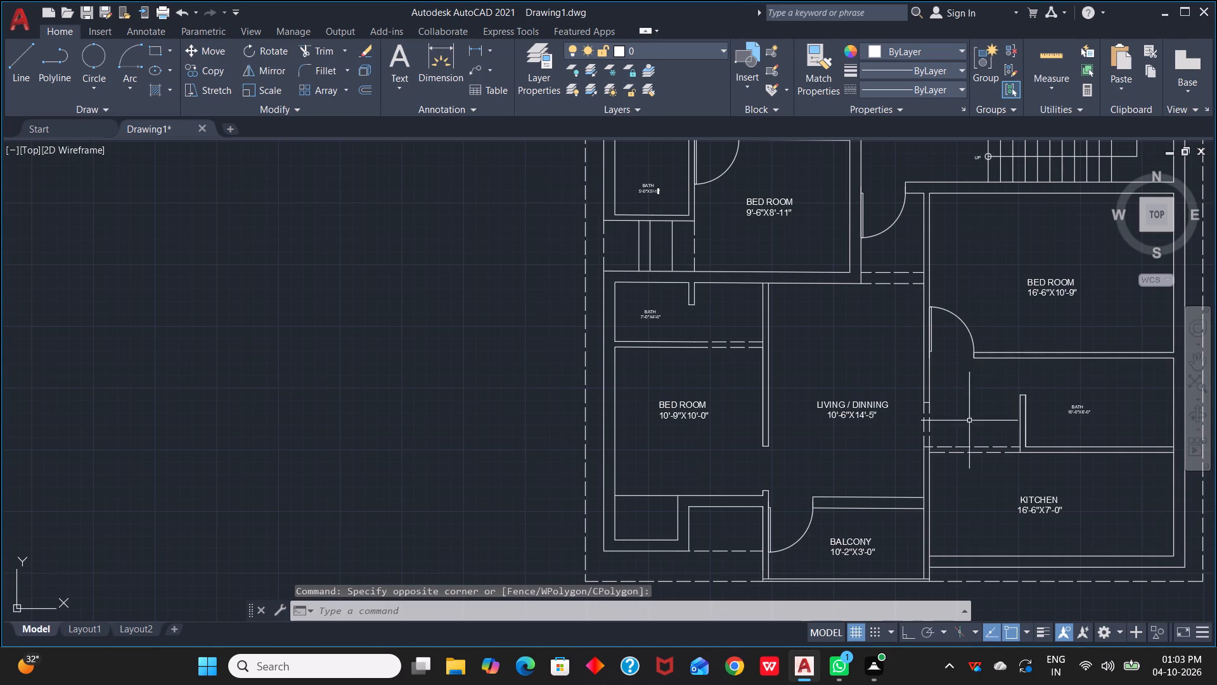
pyautogui.click(947, 310)
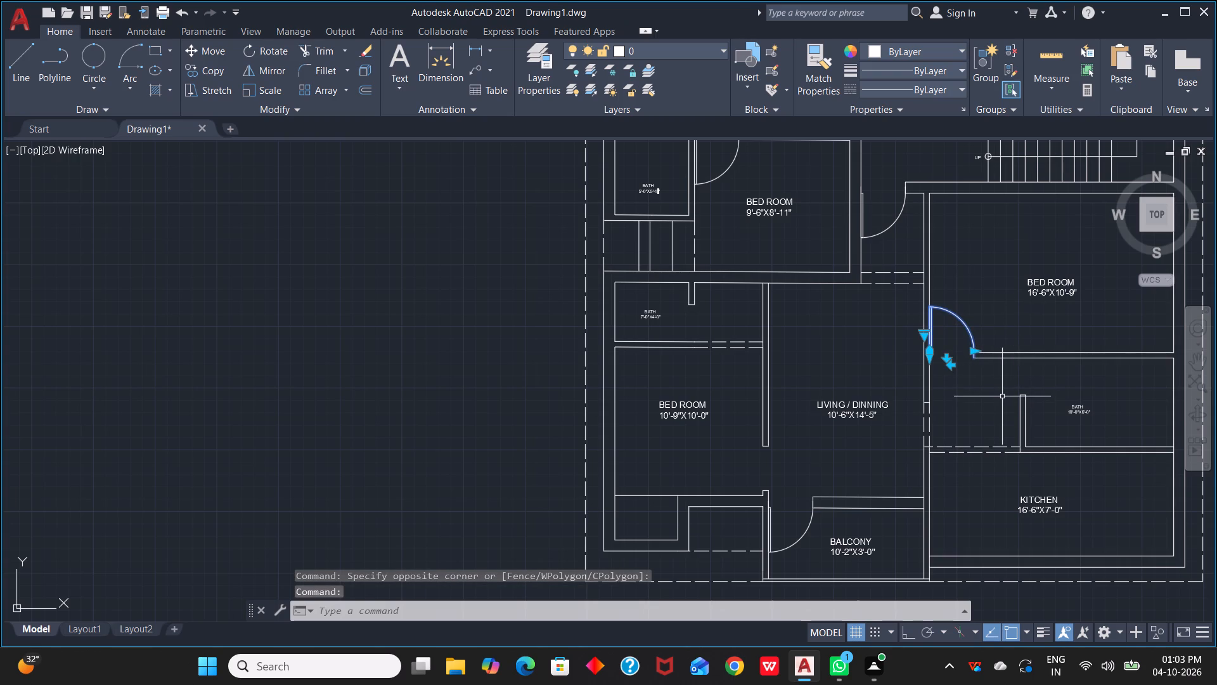
pyautogui.press('c')
pyautogui.write('O')
pyautogui.press('space')
pyautogui.moveTo(971, 327); pyautogui.dragTo(968, 327)
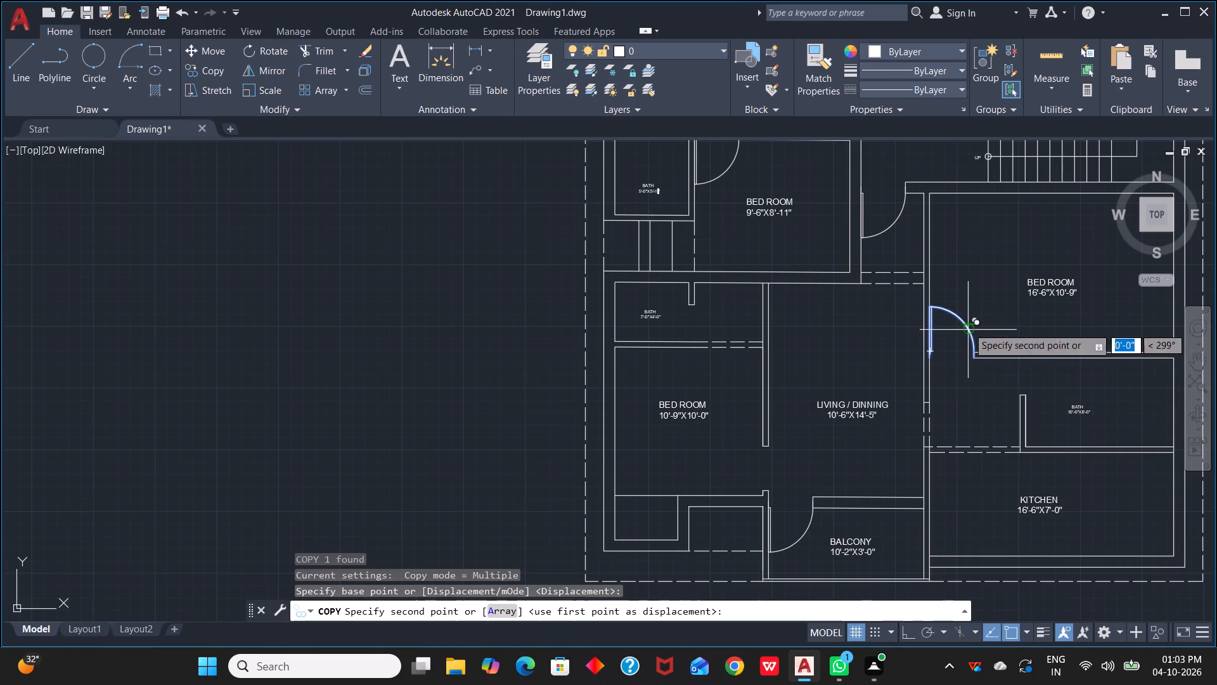
pyautogui.moveTo(968, 327); pyautogui.dragTo(954, 331)
pyautogui.click(364, 358)
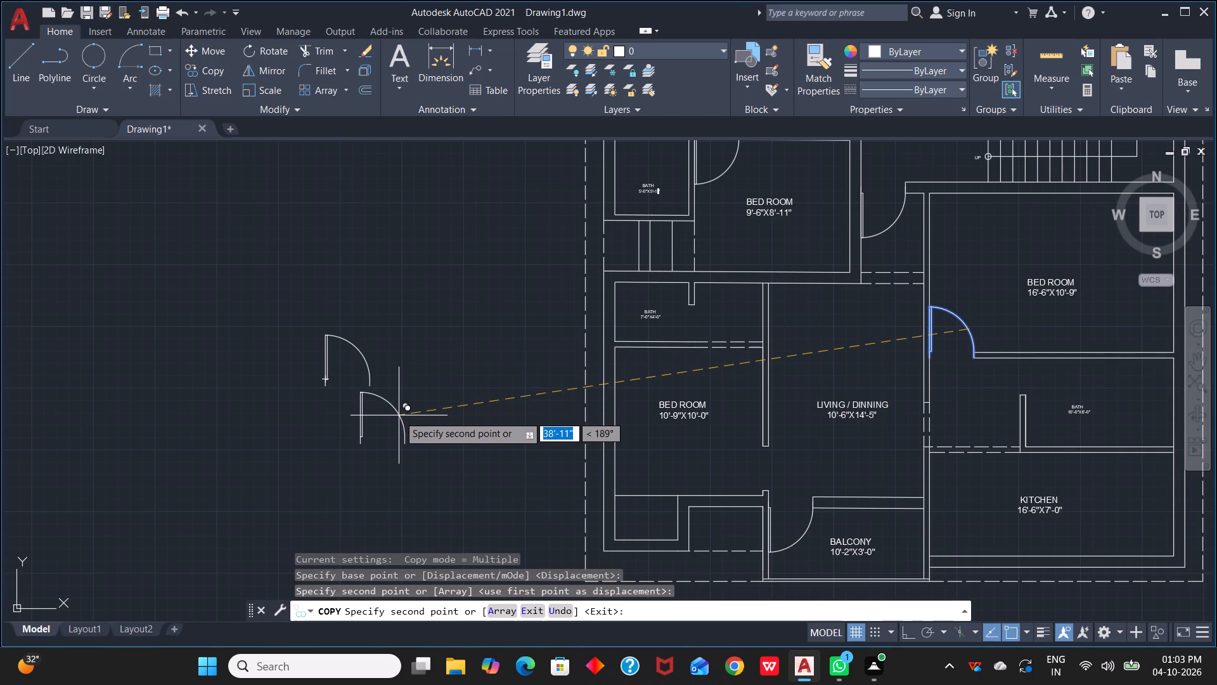
pyautogui.press('Escape')
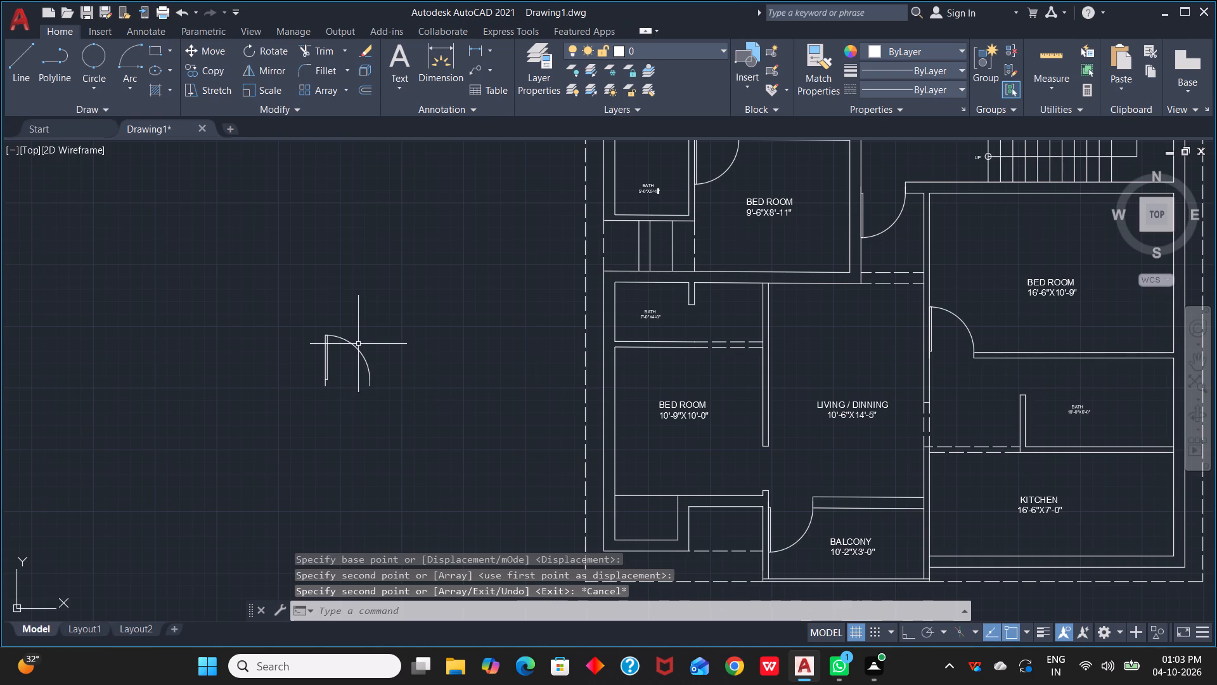
# Rotate the loose door copy to 270° about its hinge-side jamb end, with Ortho on.
pyautogui.click(357, 346)
pyautogui.press('r')
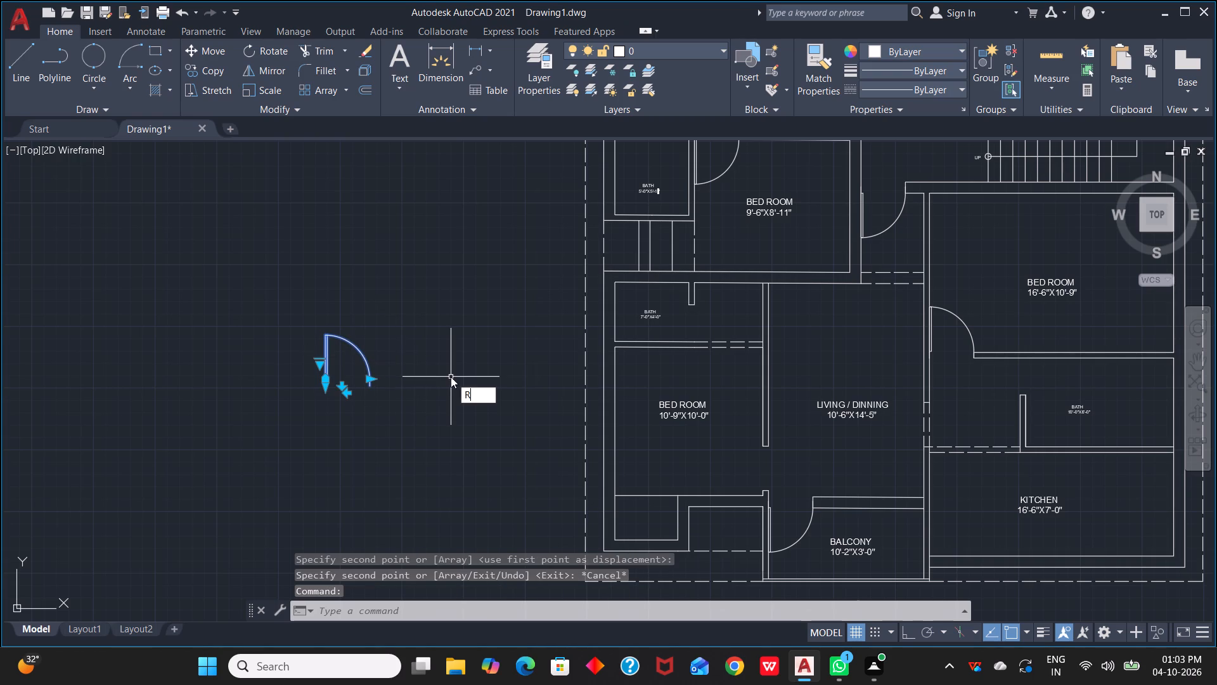
pyautogui.press('o')
pyautogui.press('space')
pyautogui.scroll(4, 326, 377)
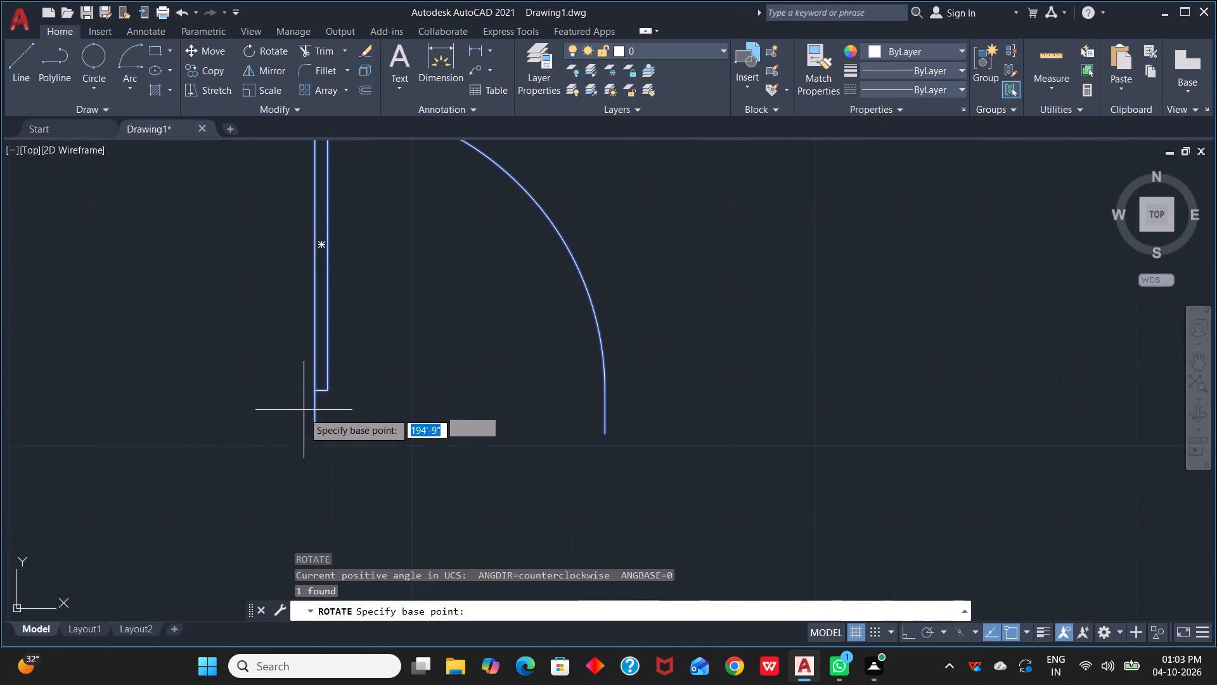
pyautogui.click(313, 427)
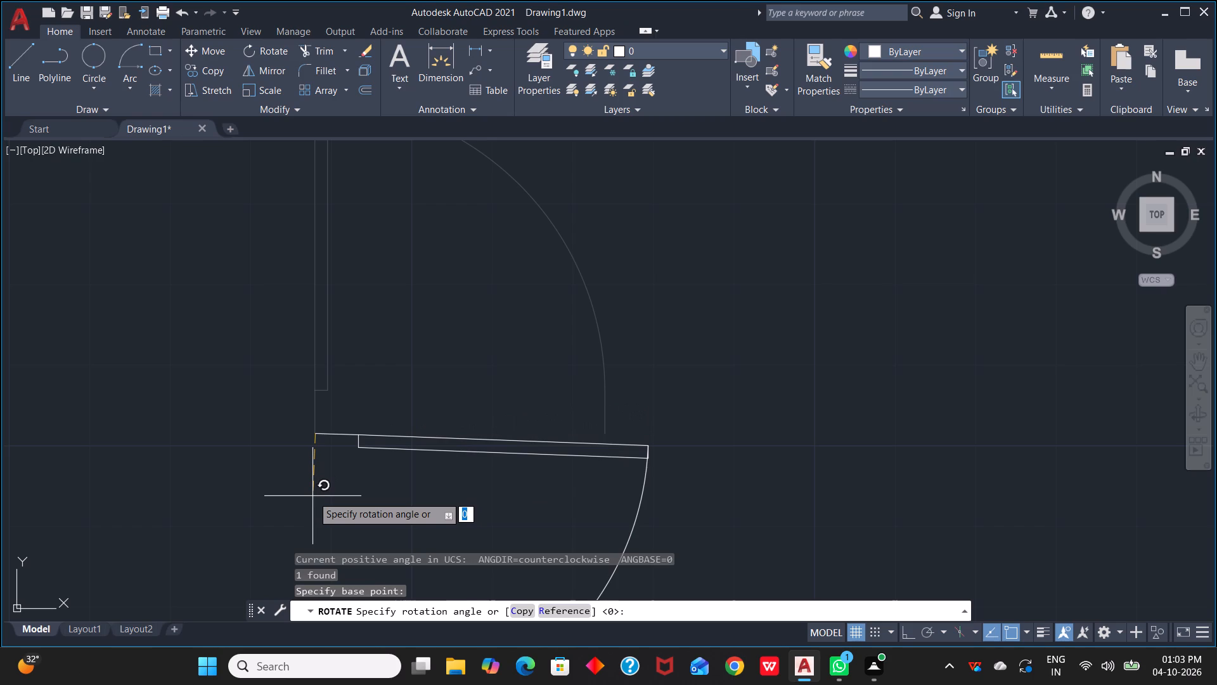
pyautogui.press('F8')
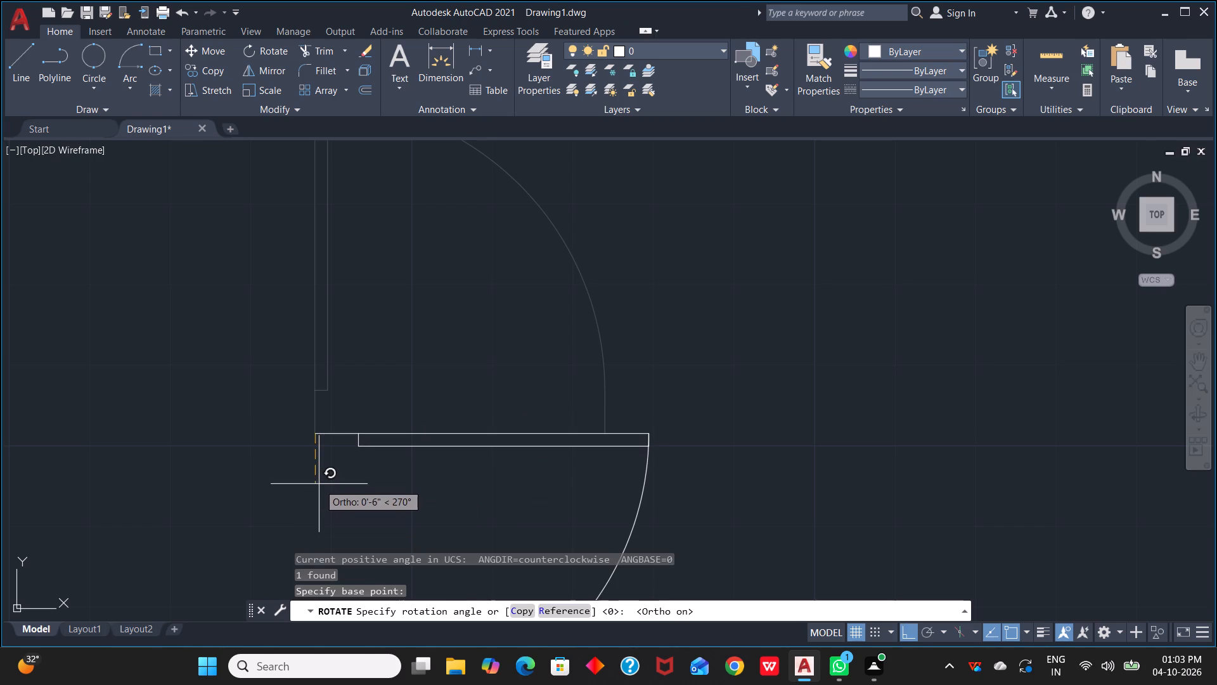
pyautogui.click(319, 484)
pyautogui.scroll(-3, 437, 466)
pyautogui.moveTo(454, 465); pyautogui.dragTo(481, 325, button='middle')
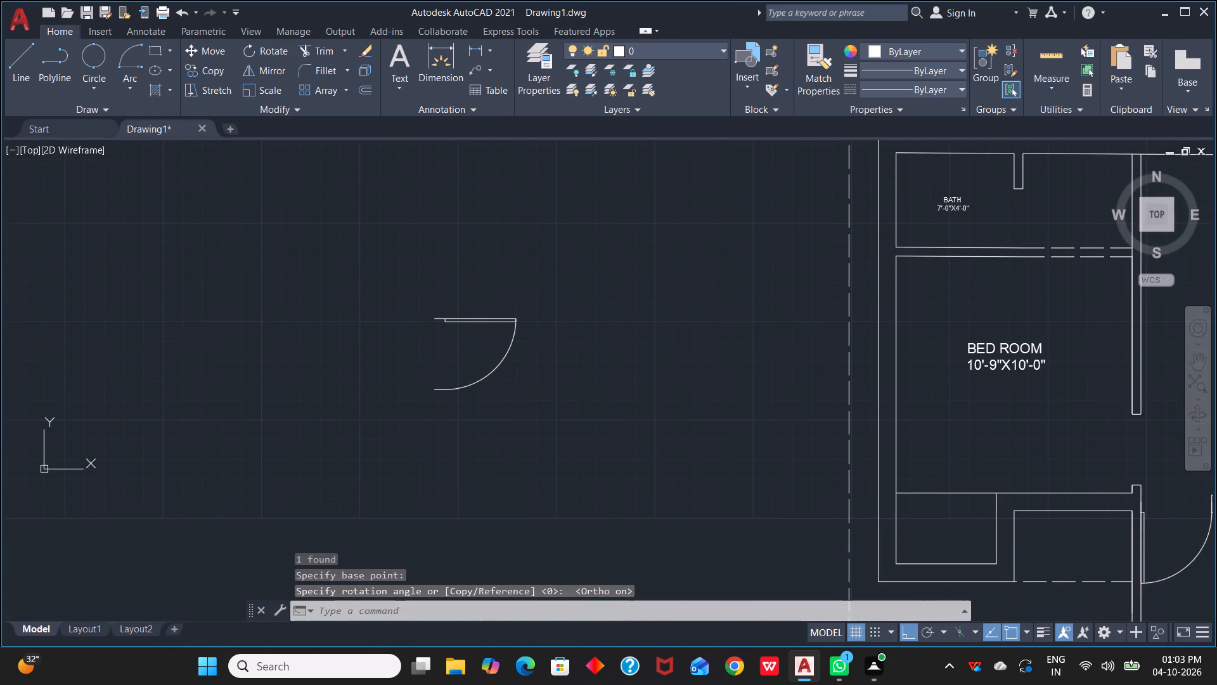
pyautogui.press('Escape')
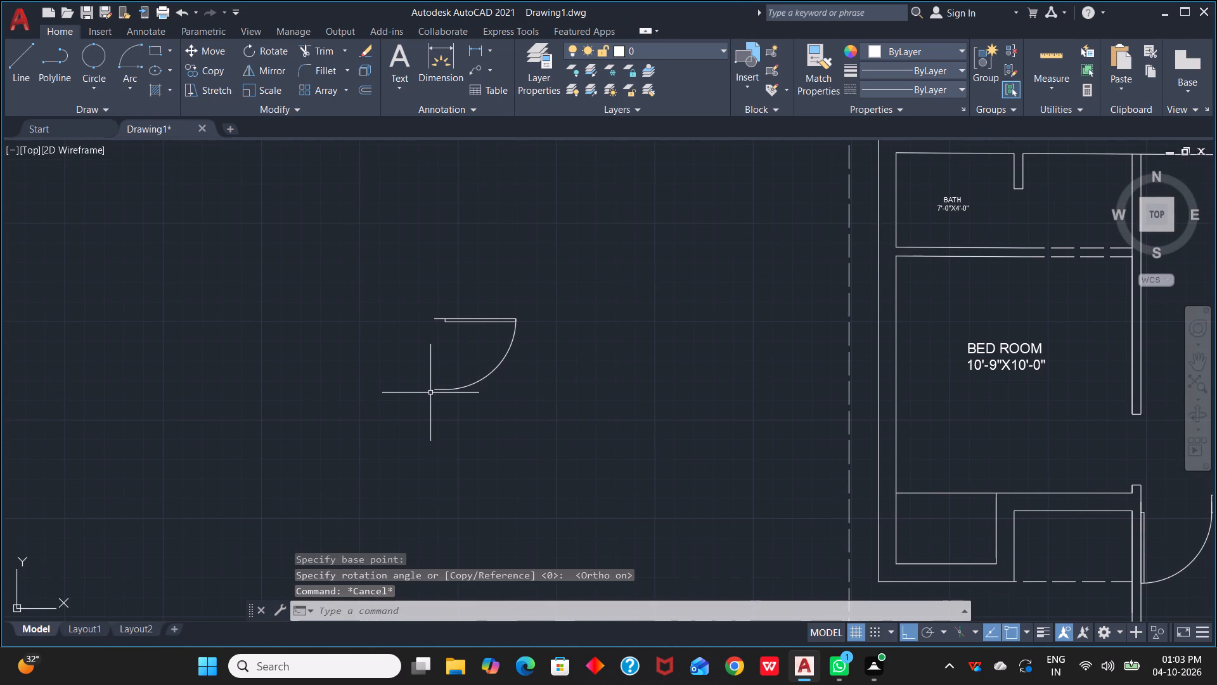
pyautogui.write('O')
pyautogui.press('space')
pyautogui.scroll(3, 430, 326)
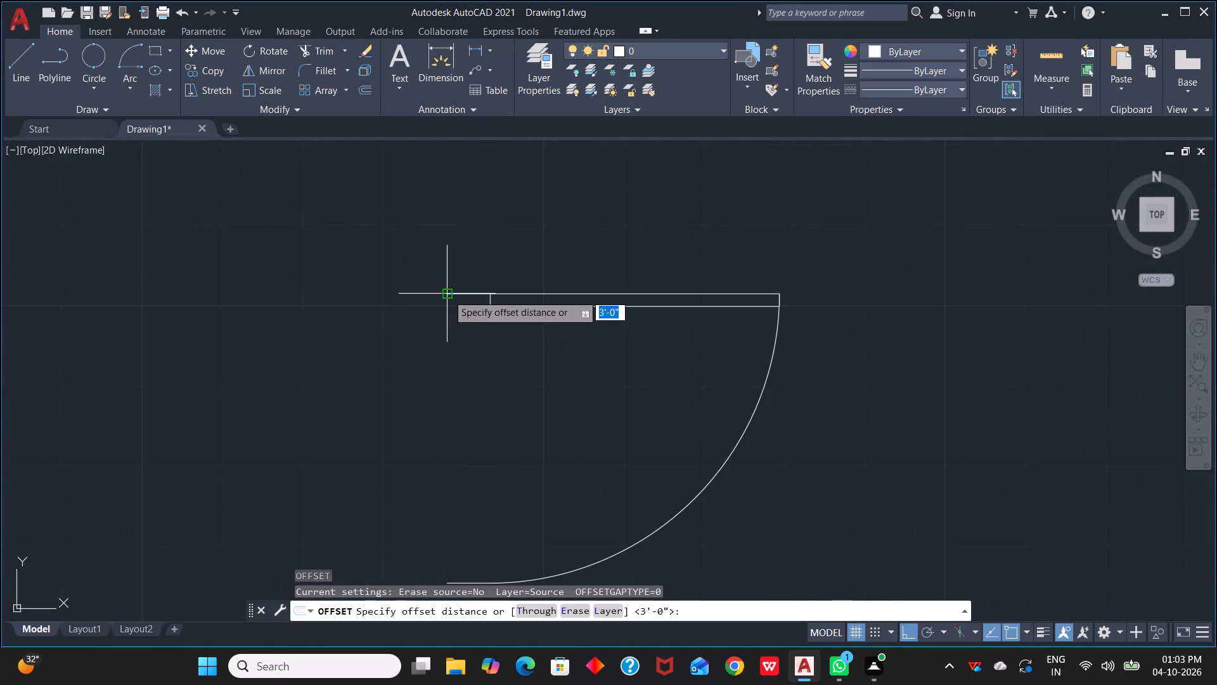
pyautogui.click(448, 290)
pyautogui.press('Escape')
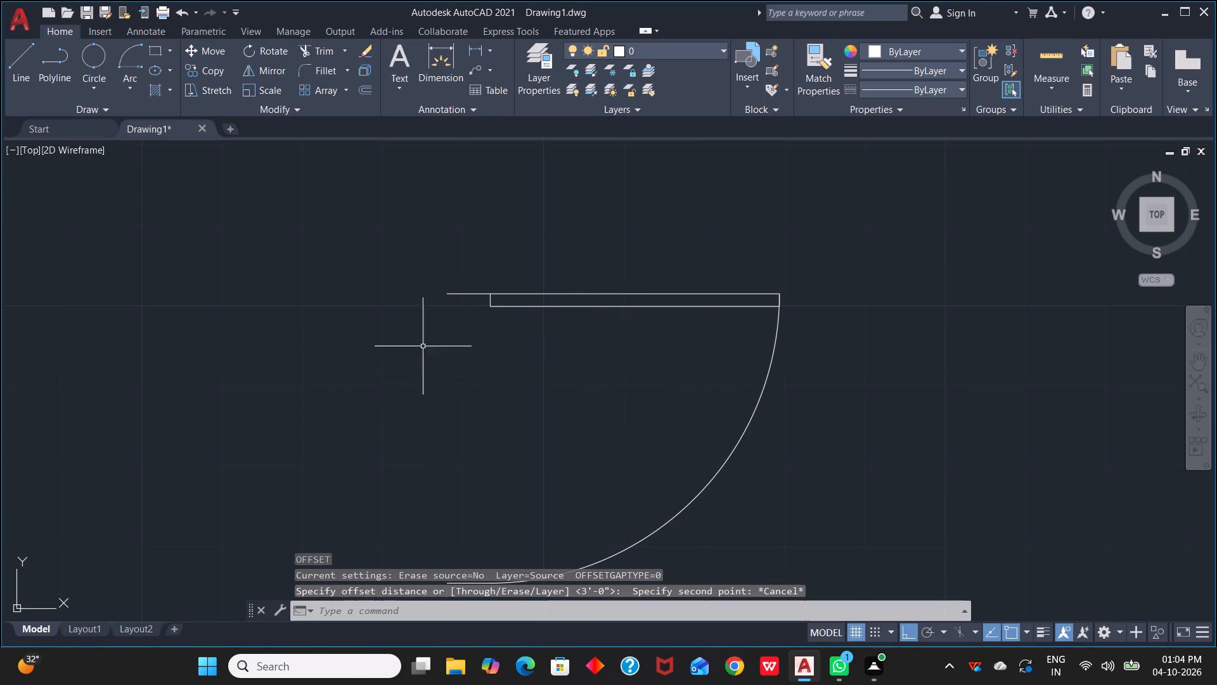
# Copy the rotated loose door from its upper jamb end to the upper wall corner of the 10'-9"X10'-0" bedroom's east opening, with Ortho off.
pyautogui.press('c')
pyautogui.write('O')
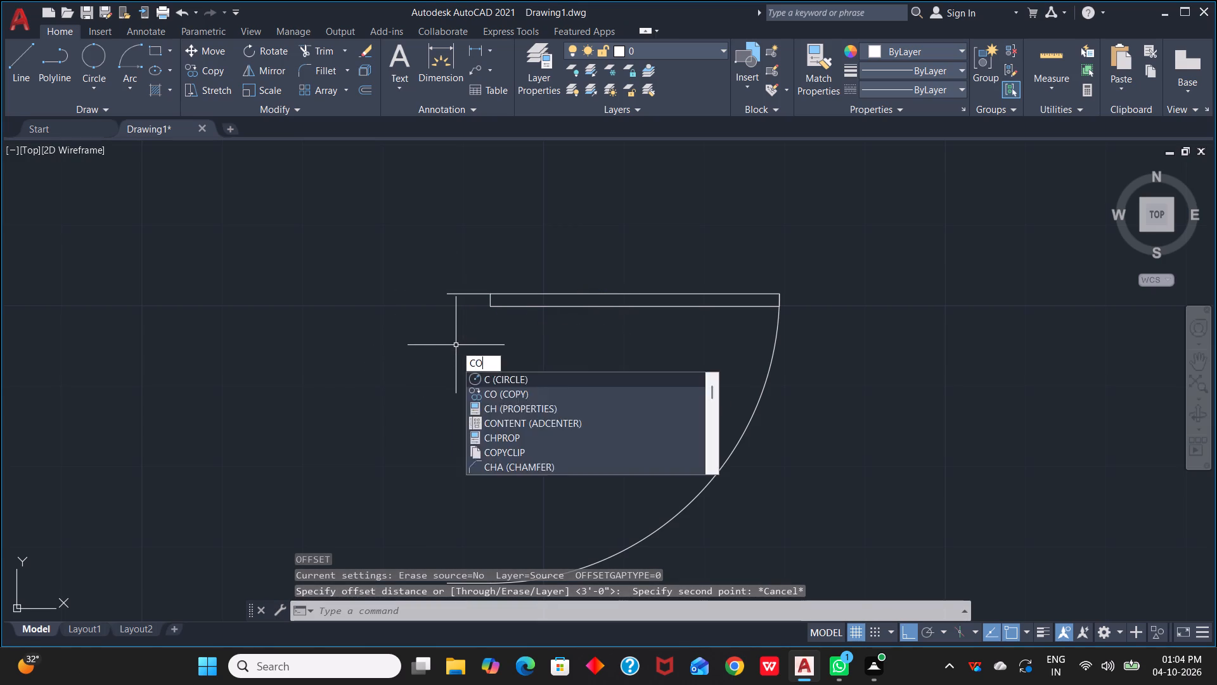
pyautogui.press('space')
pyautogui.click(454, 293)
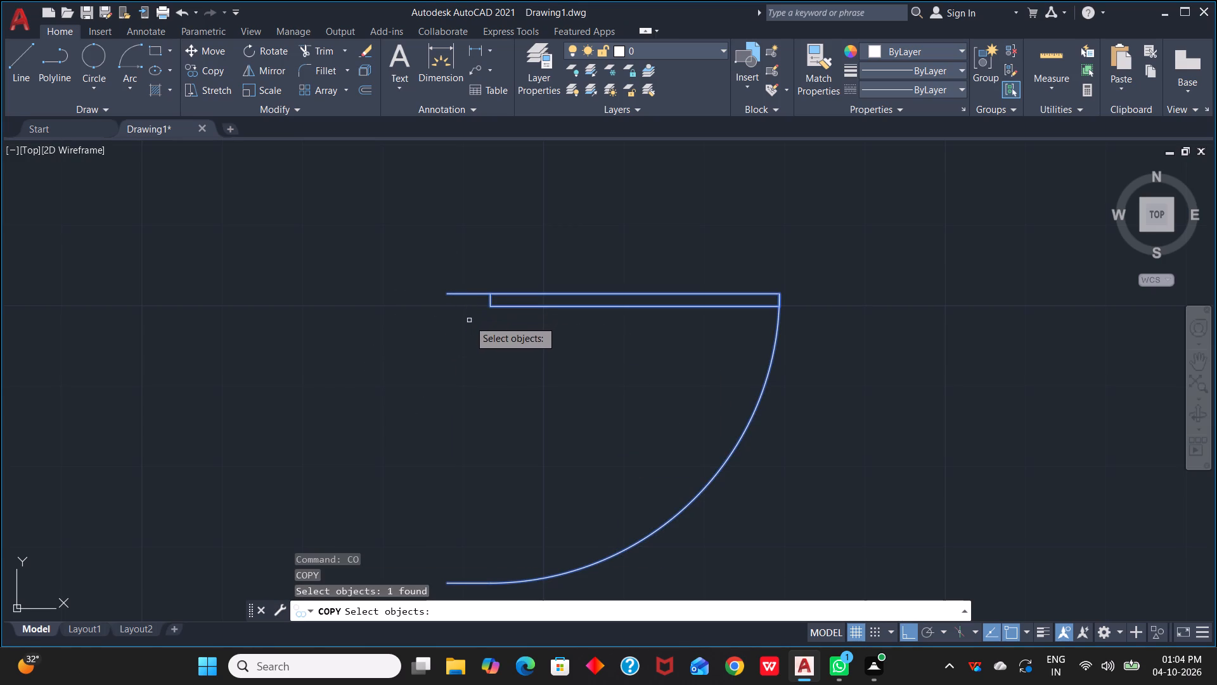
pyautogui.press('c')
pyautogui.press('o')
pyautogui.press('space')
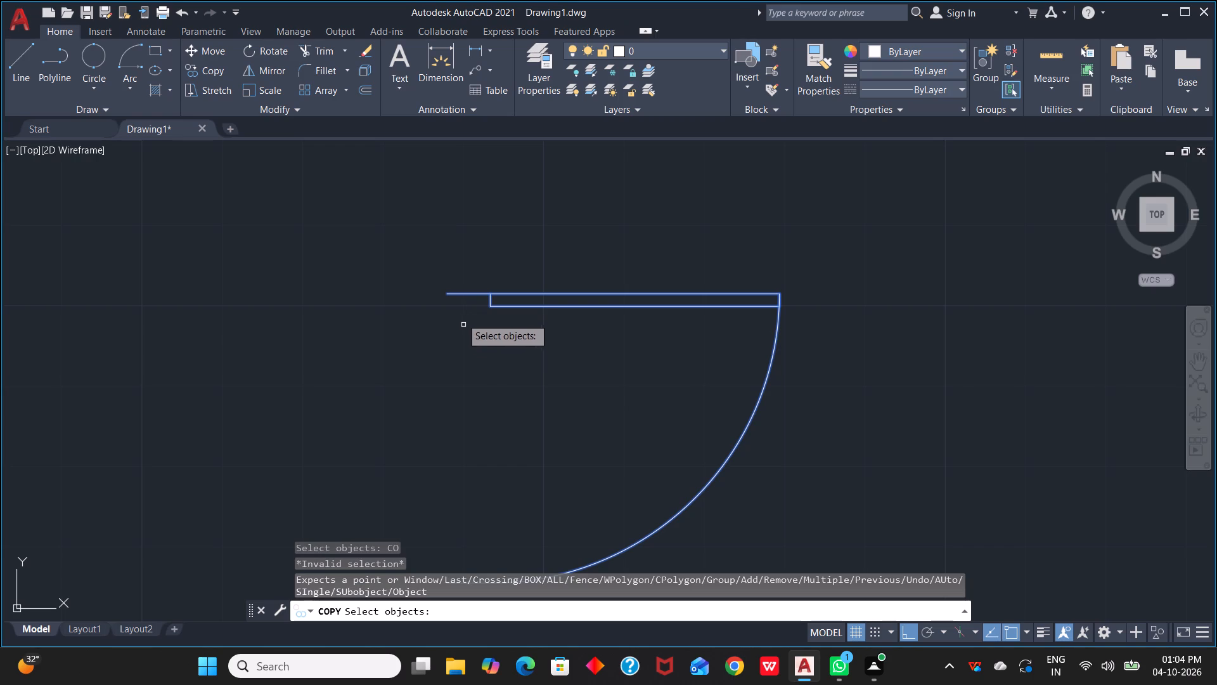
pyautogui.press('space')
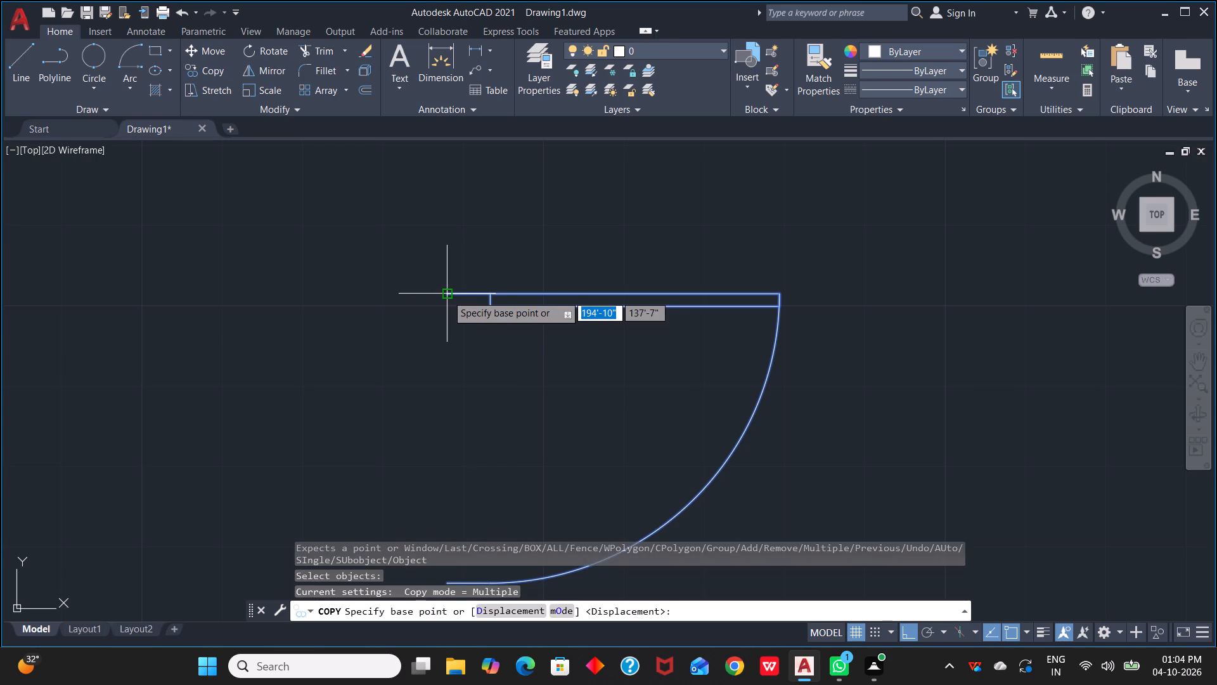
pyautogui.click(447, 295)
pyautogui.scroll(-3, 667, 374)
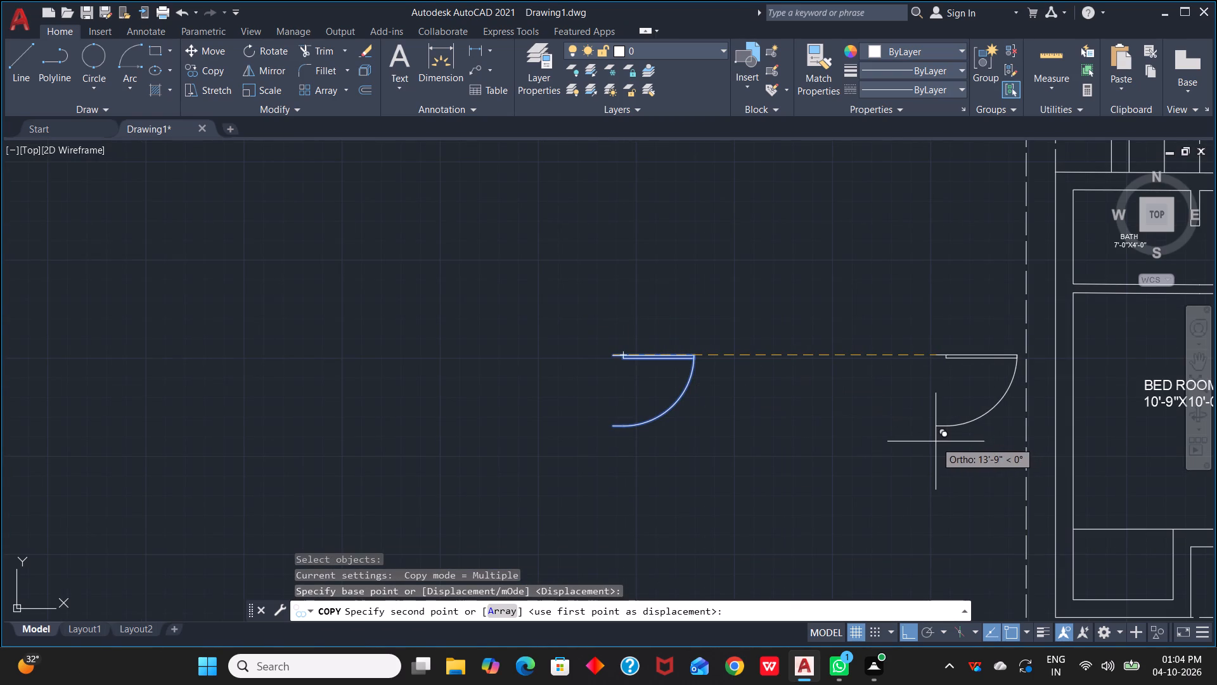
pyautogui.press('F8')
pyautogui.moveTo(898, 477); pyautogui.dragTo(285, 414, button='middle')
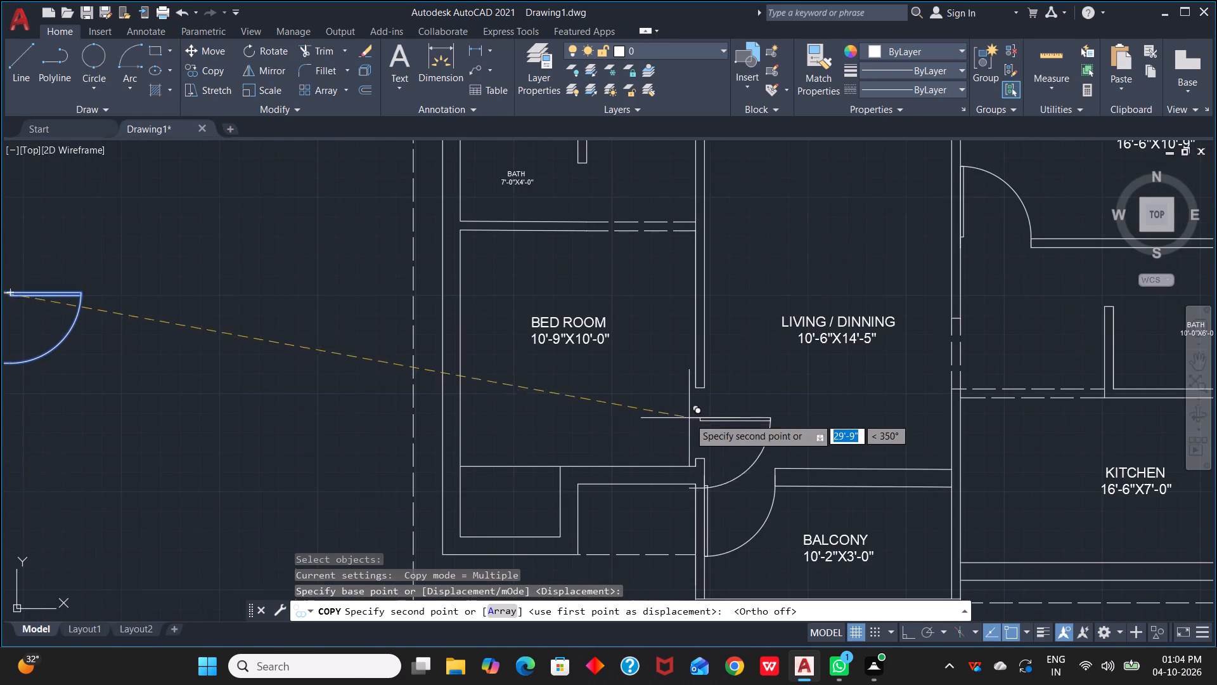
pyautogui.scroll(3, 689, 418)
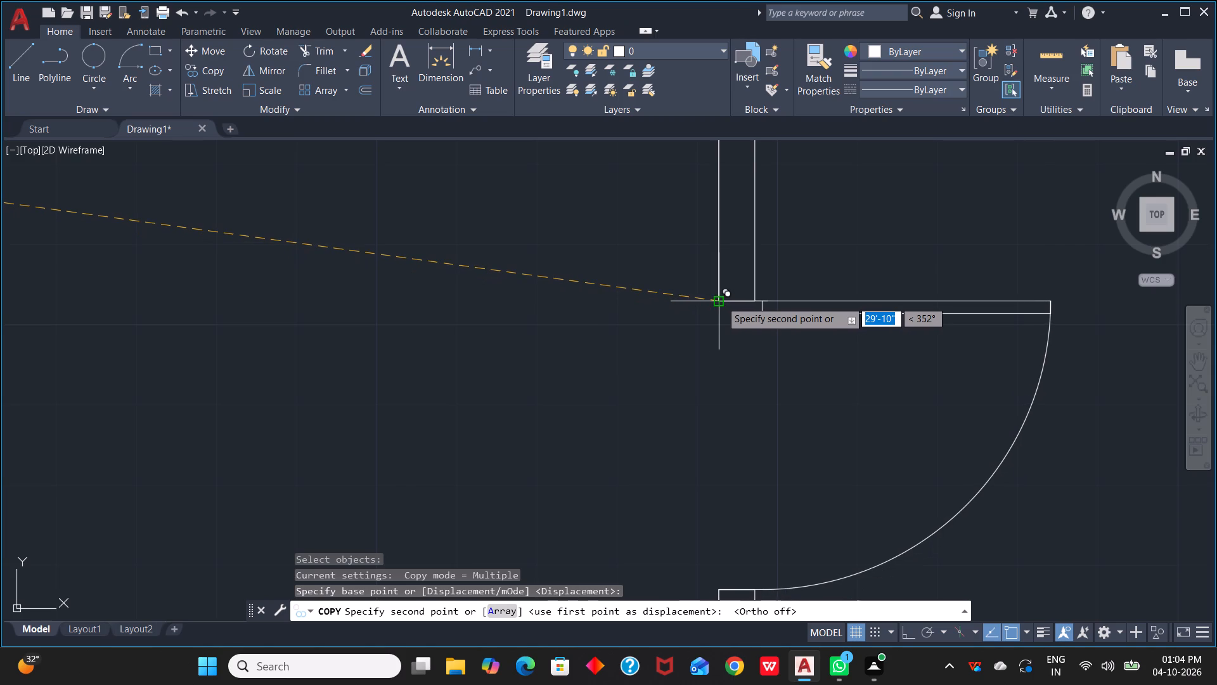
pyautogui.click(721, 301)
# Place another door copy at the 11'-6"X9'-7½" bedroom opening, on the outer corner below the 4'-0"X6'-0" bath.
pyautogui.scroll(-4, 894, 329)
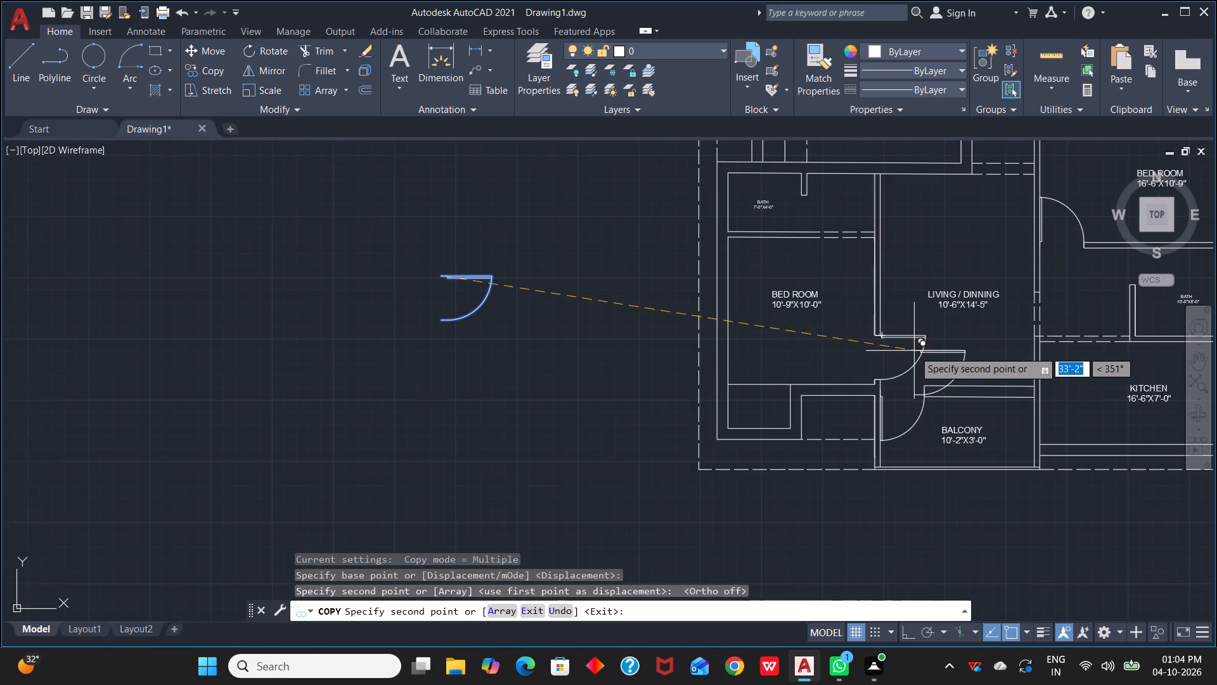
pyautogui.scroll(-1, 955, 353)
pyautogui.moveTo(955, 353); pyautogui.dragTo(805, 365, button='middle')
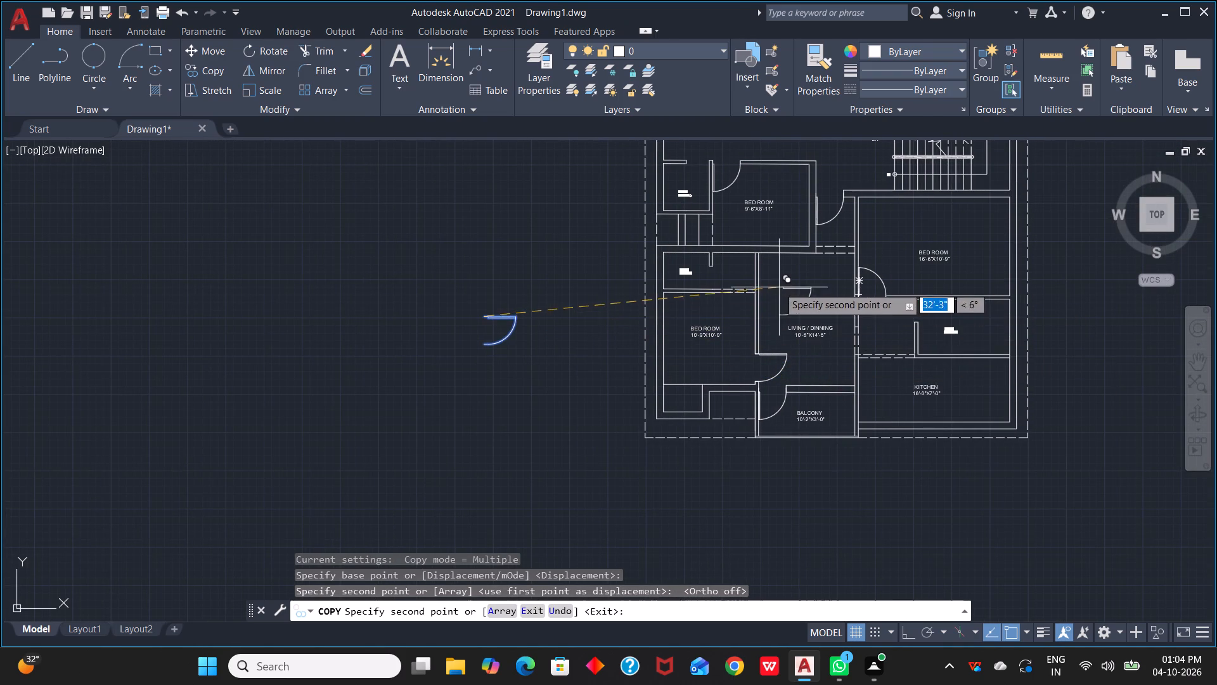
pyautogui.moveTo(778, 287); pyautogui.dragTo(791, 527, button='middle')
pyautogui.moveTo(920, 263); pyautogui.dragTo(919, 402, button='middle')
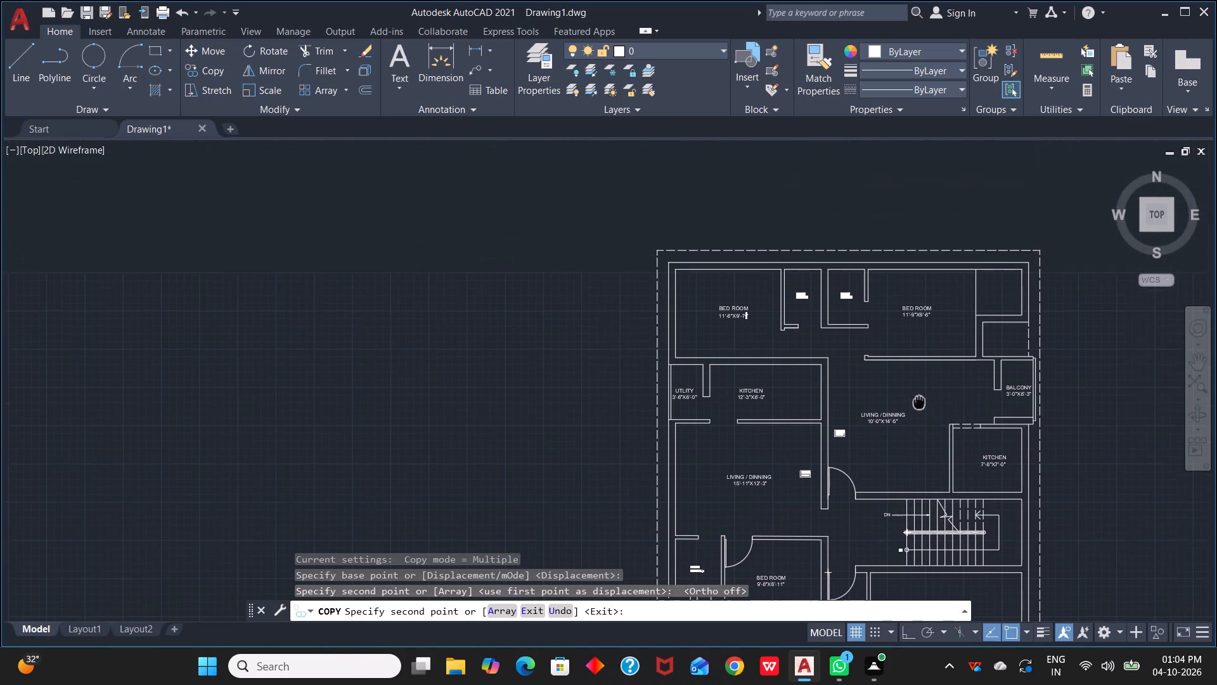
pyautogui.moveTo(919, 402); pyautogui.dragTo(919, 415, button='middle')
pyautogui.scroll(2, 858, 353)
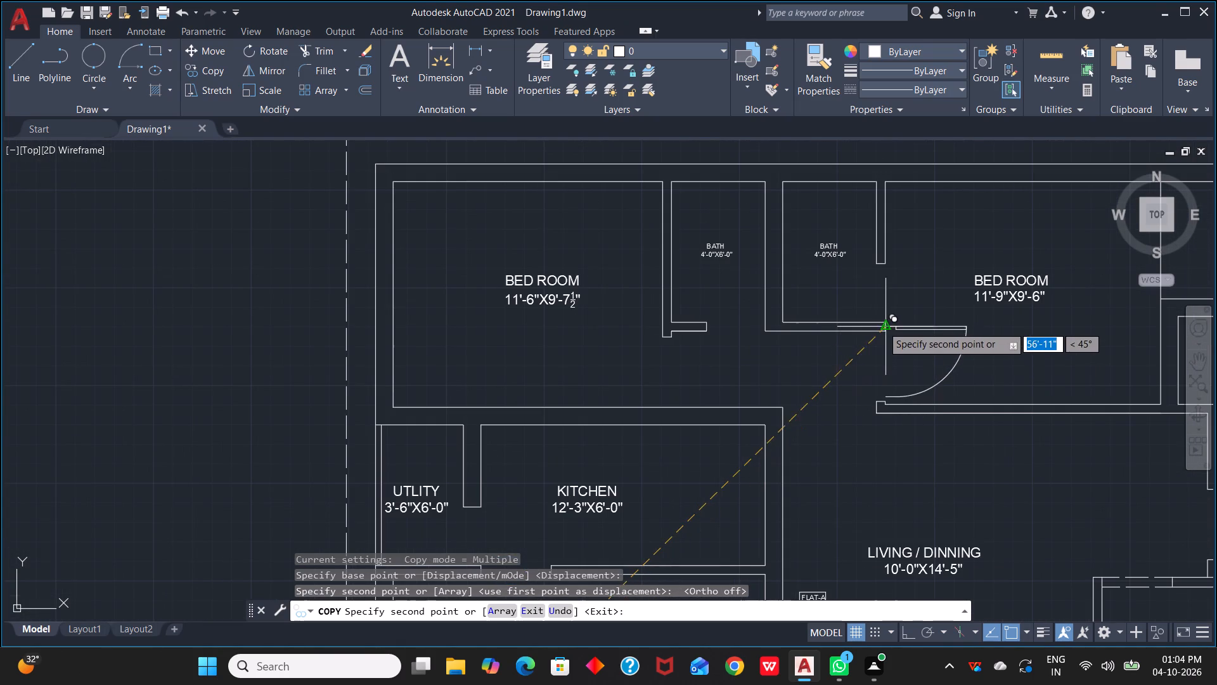
pyautogui.scroll(4, 866, 330)
pyautogui.scroll(-2, 866, 330)
pyautogui.moveTo(872, 338); pyautogui.dragTo(871, 289, button='middle')
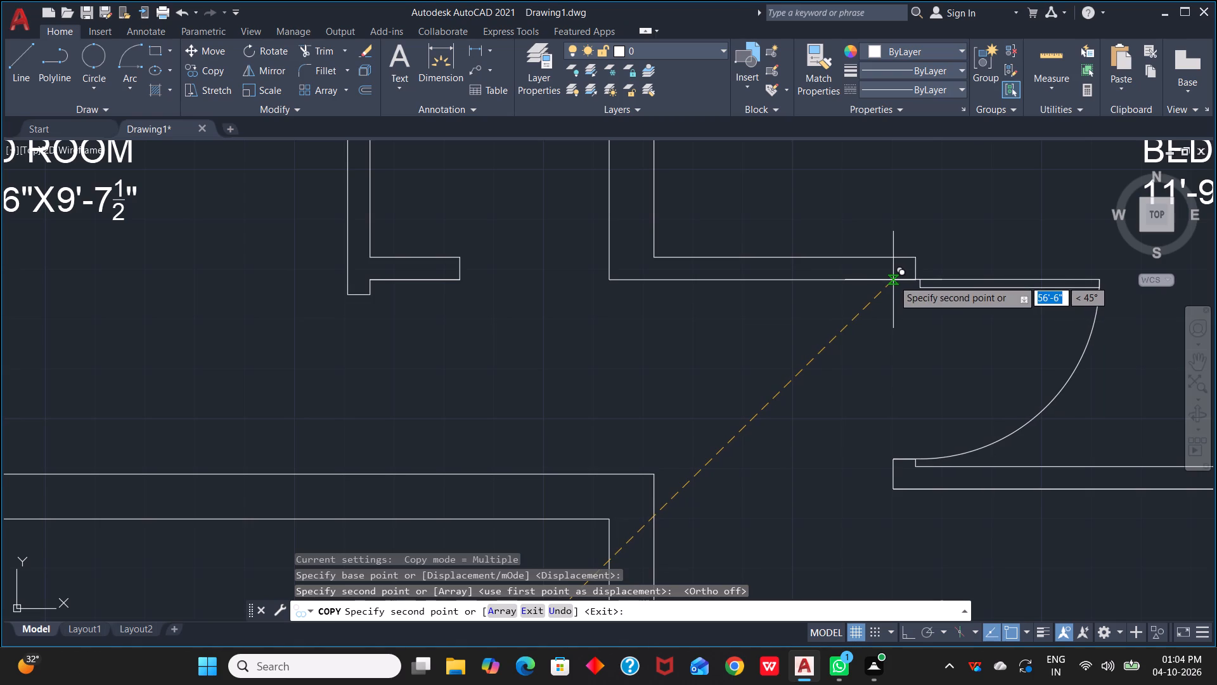
pyautogui.scroll(2, 350, 296)
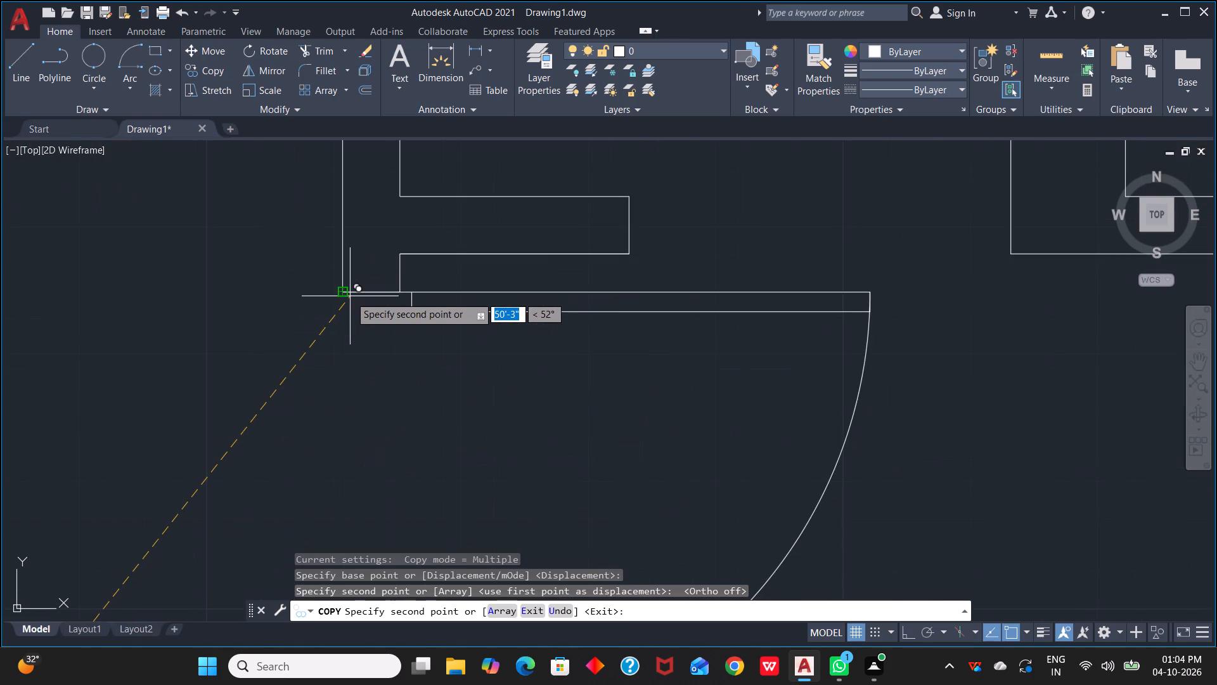
pyautogui.click(350, 296)
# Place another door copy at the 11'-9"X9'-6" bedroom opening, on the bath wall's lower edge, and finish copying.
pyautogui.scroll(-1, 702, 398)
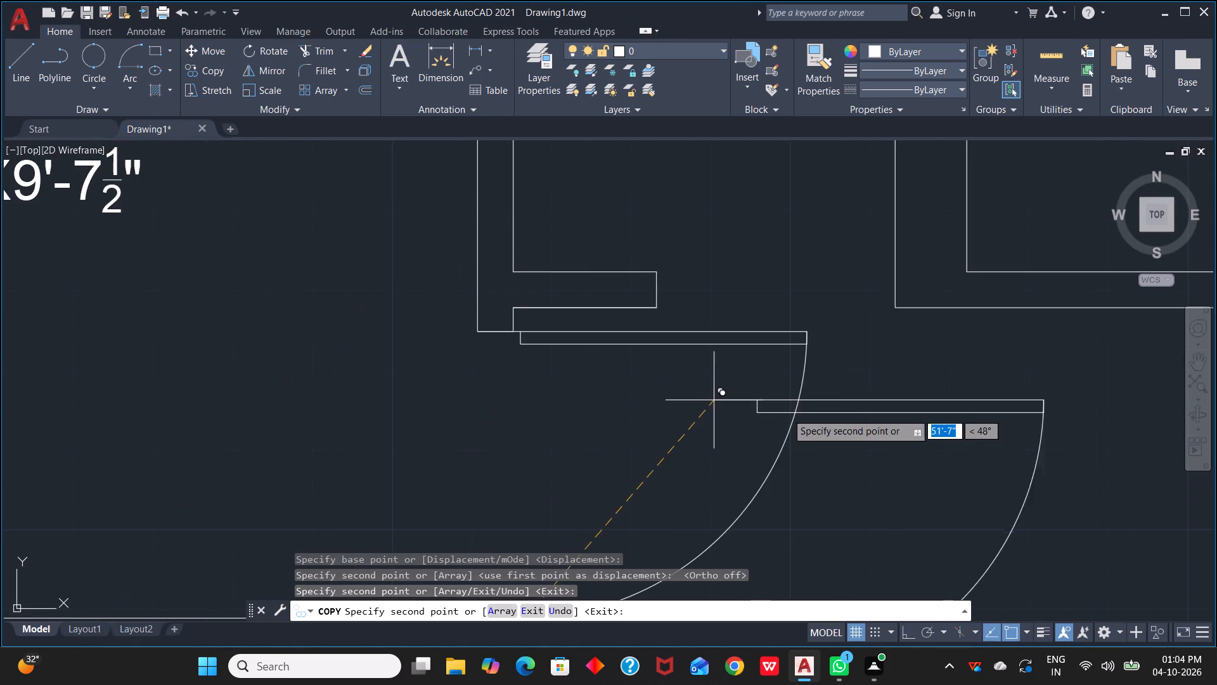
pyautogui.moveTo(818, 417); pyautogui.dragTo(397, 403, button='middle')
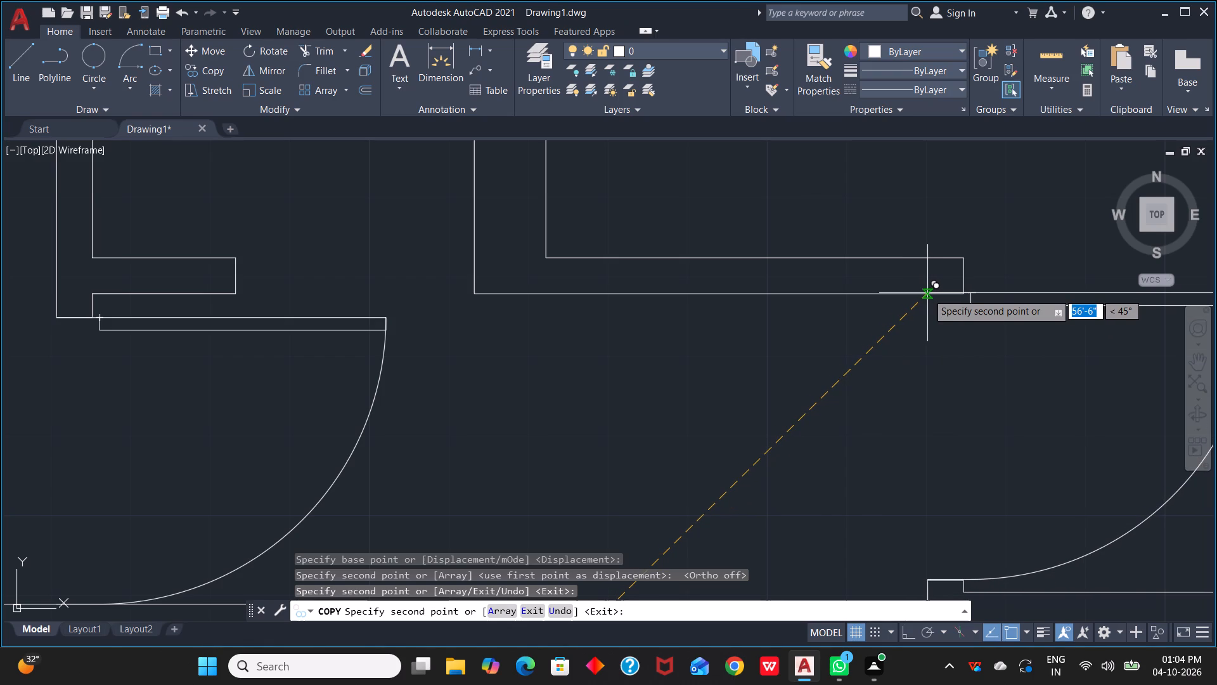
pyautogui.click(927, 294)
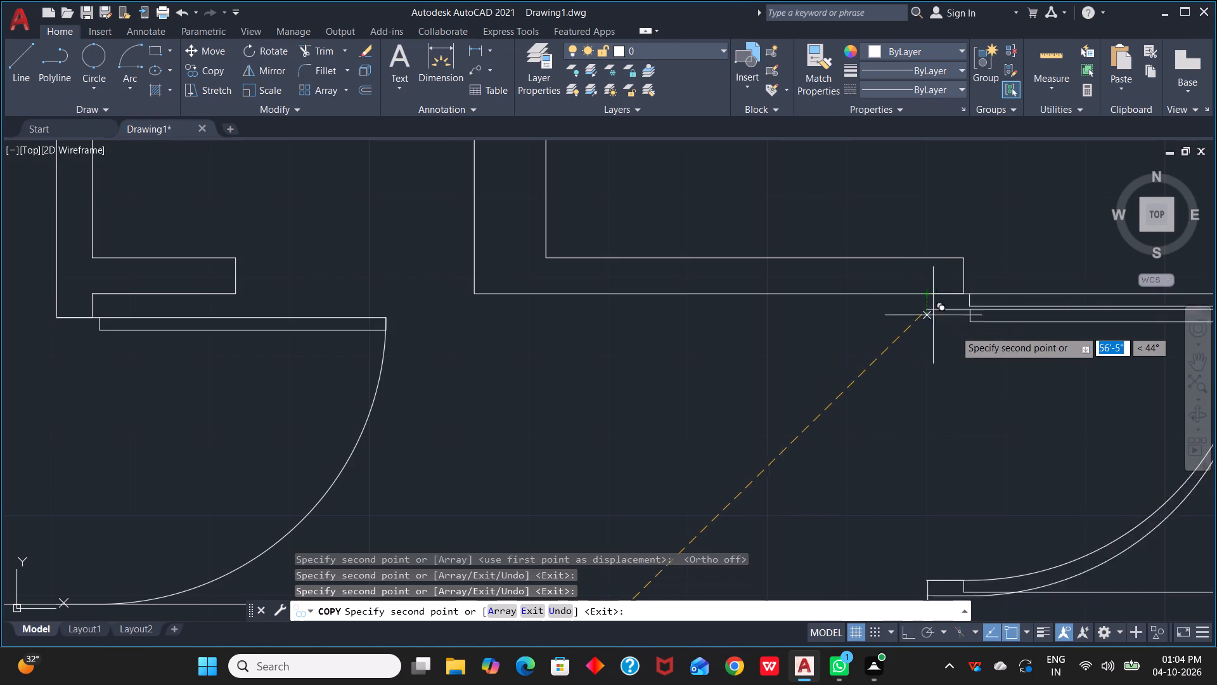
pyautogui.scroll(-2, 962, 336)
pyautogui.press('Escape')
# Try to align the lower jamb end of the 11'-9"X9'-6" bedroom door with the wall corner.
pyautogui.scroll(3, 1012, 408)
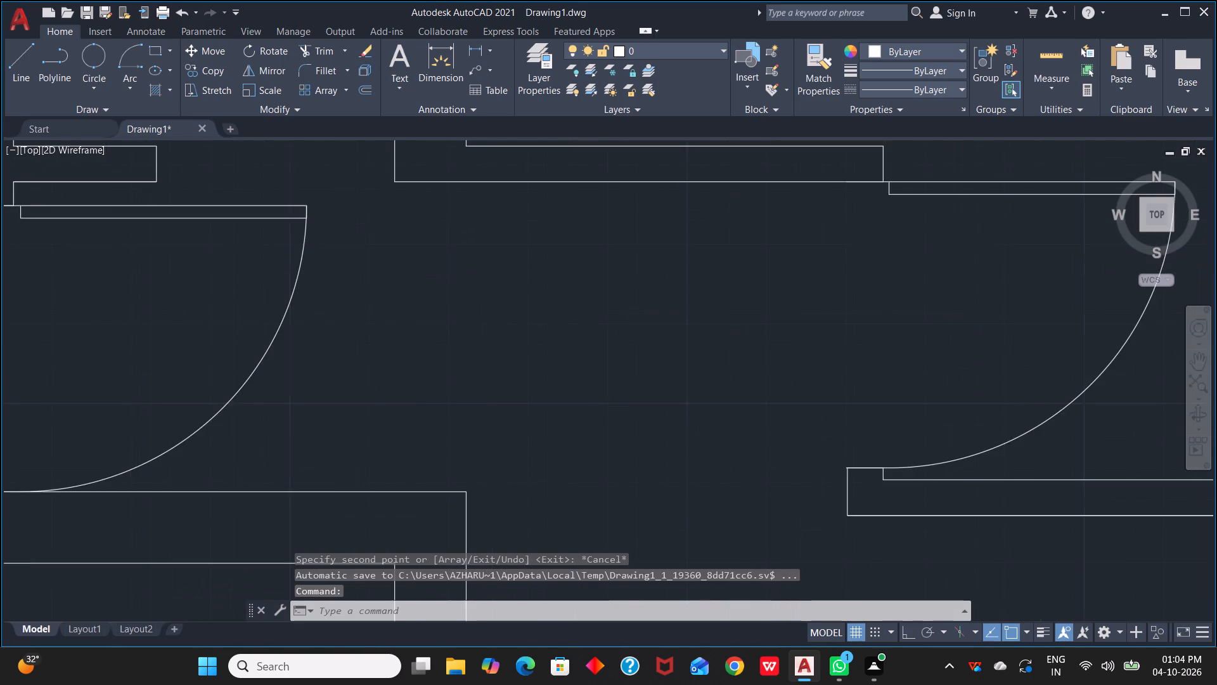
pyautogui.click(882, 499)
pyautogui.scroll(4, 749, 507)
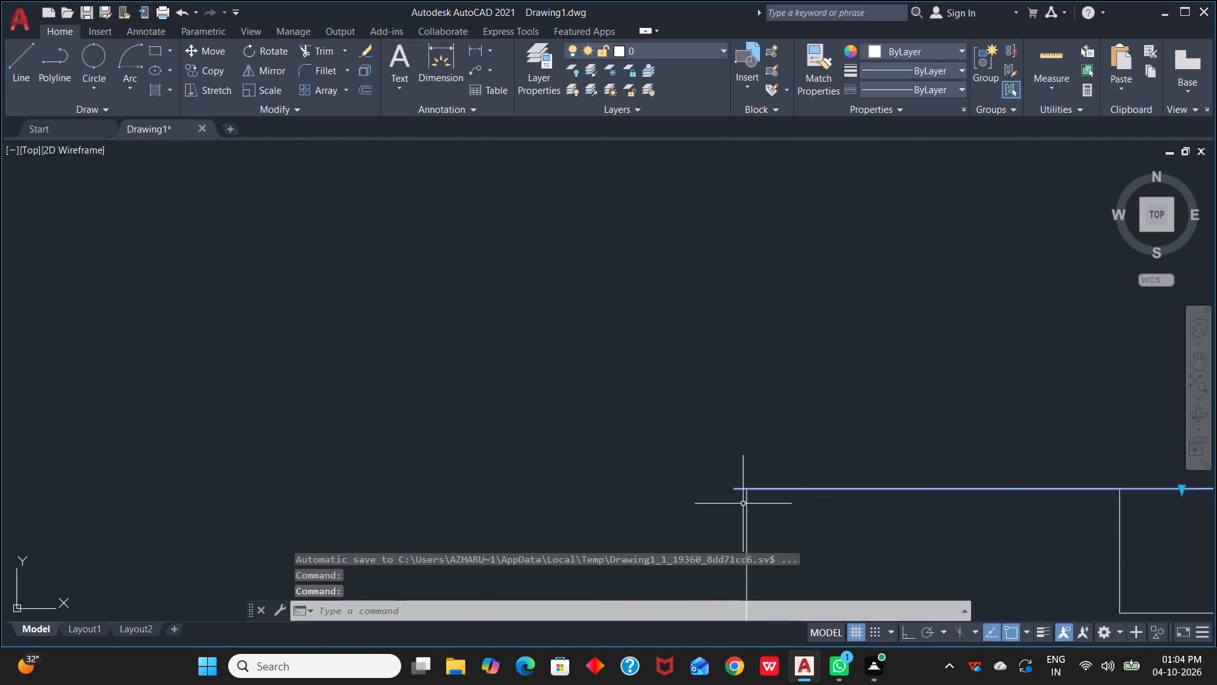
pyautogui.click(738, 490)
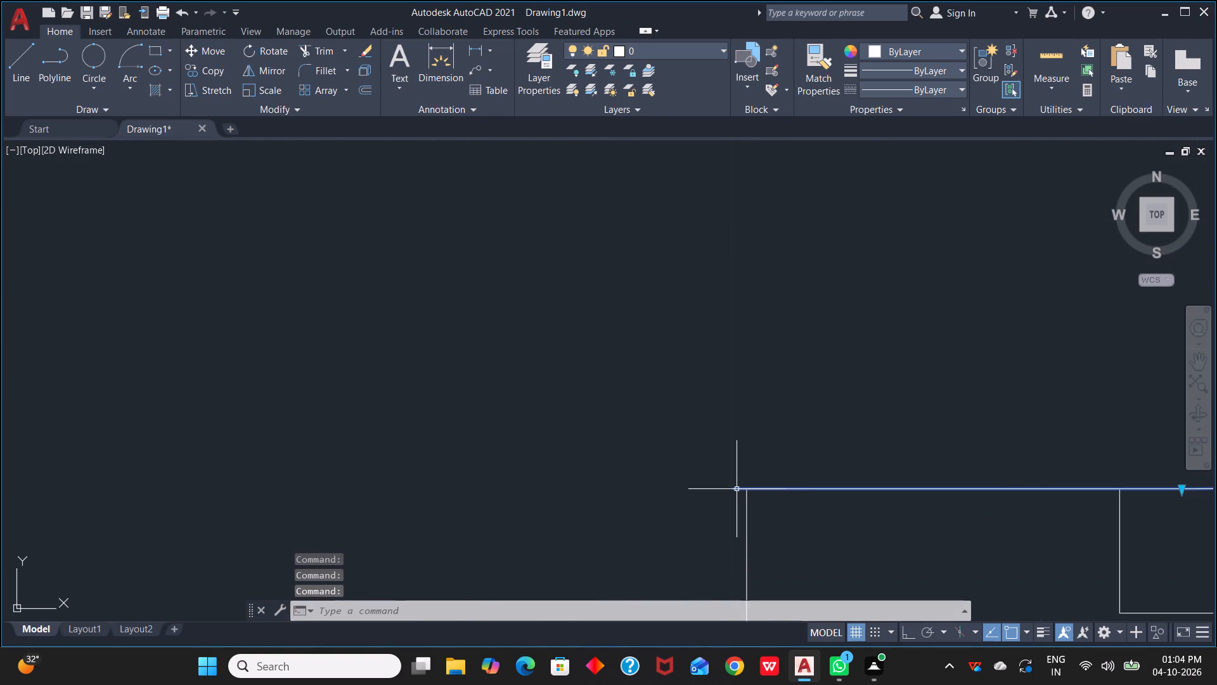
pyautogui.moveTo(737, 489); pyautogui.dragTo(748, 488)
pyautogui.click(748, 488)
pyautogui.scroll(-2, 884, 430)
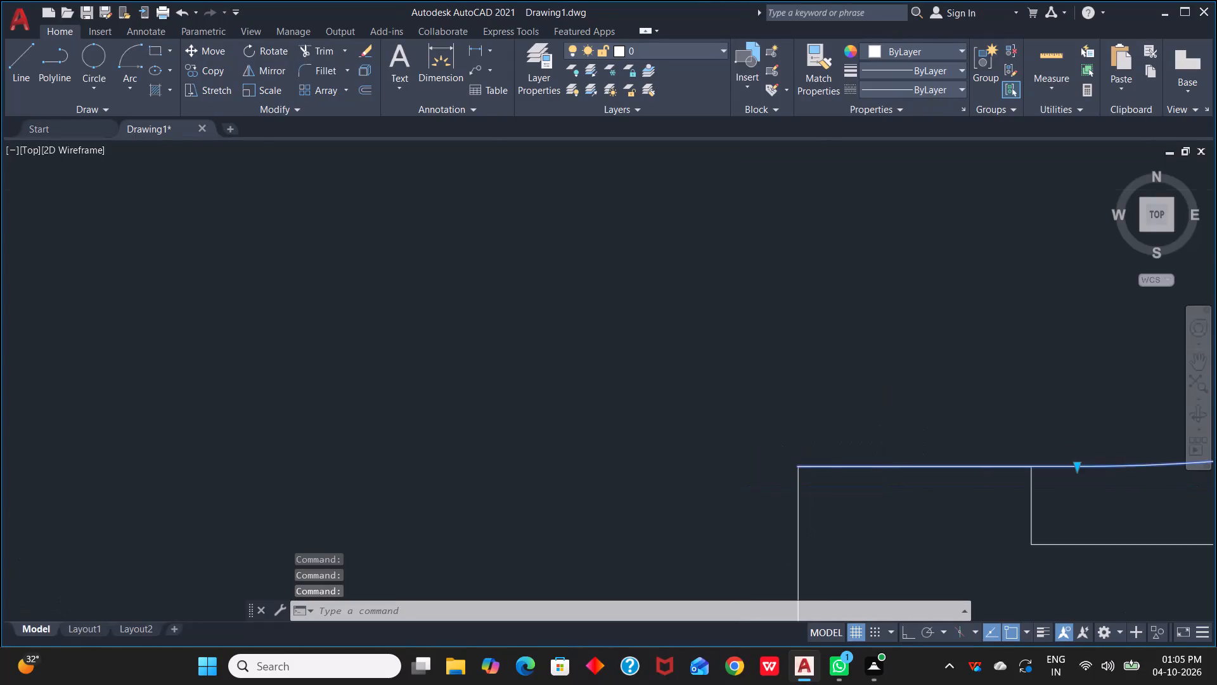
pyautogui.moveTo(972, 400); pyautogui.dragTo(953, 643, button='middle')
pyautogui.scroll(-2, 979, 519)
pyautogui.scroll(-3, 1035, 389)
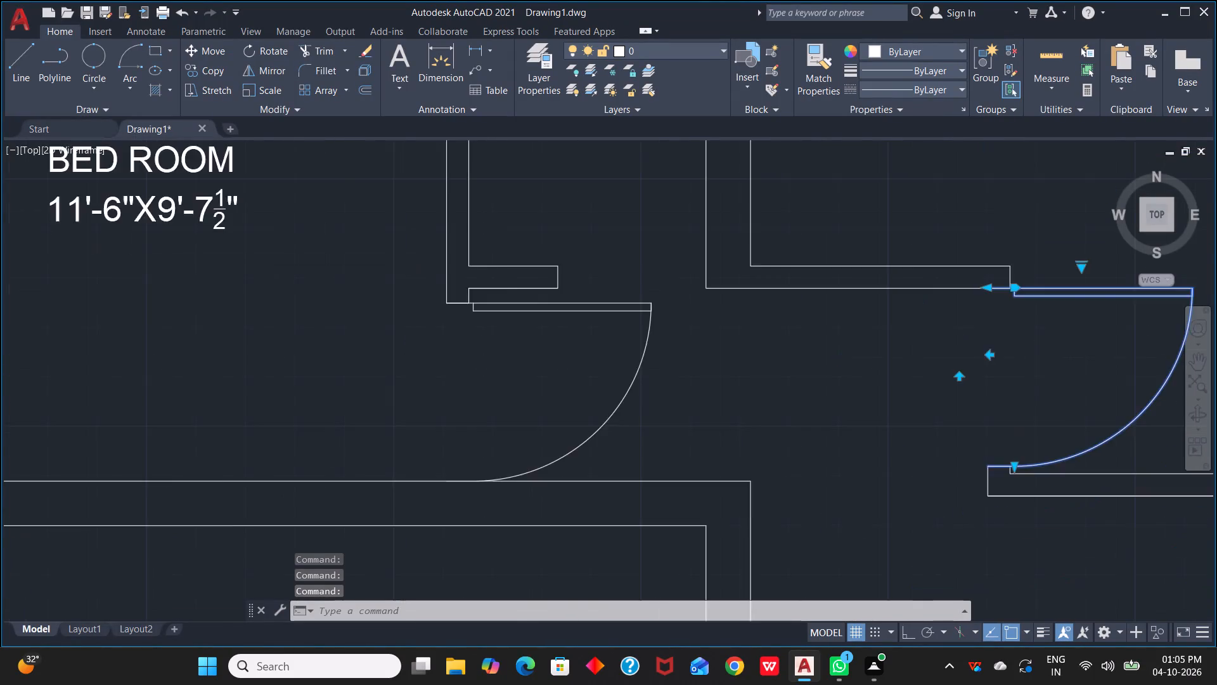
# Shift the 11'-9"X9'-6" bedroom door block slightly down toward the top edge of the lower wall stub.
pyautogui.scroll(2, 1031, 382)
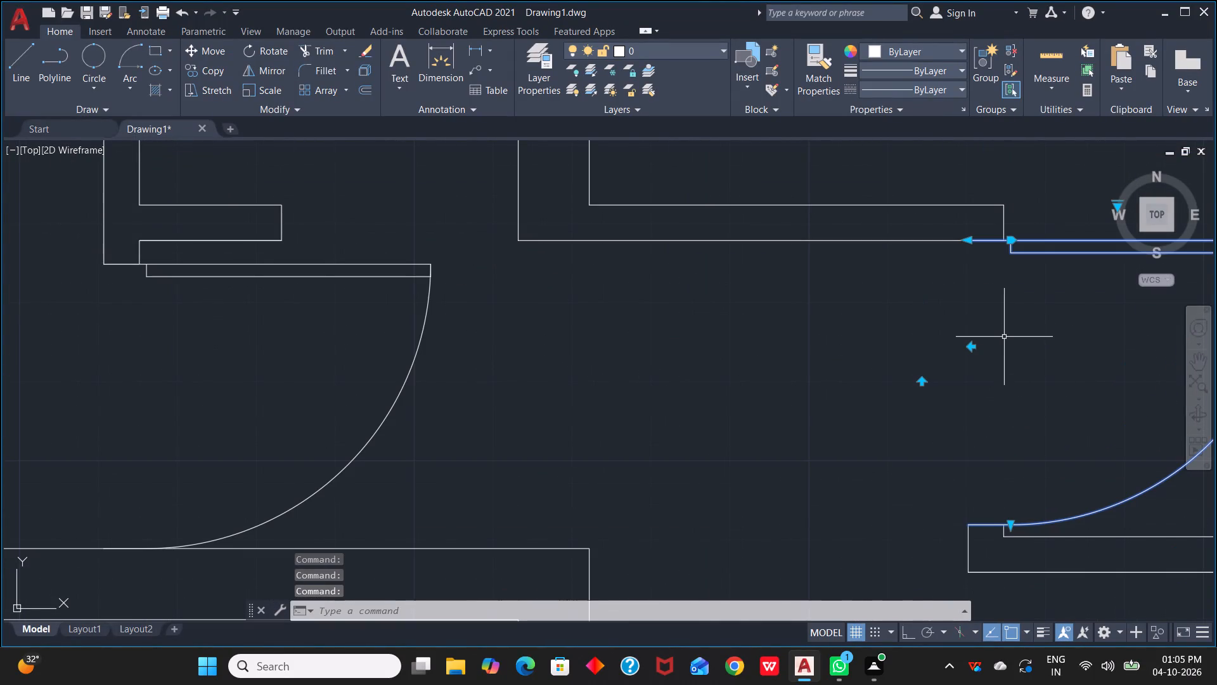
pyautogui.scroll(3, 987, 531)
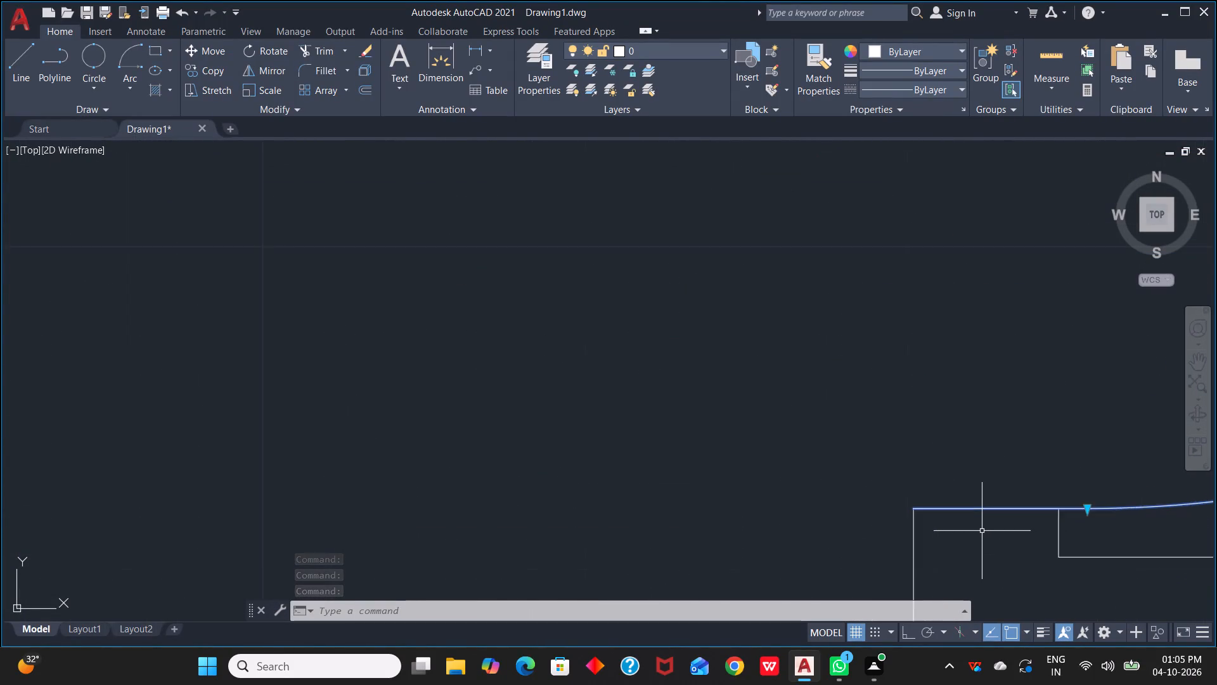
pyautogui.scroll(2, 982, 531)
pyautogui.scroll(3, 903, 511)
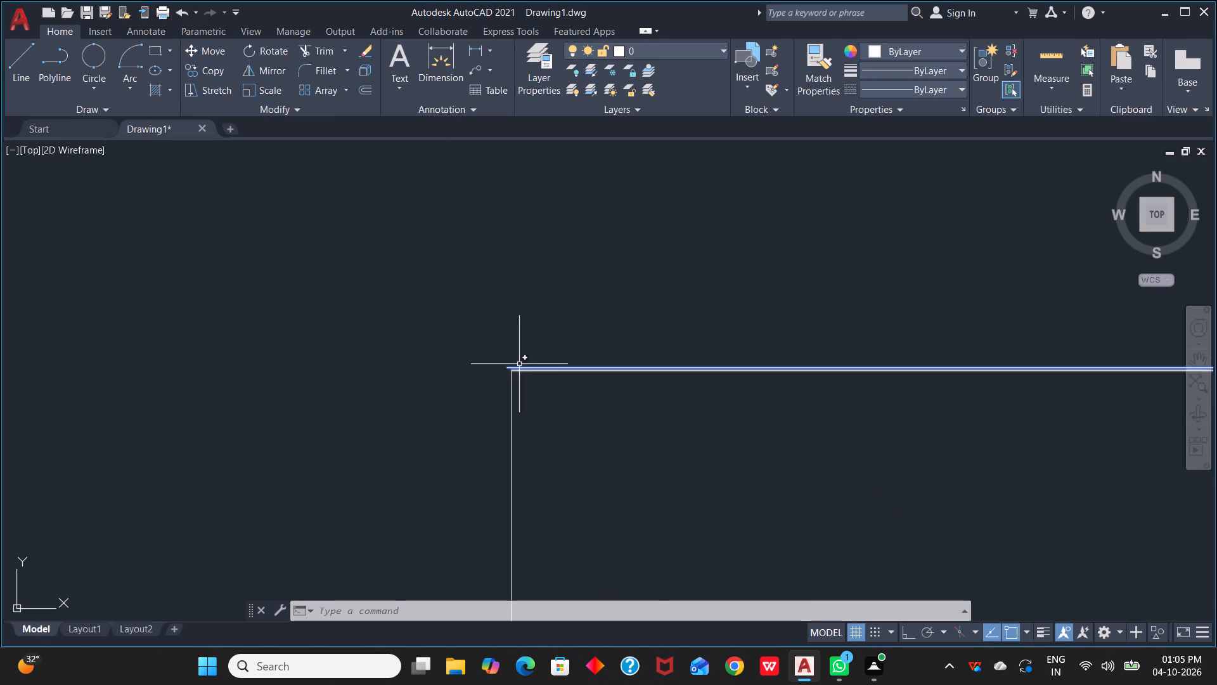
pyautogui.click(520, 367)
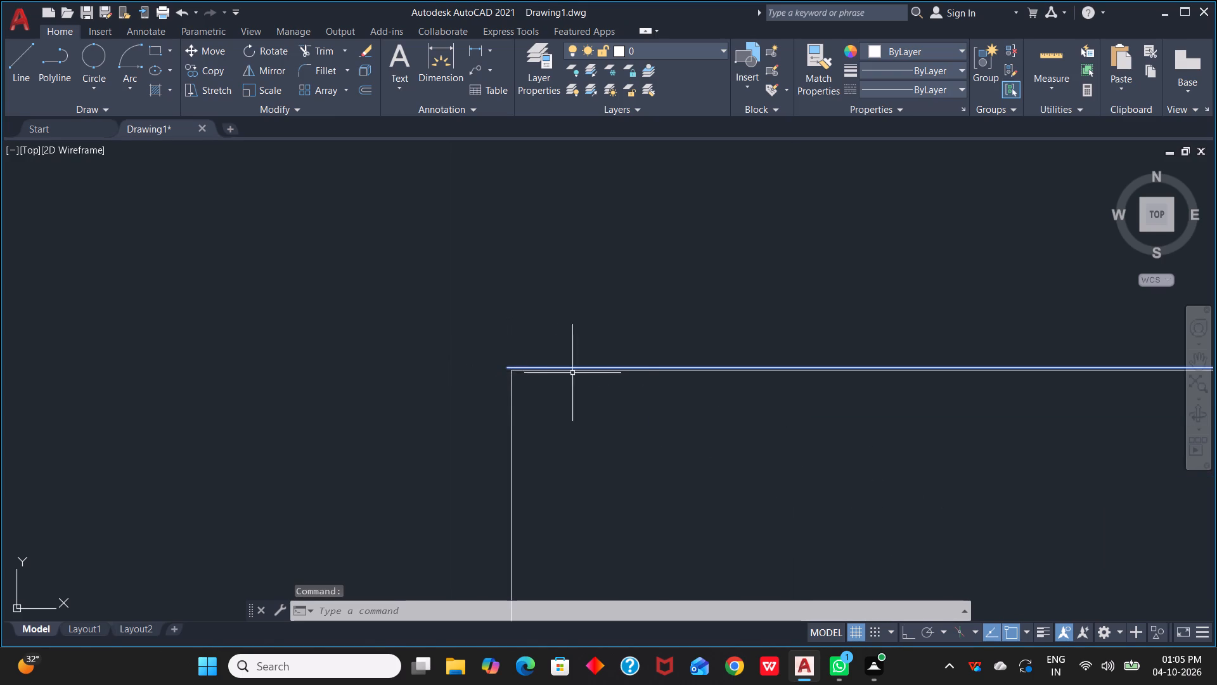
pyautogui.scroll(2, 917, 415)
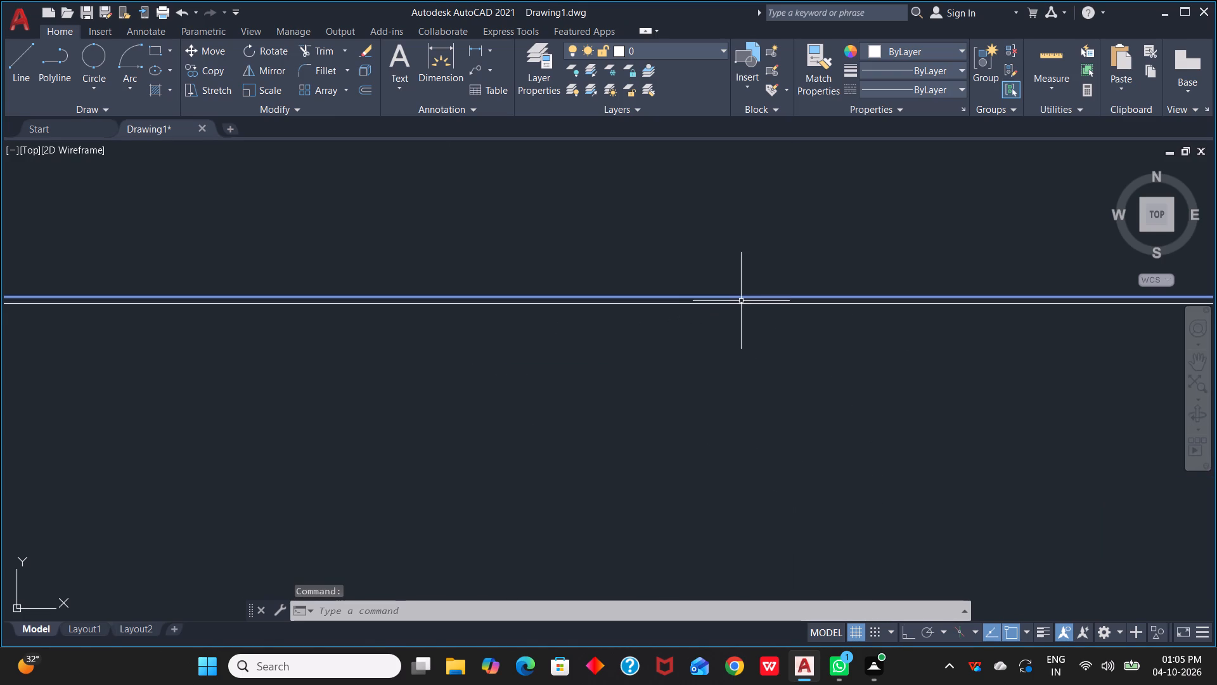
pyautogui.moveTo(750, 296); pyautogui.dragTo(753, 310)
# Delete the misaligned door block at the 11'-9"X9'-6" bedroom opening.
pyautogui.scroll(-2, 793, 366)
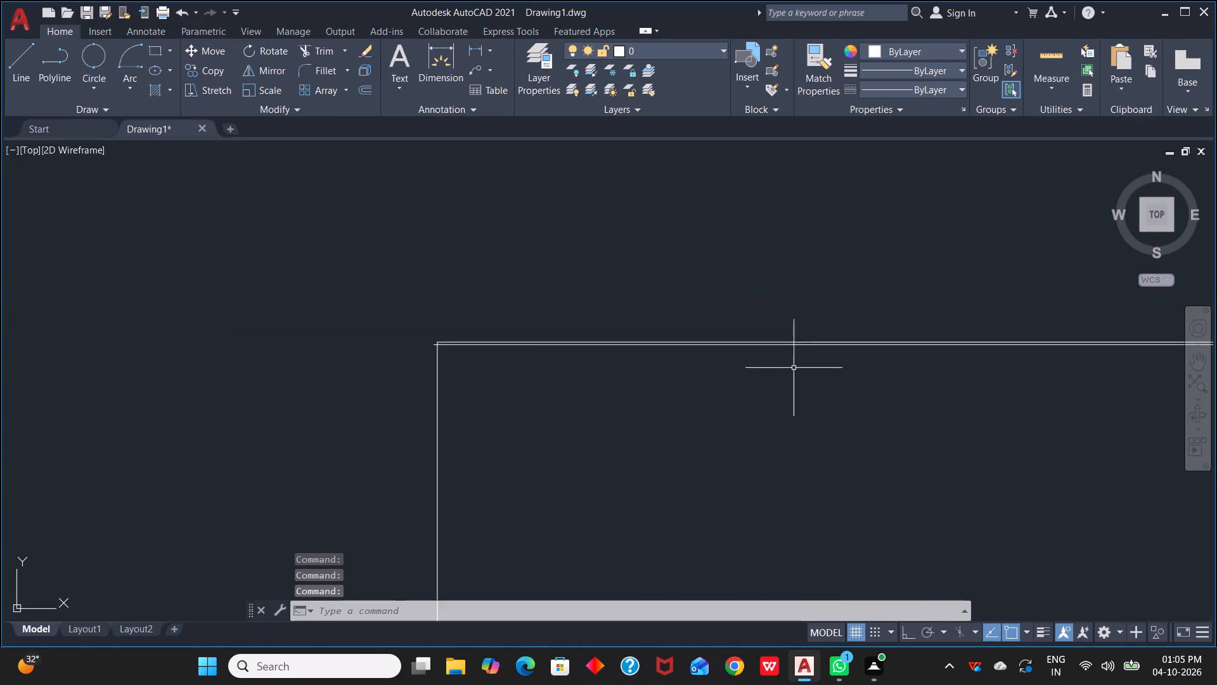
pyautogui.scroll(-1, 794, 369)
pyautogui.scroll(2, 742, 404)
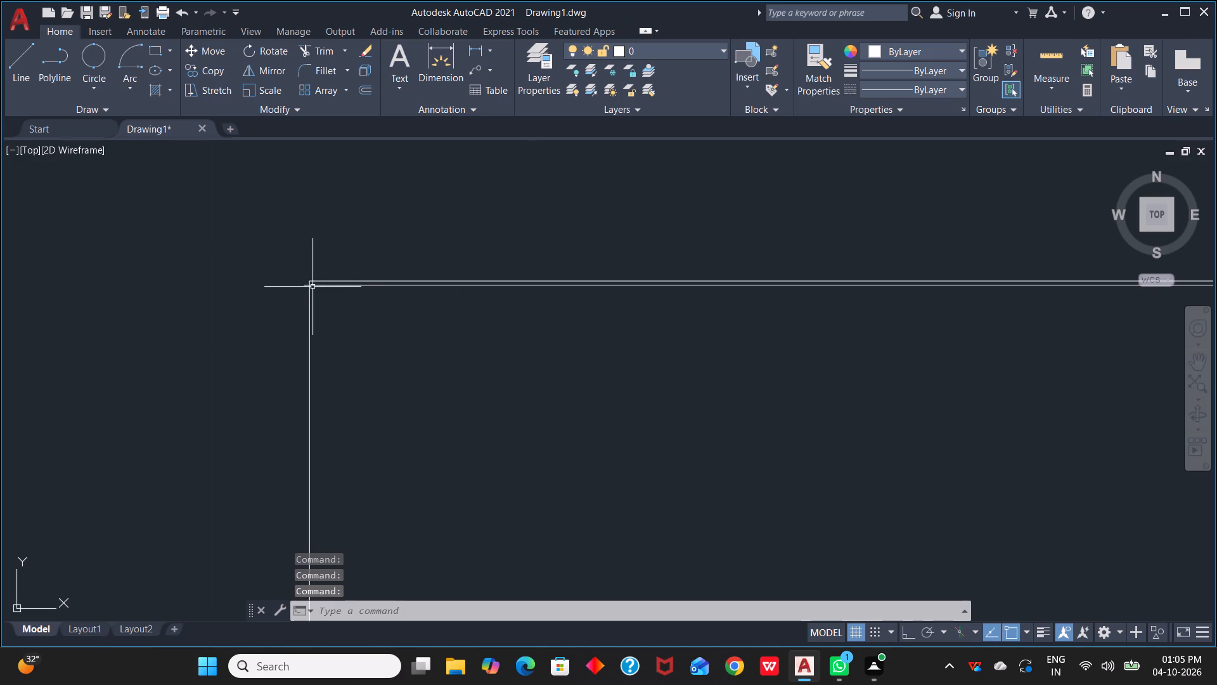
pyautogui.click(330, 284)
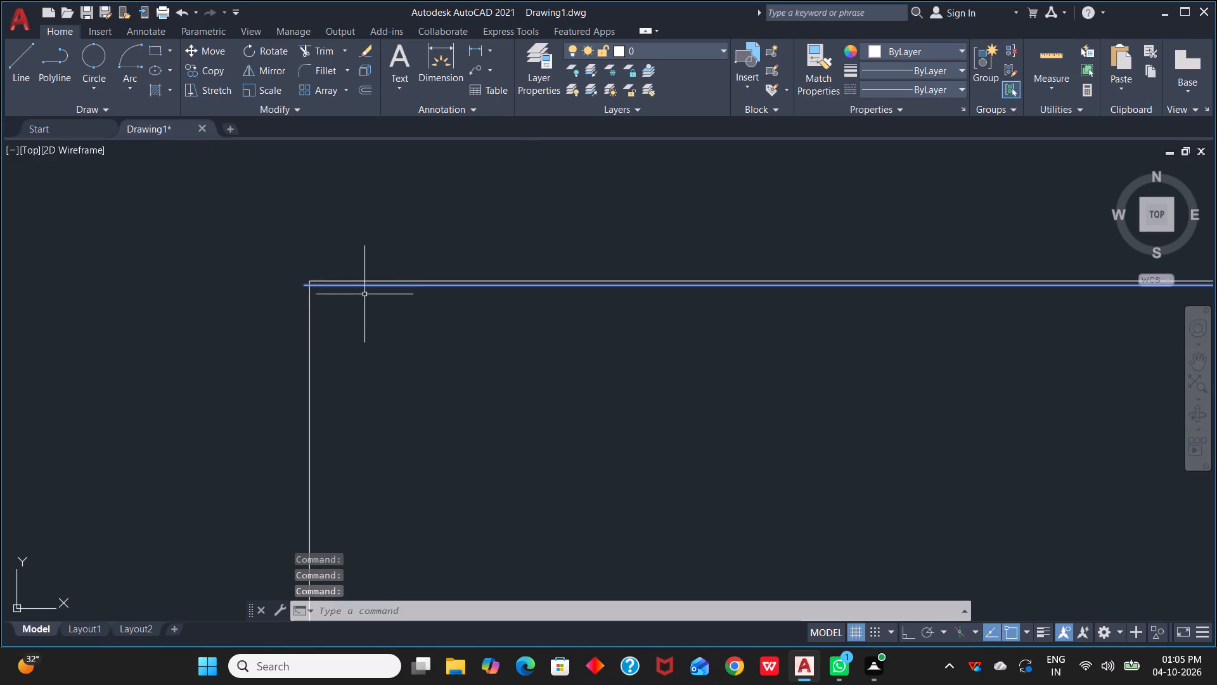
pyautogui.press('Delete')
# Copy the 11'-6"X9'-7½" bedroom's door by its lower jamb end to the upper corner of the lower wall stub at the 11'-9"X9'-6" bedroom opening.
pyautogui.scroll(-7, 520, 336)
pyautogui.moveTo(444, 425); pyautogui.dragTo(505, 424, button='middle')
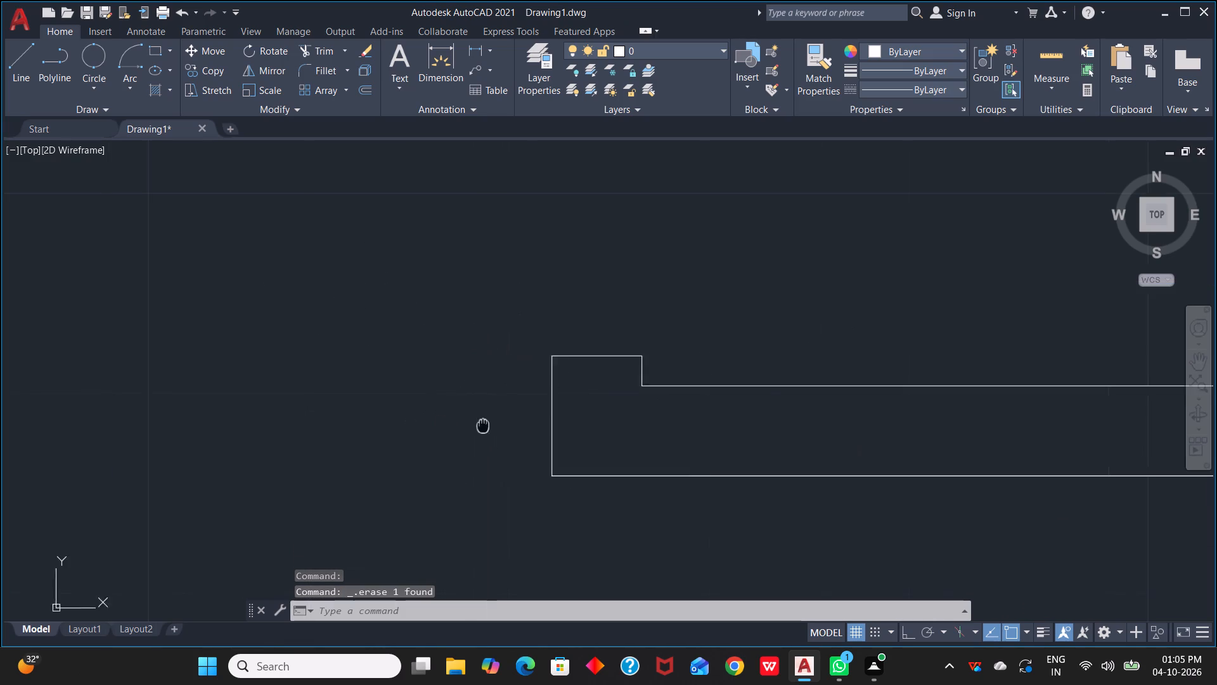
pyautogui.moveTo(505, 424); pyautogui.dragTo(1019, 474, button='middle')
pyautogui.scroll(-2, 844, 444)
pyautogui.scroll(-2, 493, 398)
pyautogui.moveTo(485, 381); pyautogui.dragTo(750, 400, button='middle')
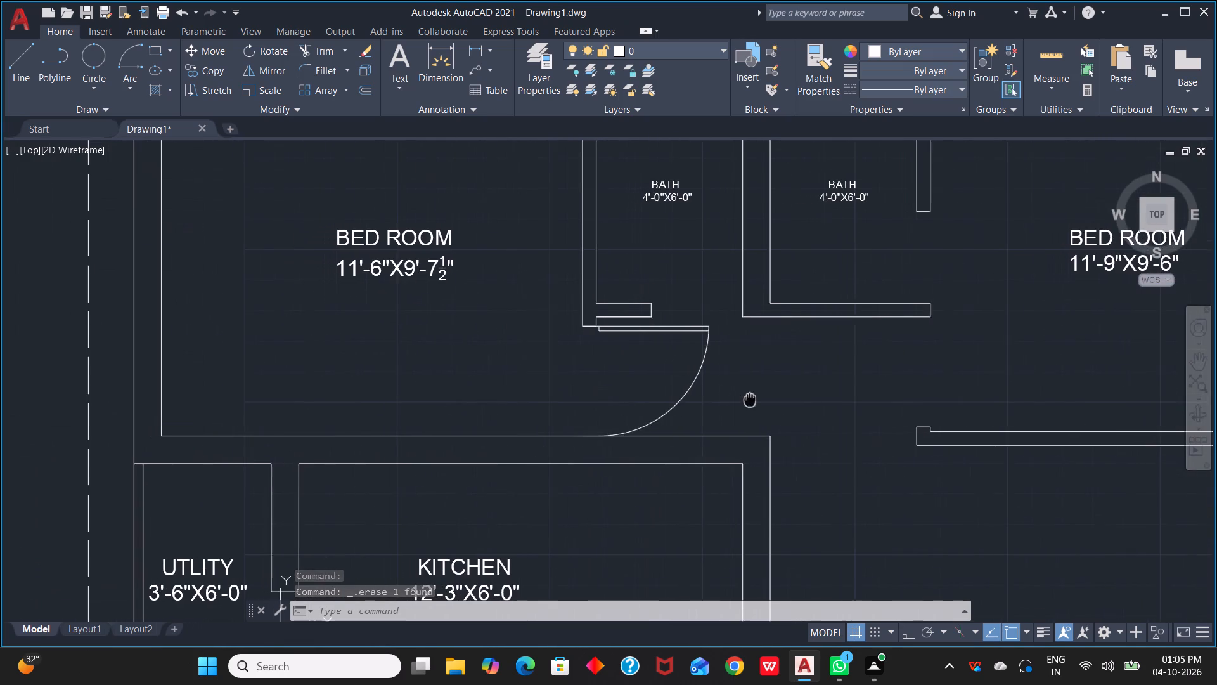
pyautogui.moveTo(750, 400); pyautogui.dragTo(751, 400, button='middle')
pyautogui.click(668, 417)
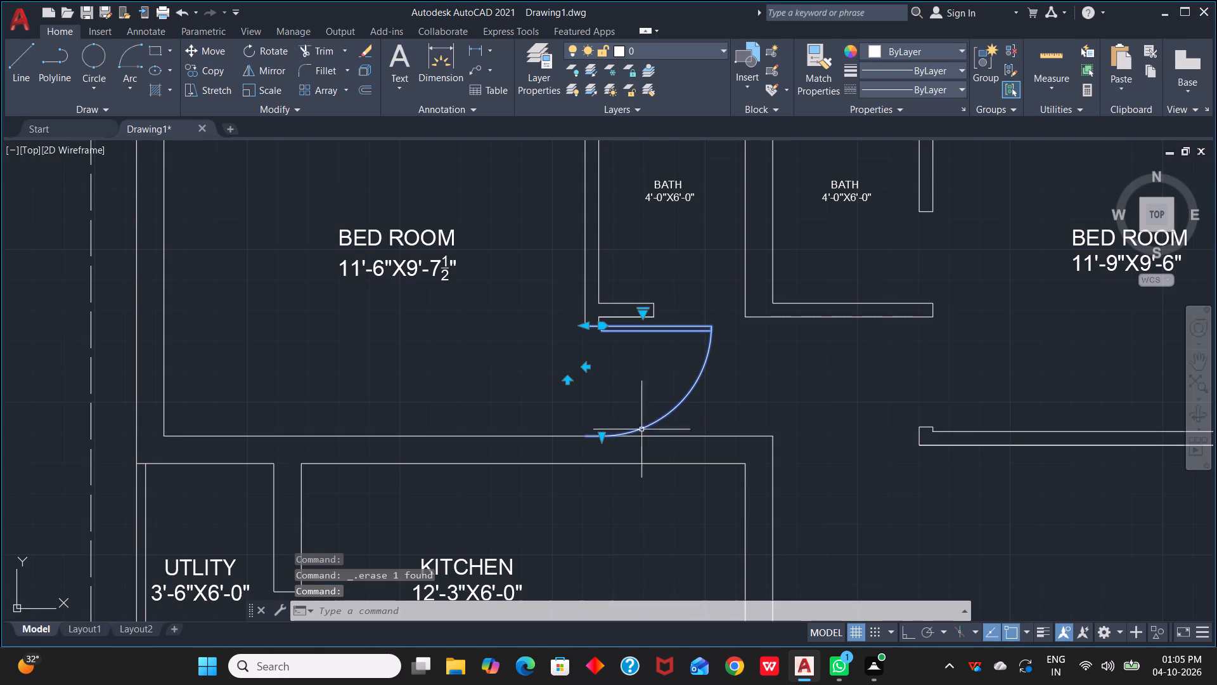
pyautogui.scroll(4, 603, 441)
pyautogui.write('CO')
pyautogui.press('space')
pyautogui.scroll(3, 458, 415)
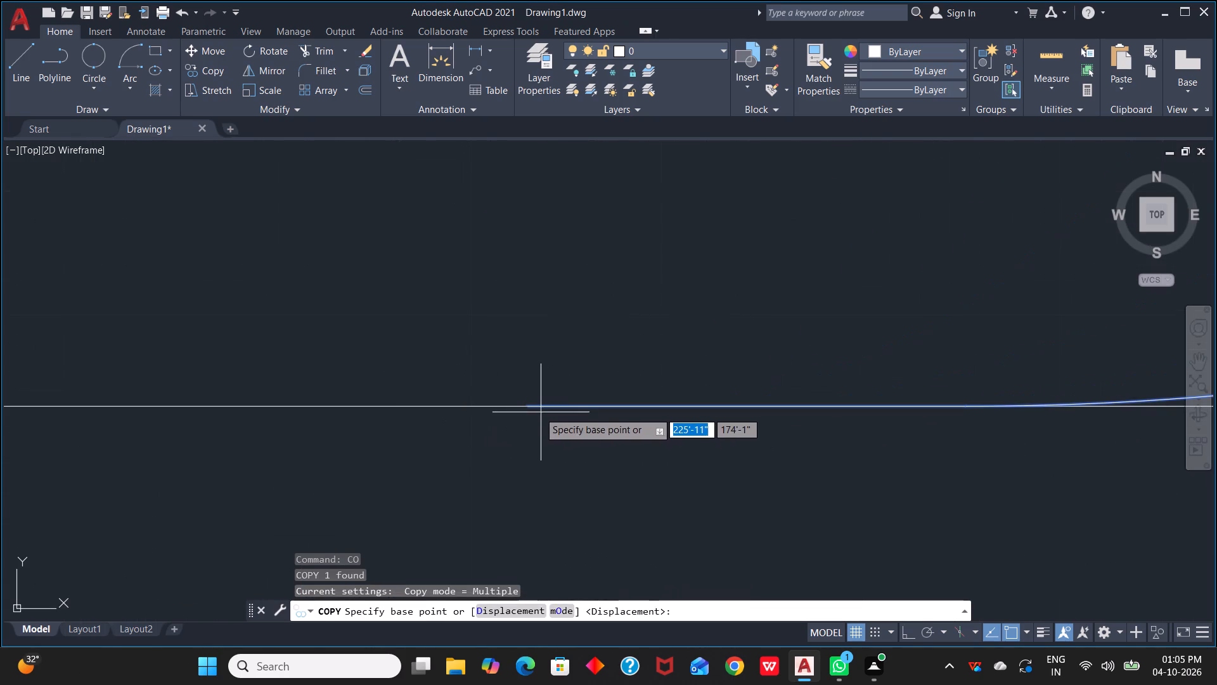
pyautogui.click(530, 408)
pyautogui.scroll(-4, 843, 457)
pyautogui.moveTo(1015, 460); pyautogui.dragTo(783, 466, button='middle')
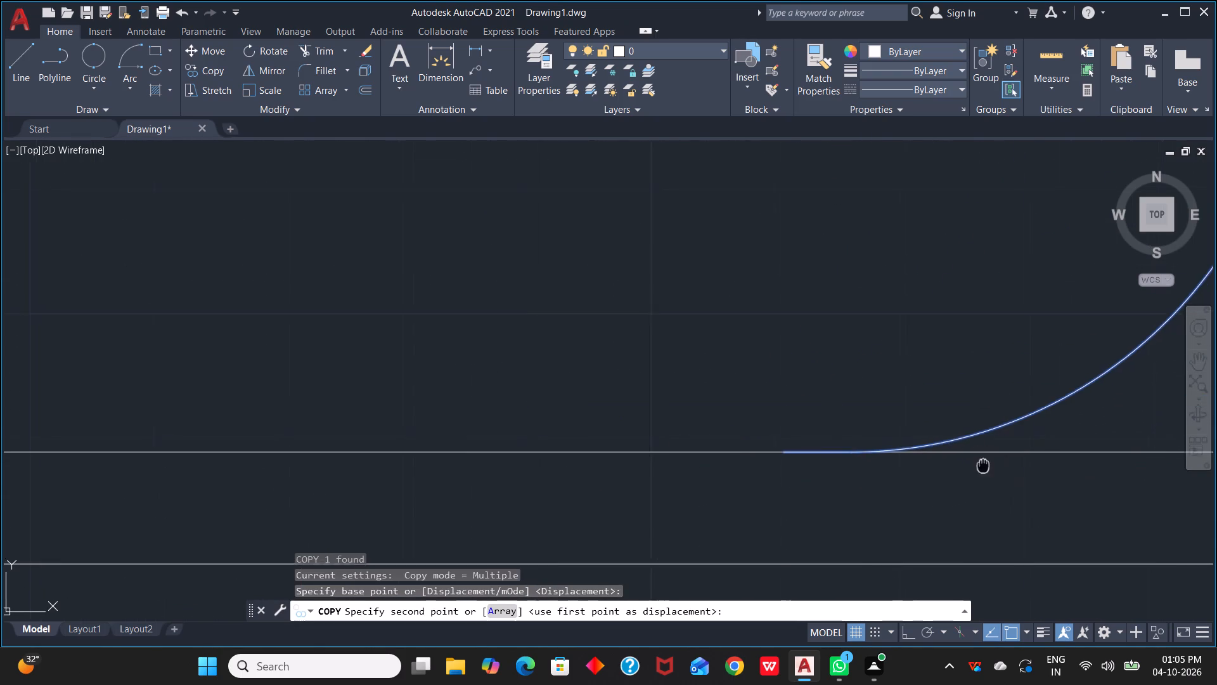
pyautogui.moveTo(783, 466); pyautogui.dragTo(22, 335, button='middle')
pyautogui.scroll(-3, 615, 335)
pyautogui.moveTo(709, 340); pyautogui.dragTo(674, 378, button='middle')
pyautogui.scroll(3, 705, 351)
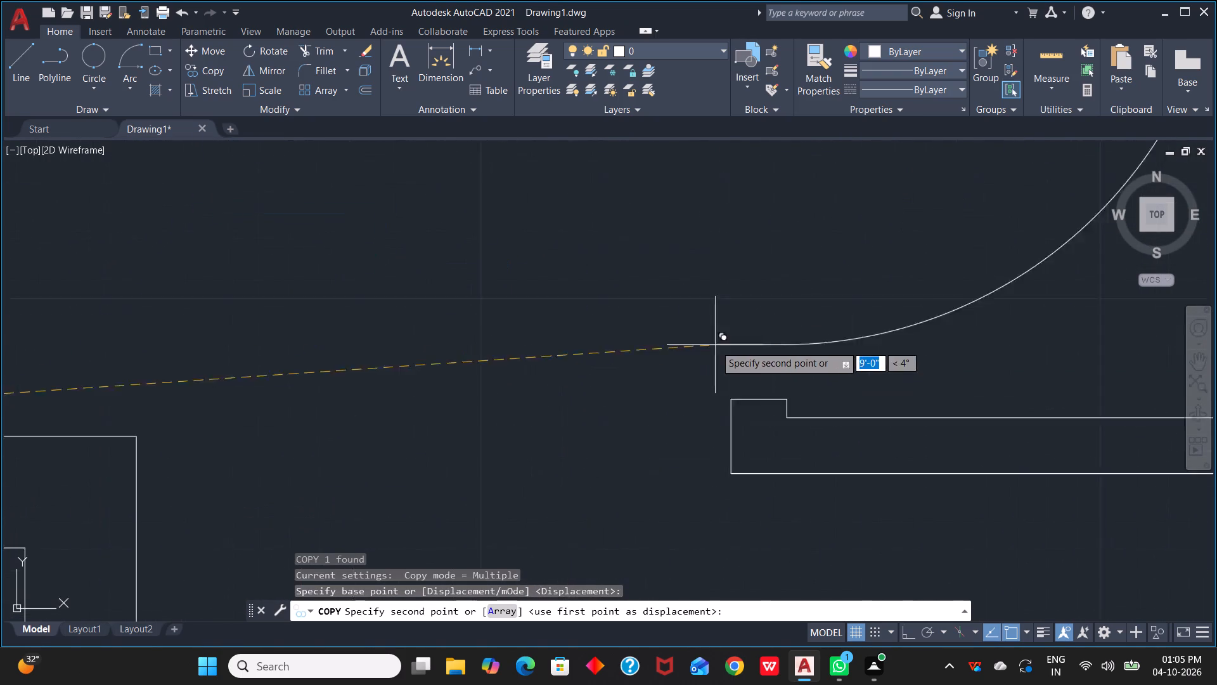
pyautogui.click(735, 401)
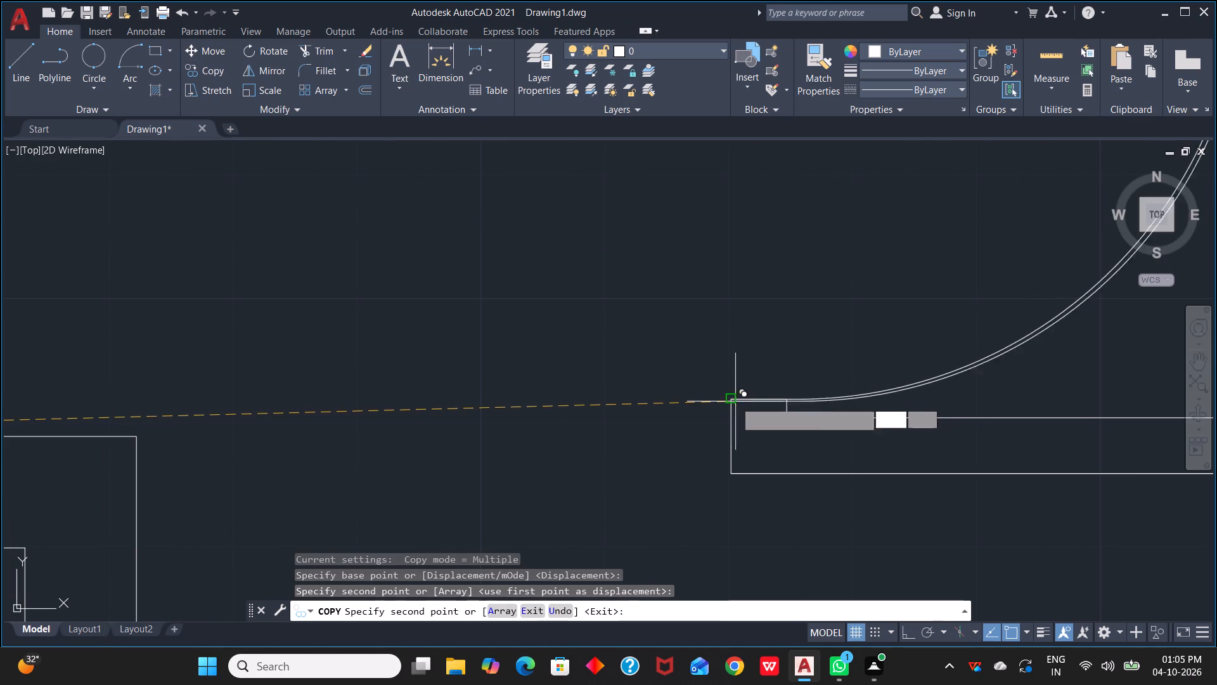
pyautogui.press('Escape')
# Flip the 11'-6"X9'-7½" bedroom door both ways so its leaf lies along the kitchen wall and swings into the bedroom.
pyautogui.scroll(-4, 625, 402)
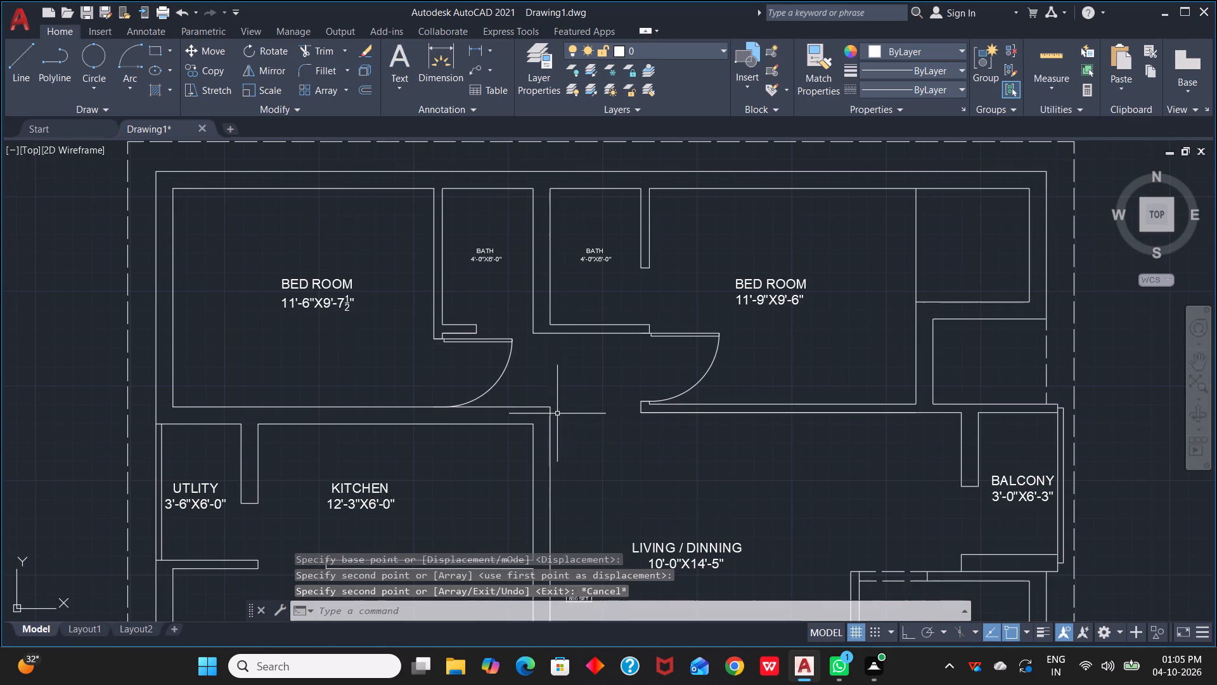
pyautogui.click(494, 386)
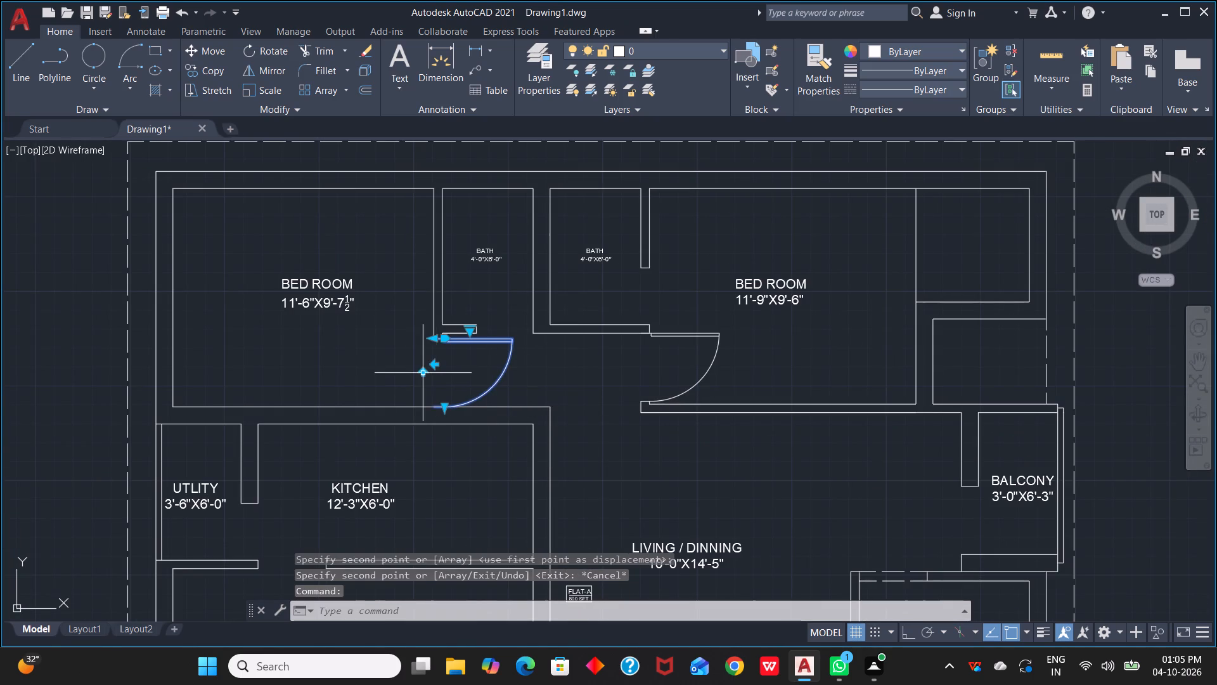
pyautogui.click(425, 374)
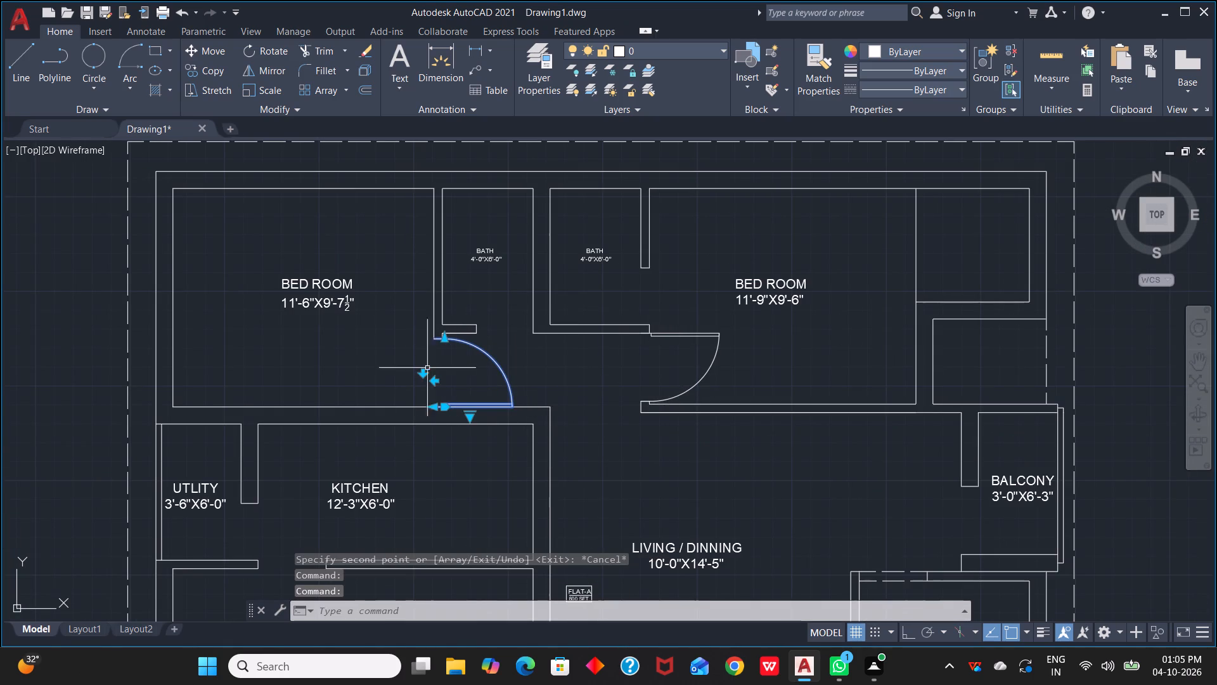
pyautogui.click(434, 381)
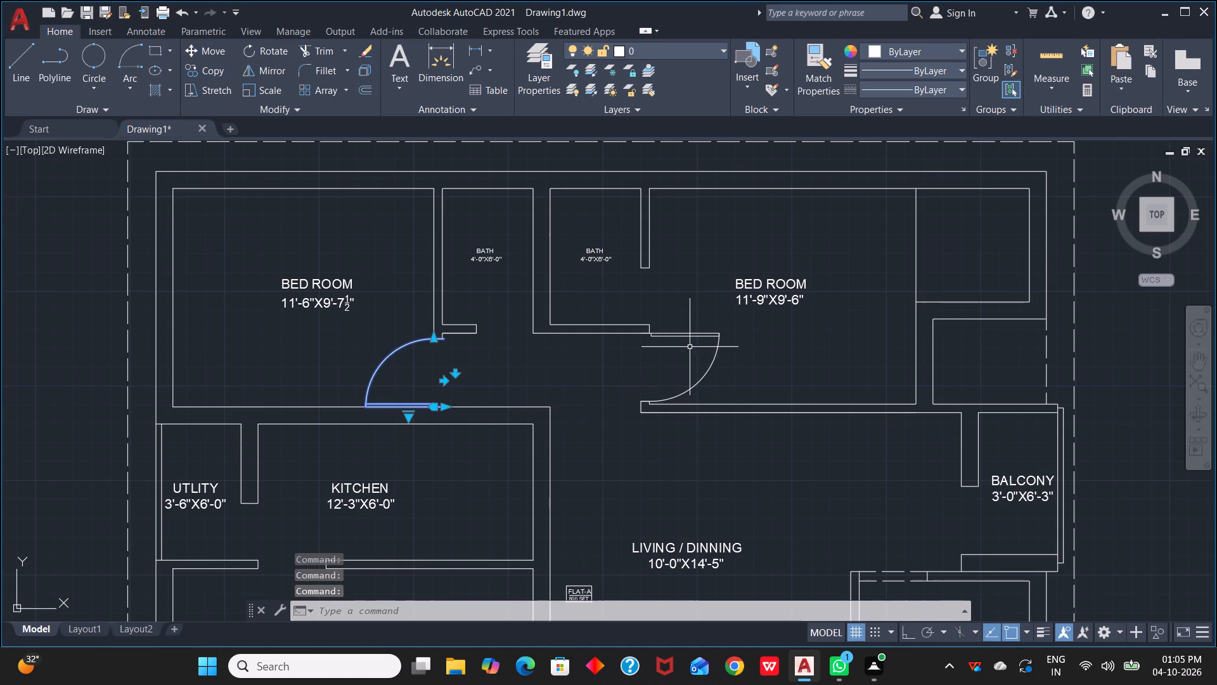
# Flip the 11'-9"X9'-6" bedroom door so its leaf lies along the lower wall, and clear the selection.
pyautogui.click(699, 337)
pyautogui.click(628, 369)
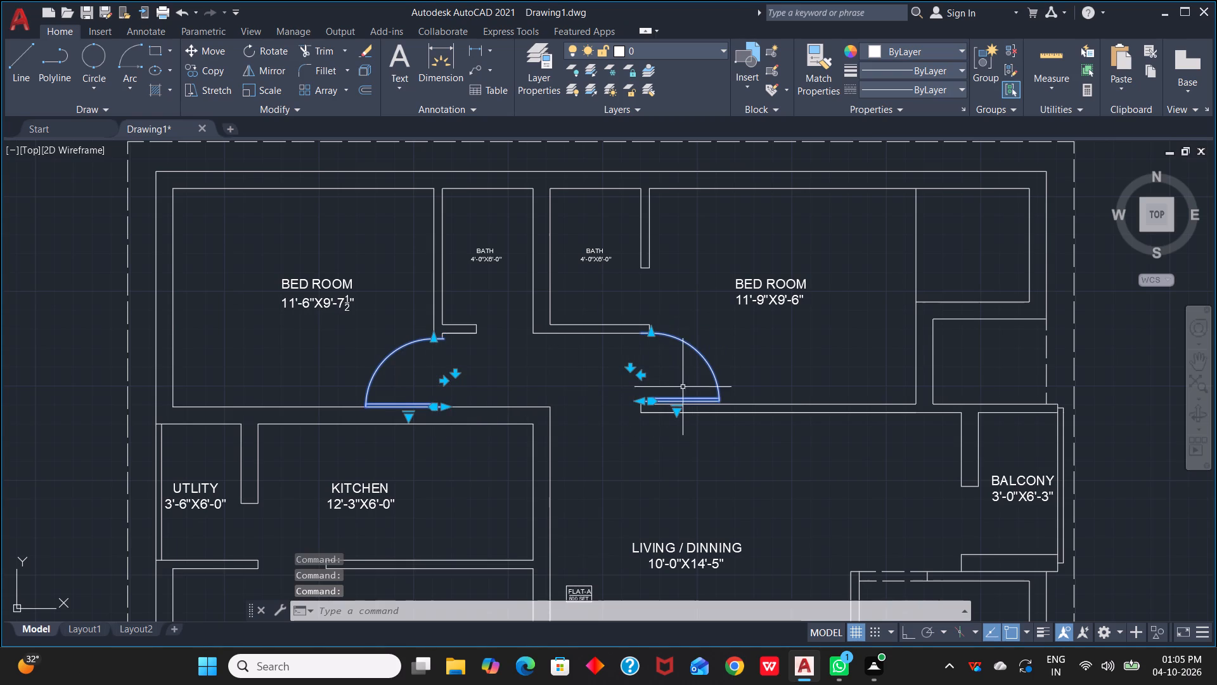
pyautogui.press('Escape')
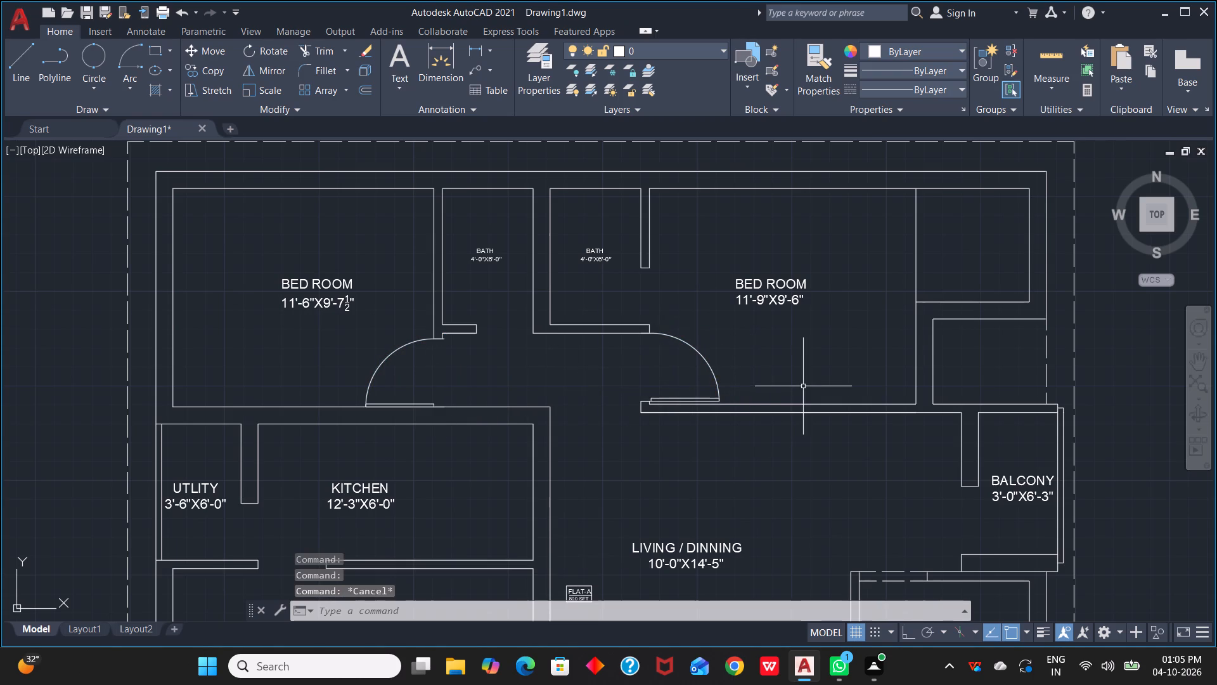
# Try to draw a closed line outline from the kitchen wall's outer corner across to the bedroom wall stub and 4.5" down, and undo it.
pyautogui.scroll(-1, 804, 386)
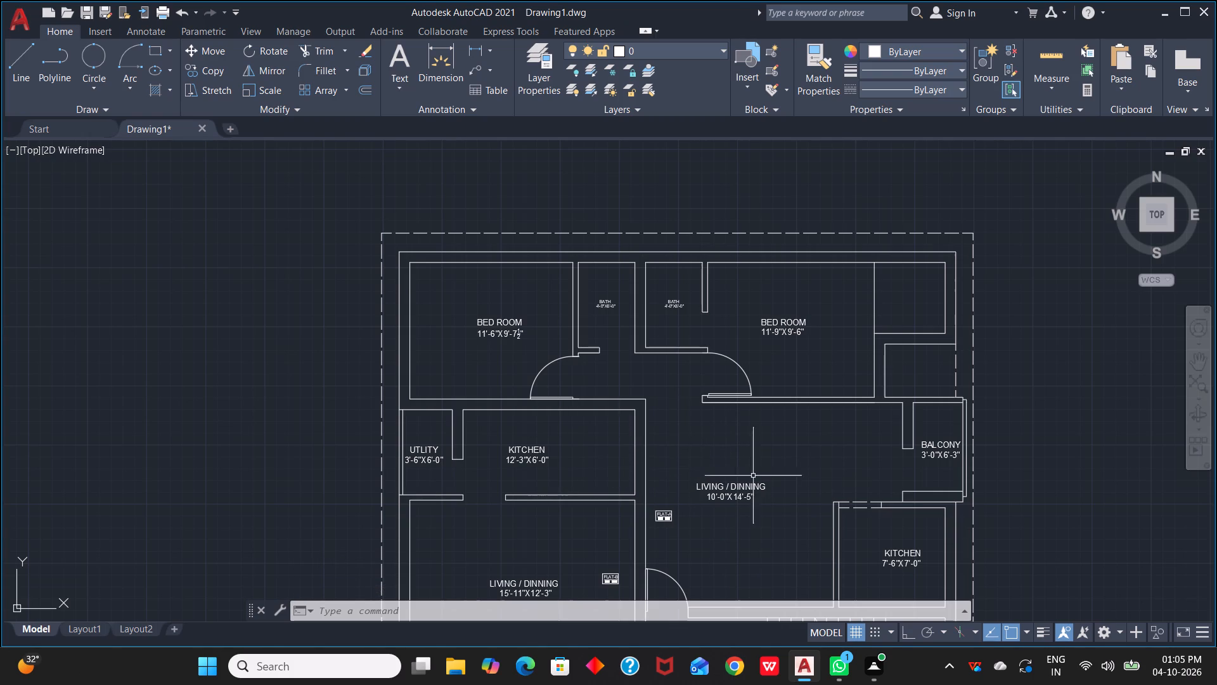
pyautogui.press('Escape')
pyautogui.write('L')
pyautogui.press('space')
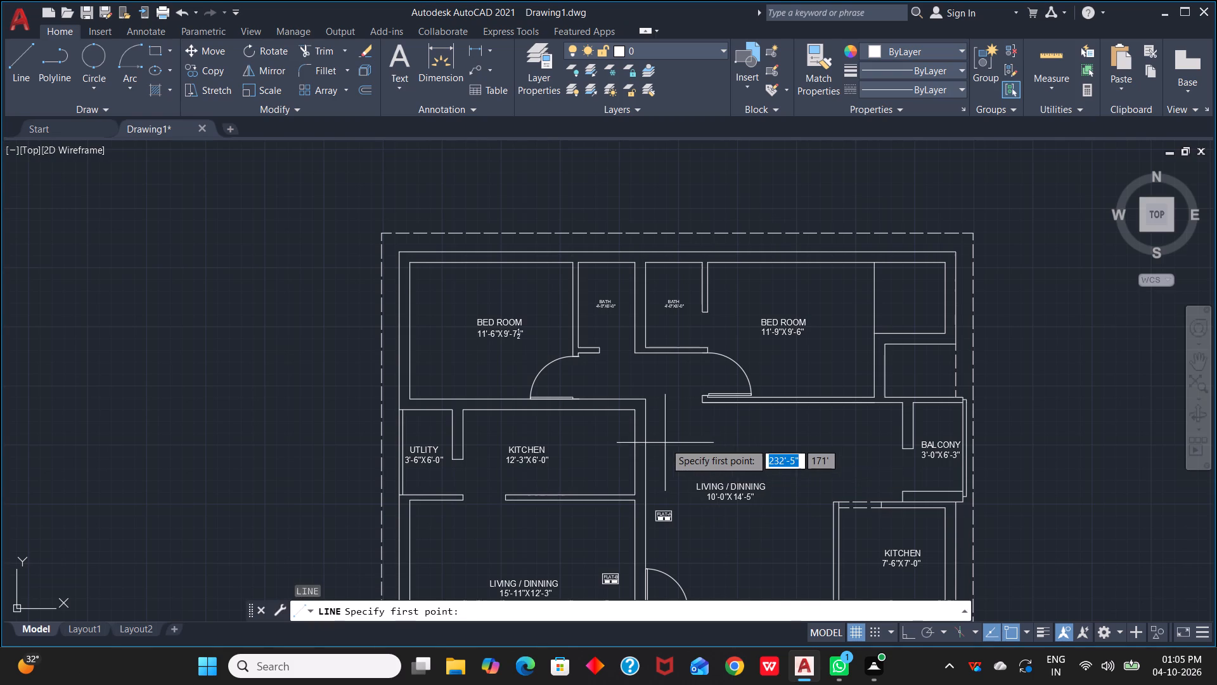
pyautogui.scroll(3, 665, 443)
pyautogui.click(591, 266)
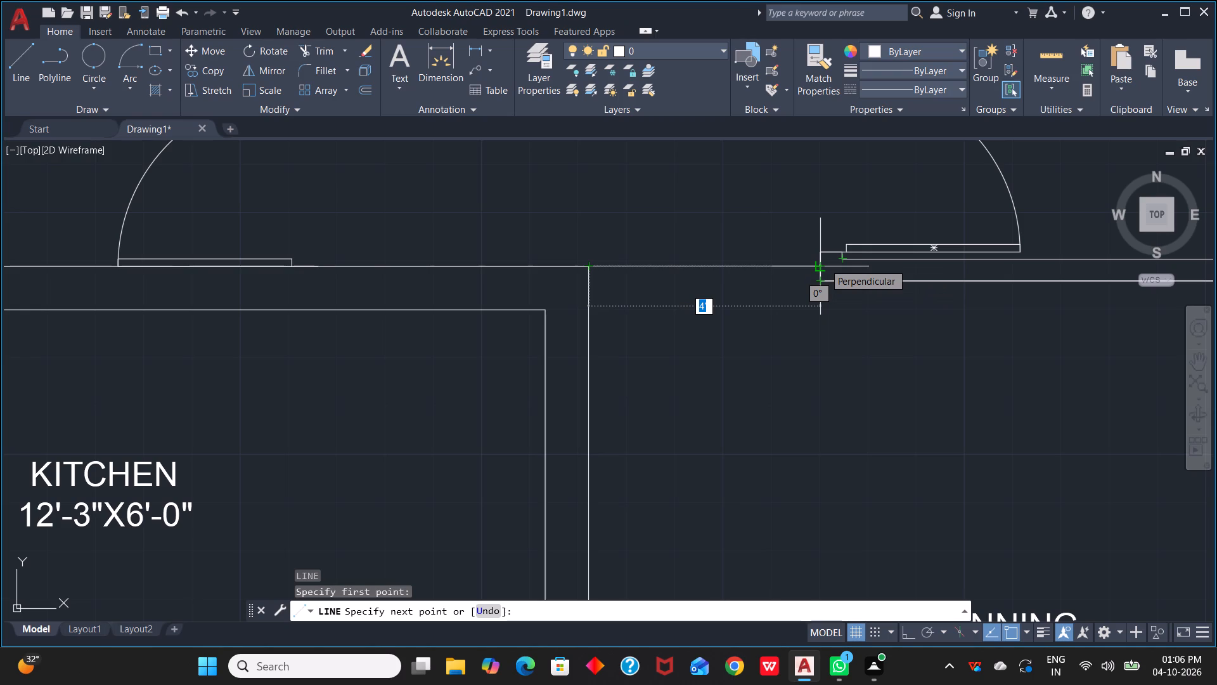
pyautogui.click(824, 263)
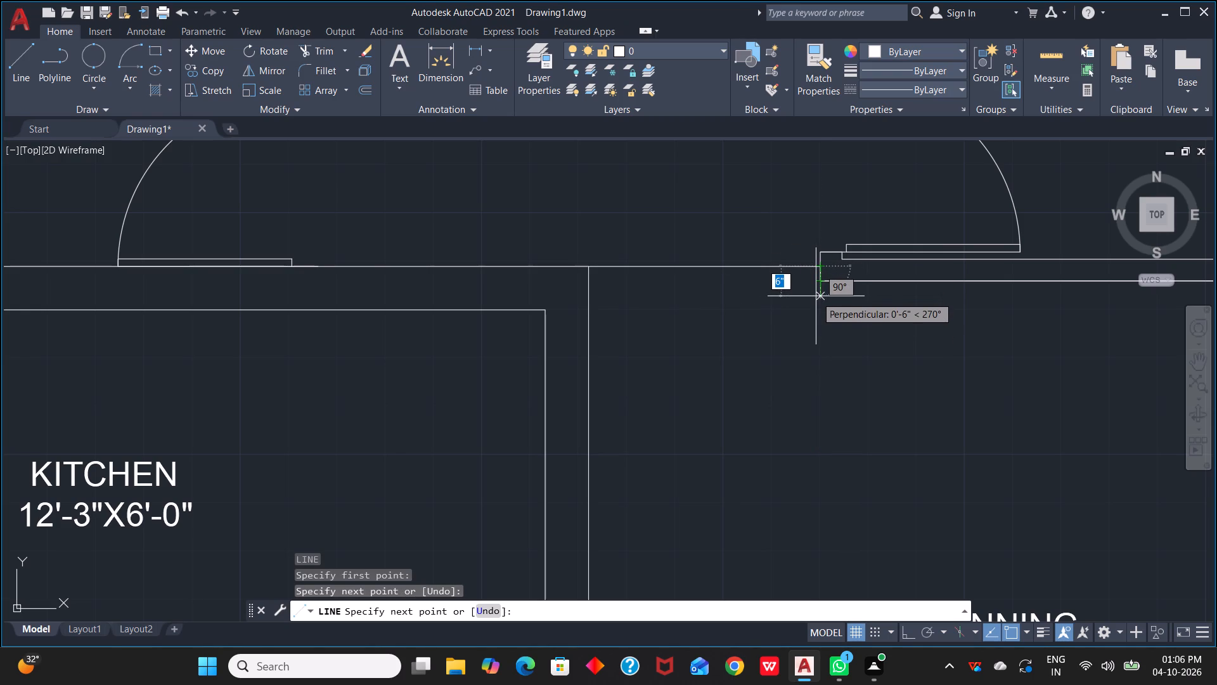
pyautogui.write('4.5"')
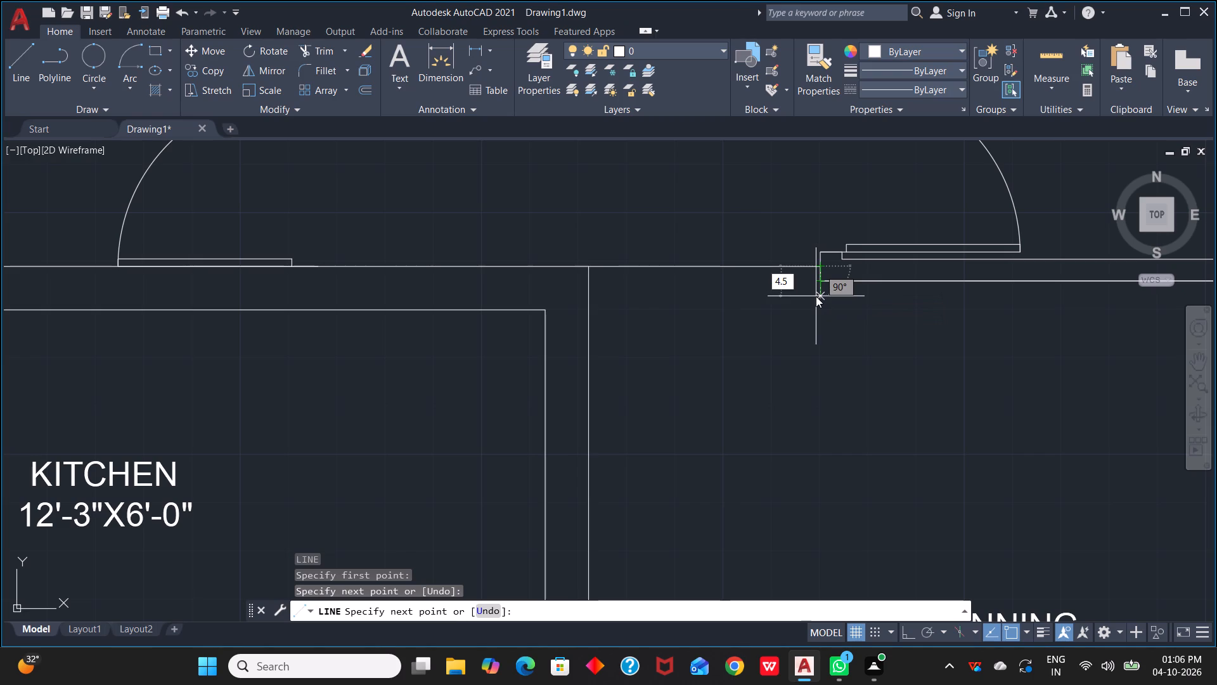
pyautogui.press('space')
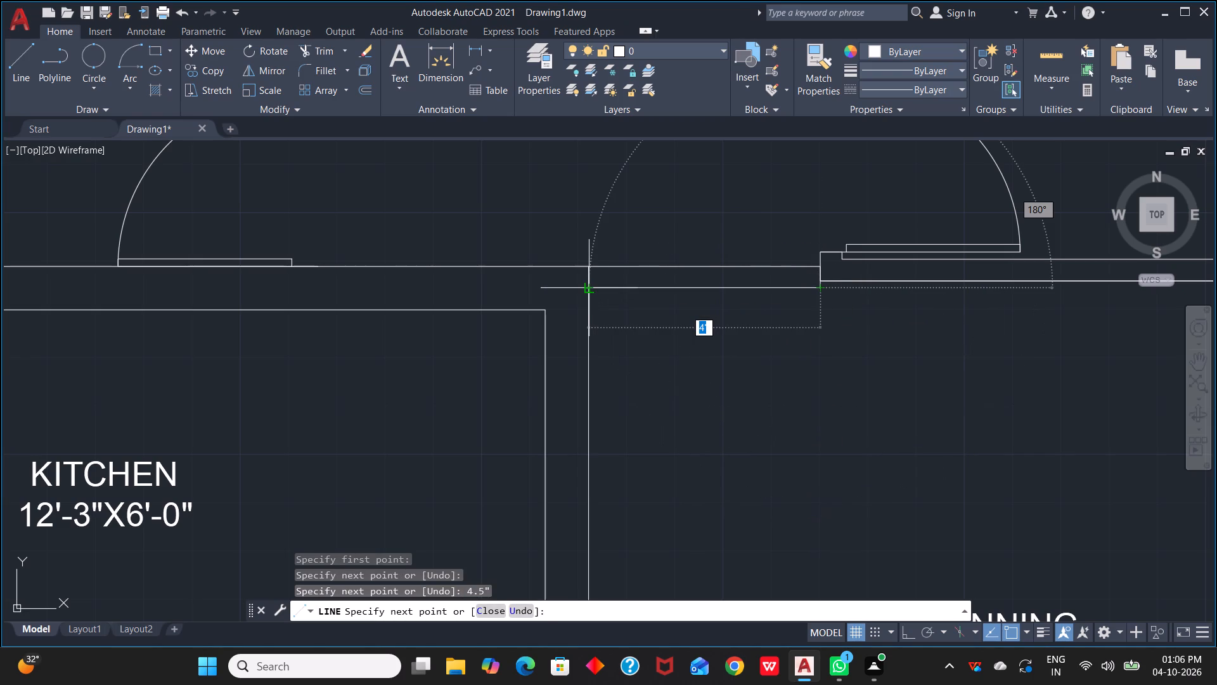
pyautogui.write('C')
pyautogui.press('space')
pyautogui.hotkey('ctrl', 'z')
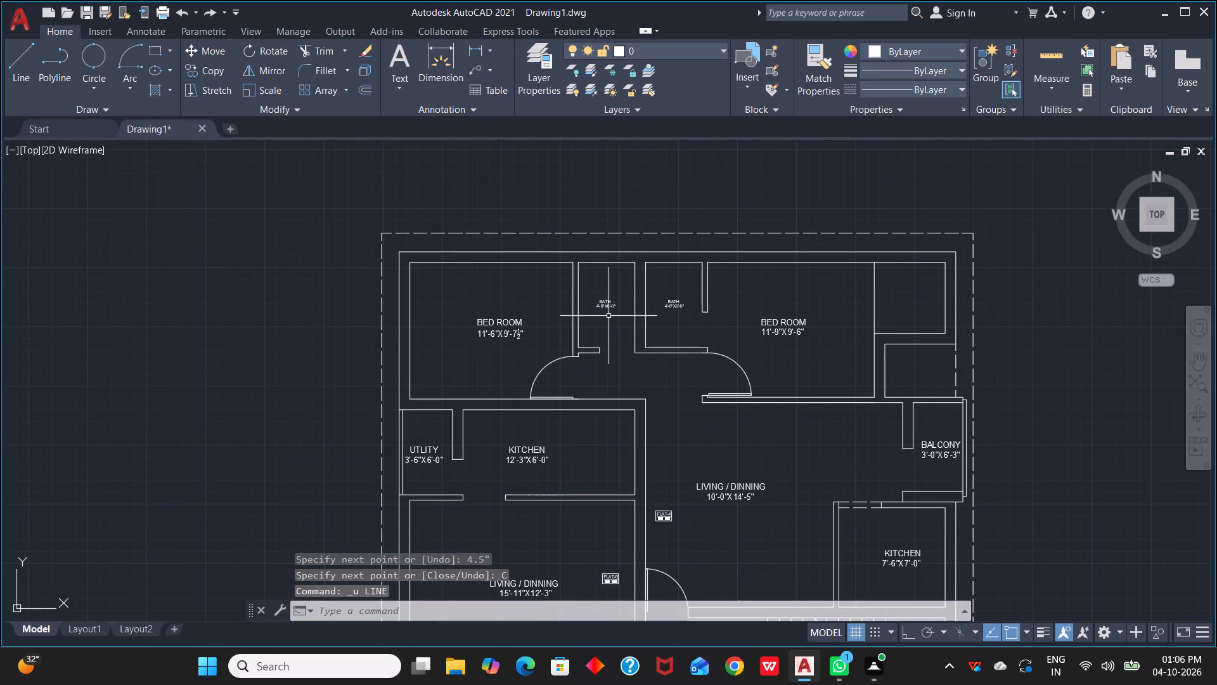
# Examine the 11'-9"X9'-6" bedroom door's fit on its wall stub and the passage opening beside the kitchen wall.
pyautogui.scroll(2, 666, 430)
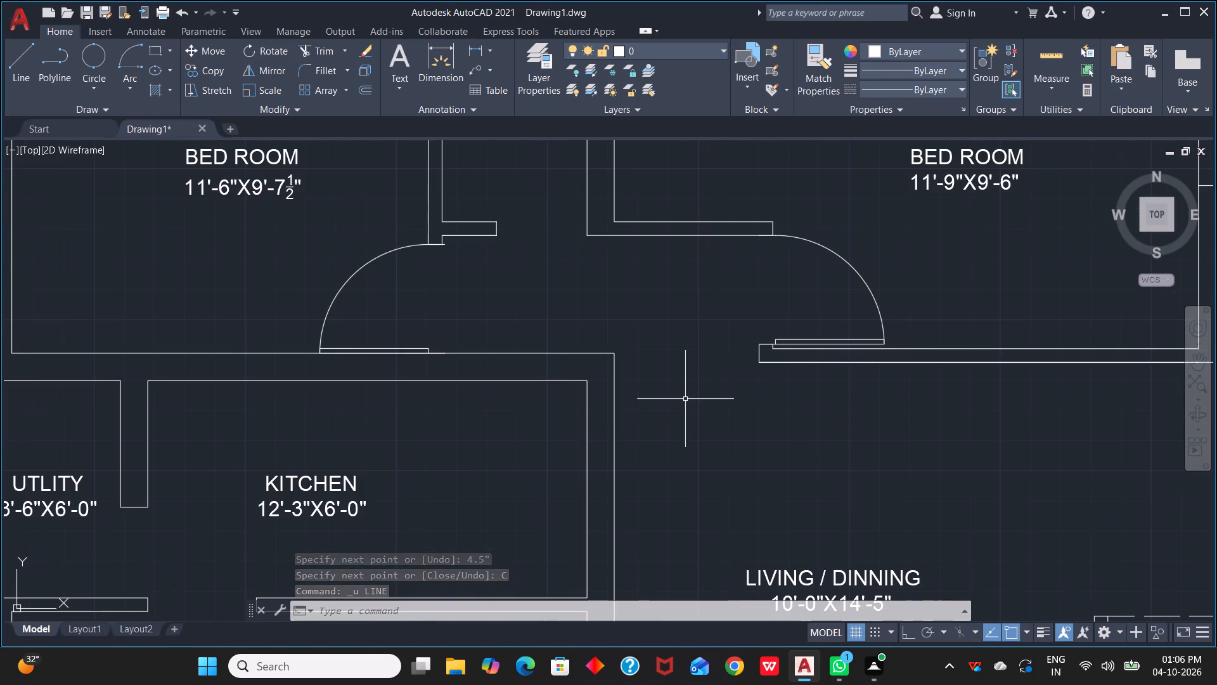
pyautogui.scroll(2, 685, 398)
pyautogui.moveTo(1011, 398); pyautogui.dragTo(816, 441, button='middle')
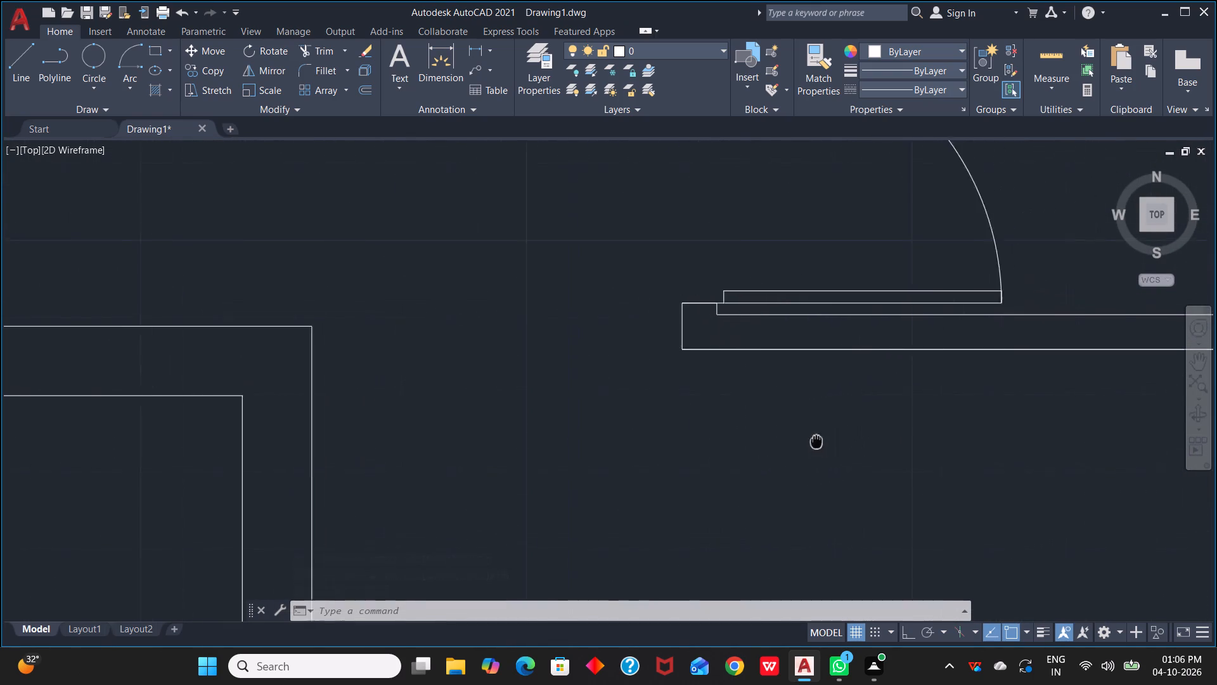
pyautogui.moveTo(816, 441); pyautogui.dragTo(784, 443, button='middle')
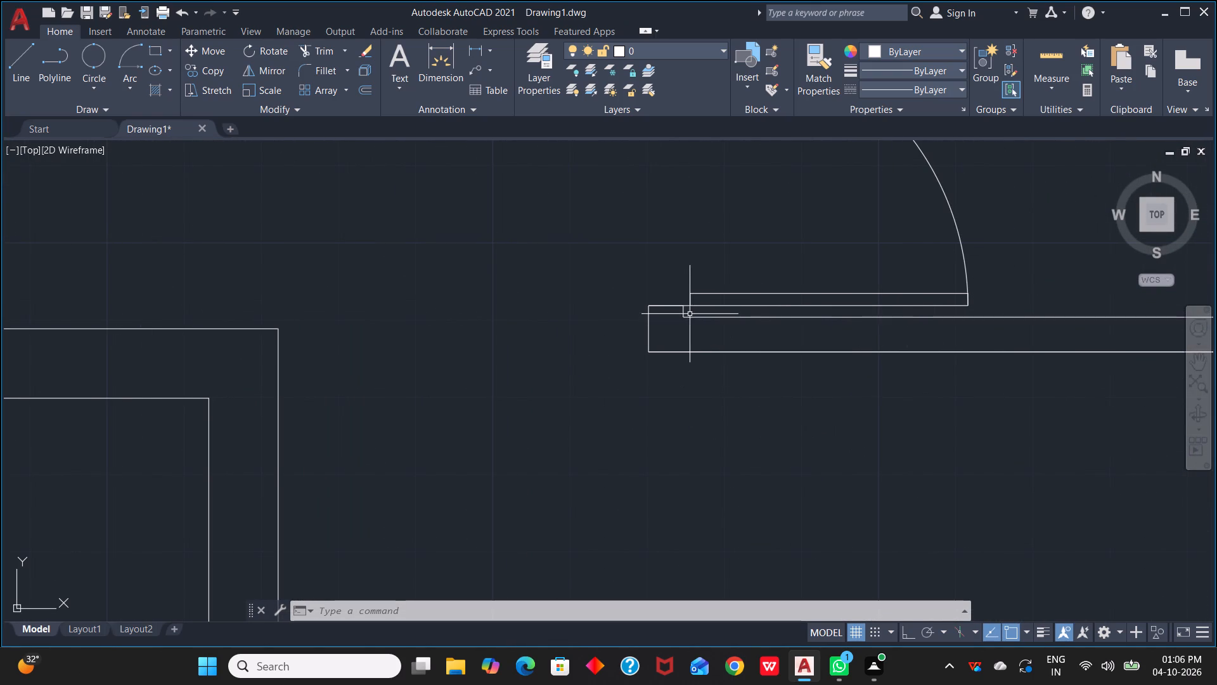
pyautogui.scroll(2, 766, 381)
pyautogui.scroll(-1, 766, 381)
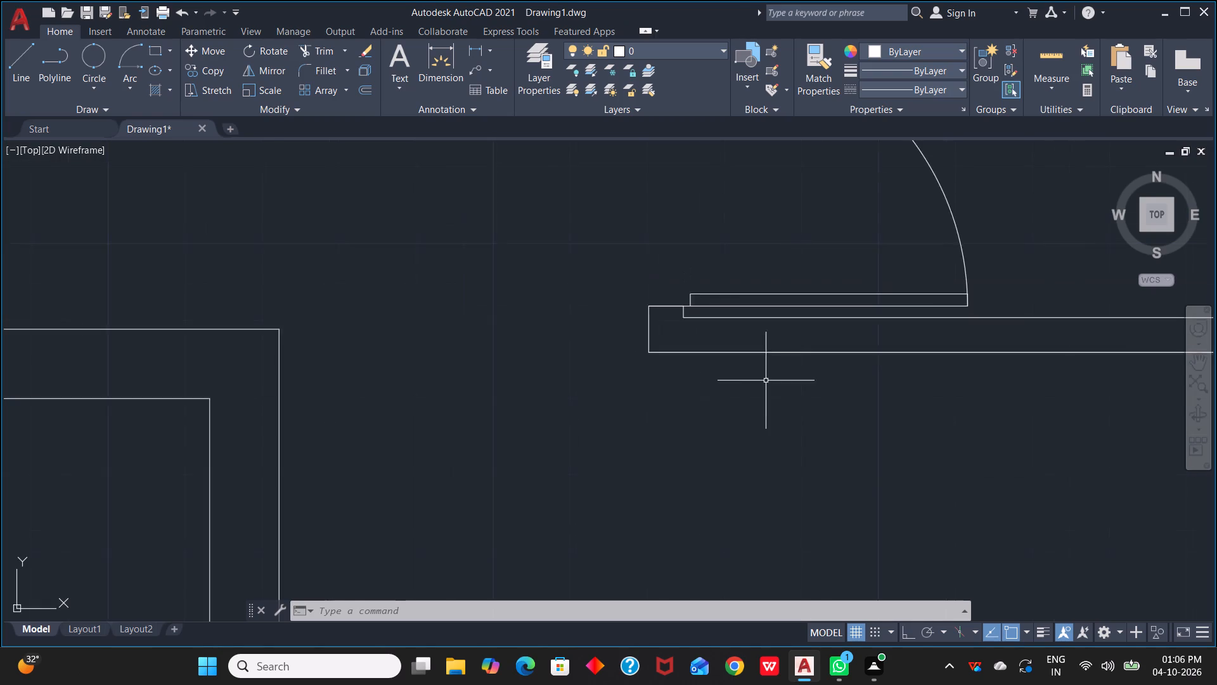
pyautogui.scroll(-2, 766, 381)
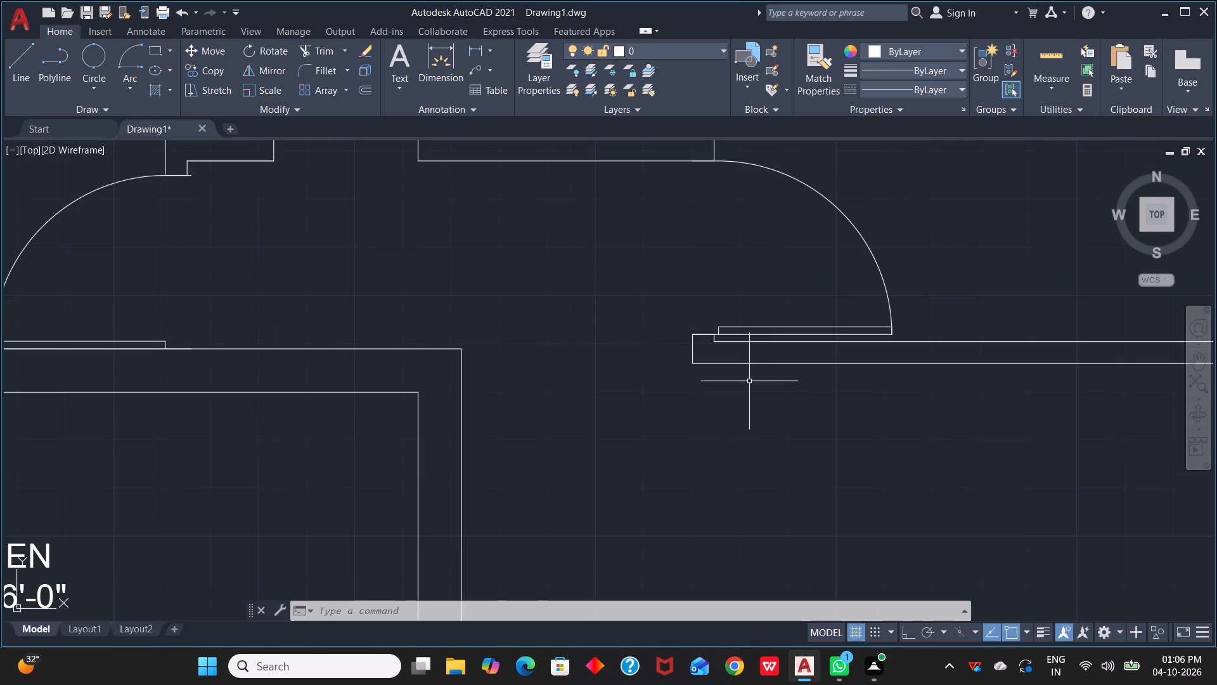
pyautogui.scroll(-4, 696, 261)
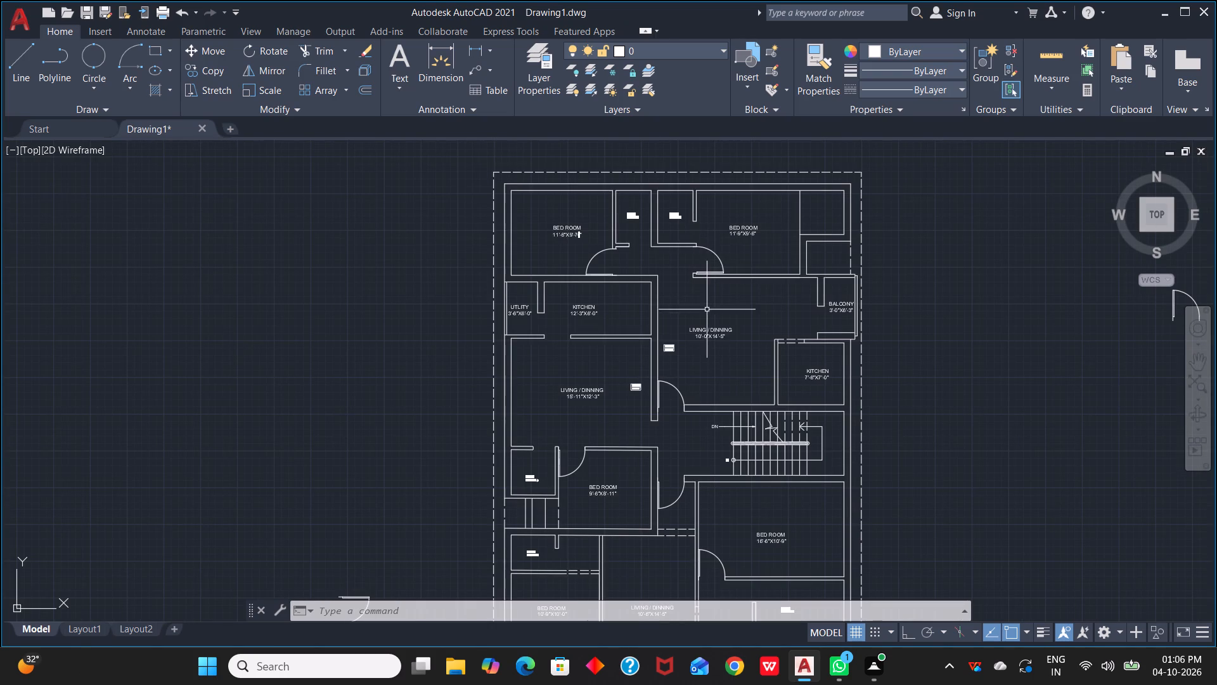
pyautogui.scroll(1, 685, 318)
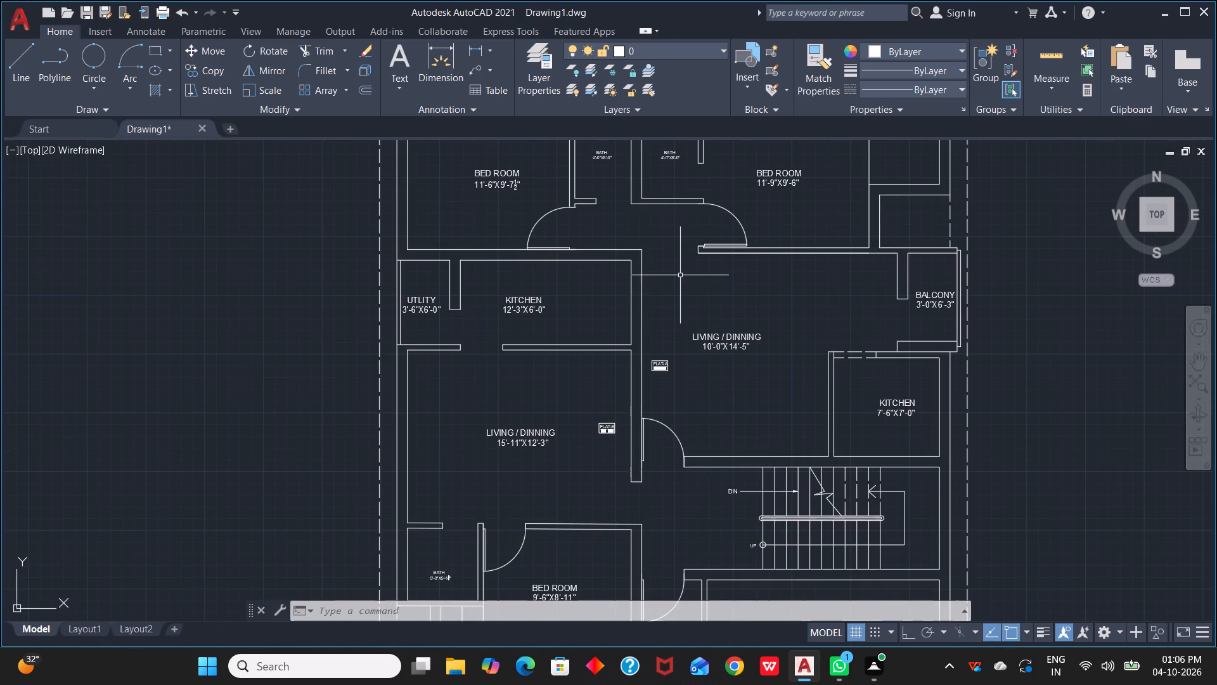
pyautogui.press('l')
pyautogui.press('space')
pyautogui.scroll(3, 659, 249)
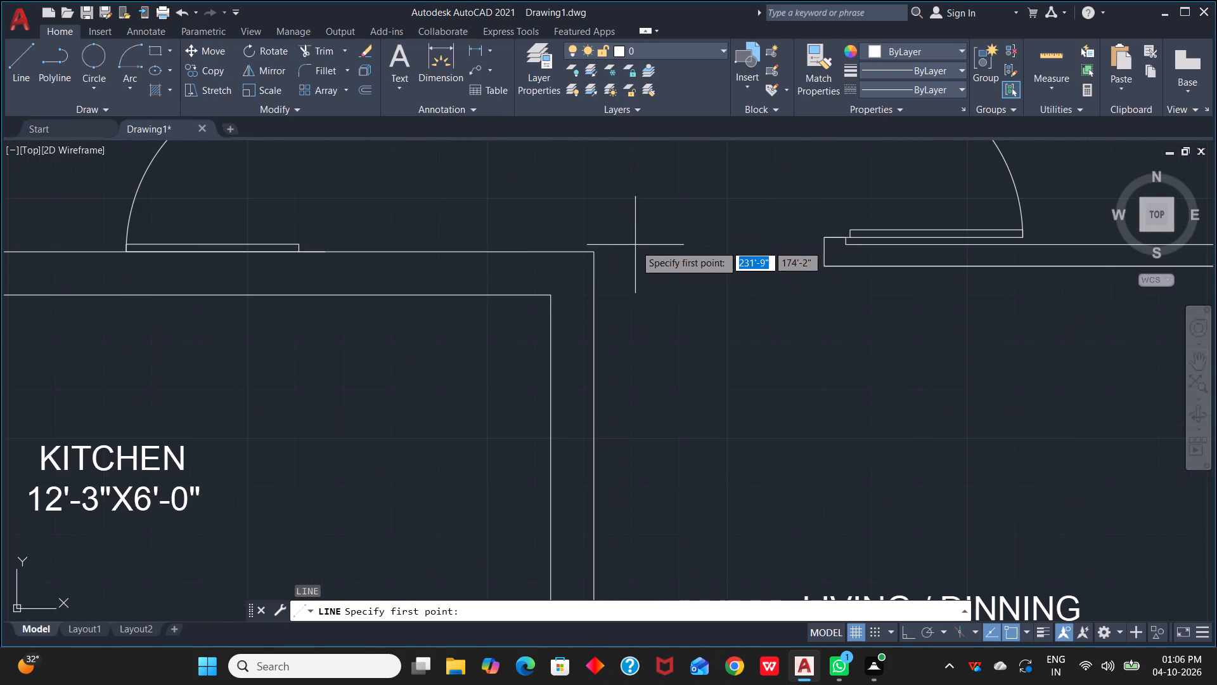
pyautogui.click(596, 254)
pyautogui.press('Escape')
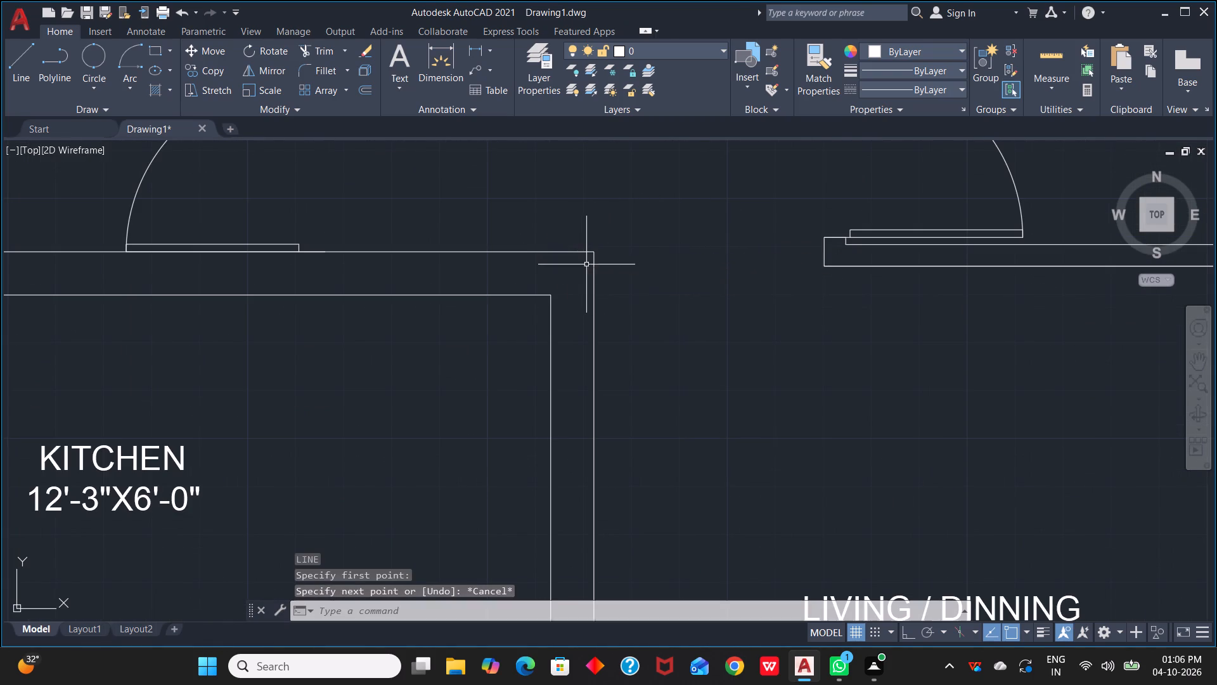
# Extend the kitchen wall's upper line across the passage to the end of the 11'-9"X9'-6" bedroom's lower wall stub.
pyautogui.write('EX')
pyautogui.press('space')
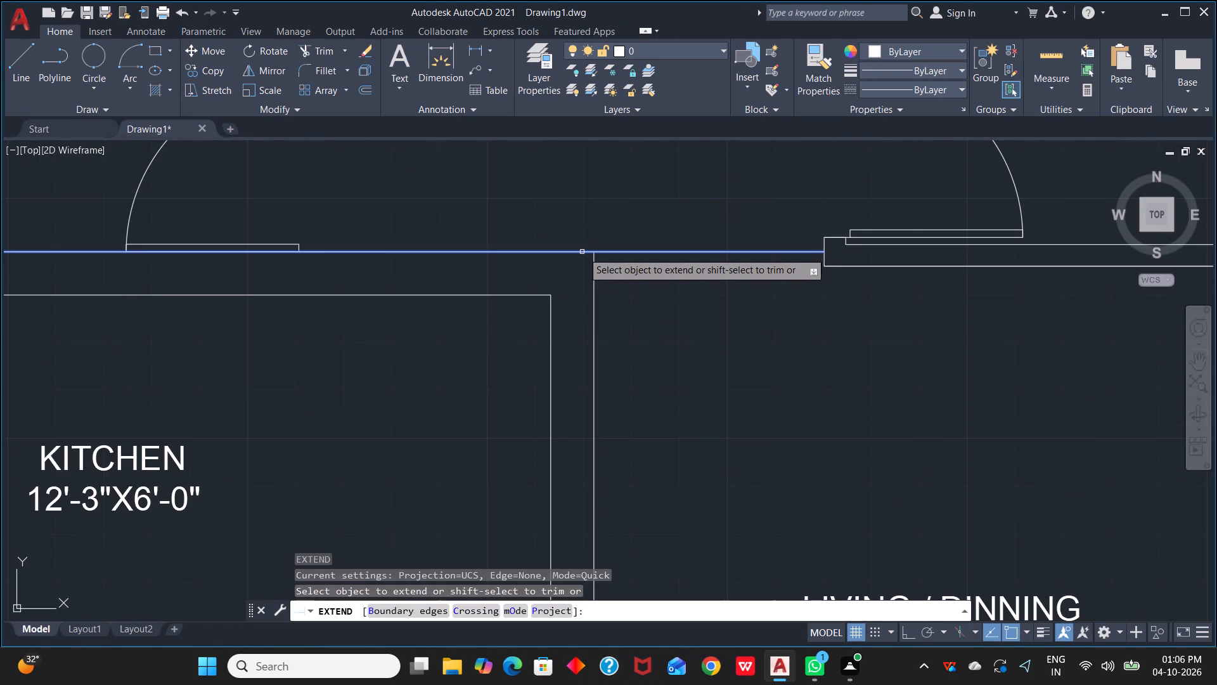
pyautogui.click(581, 252)
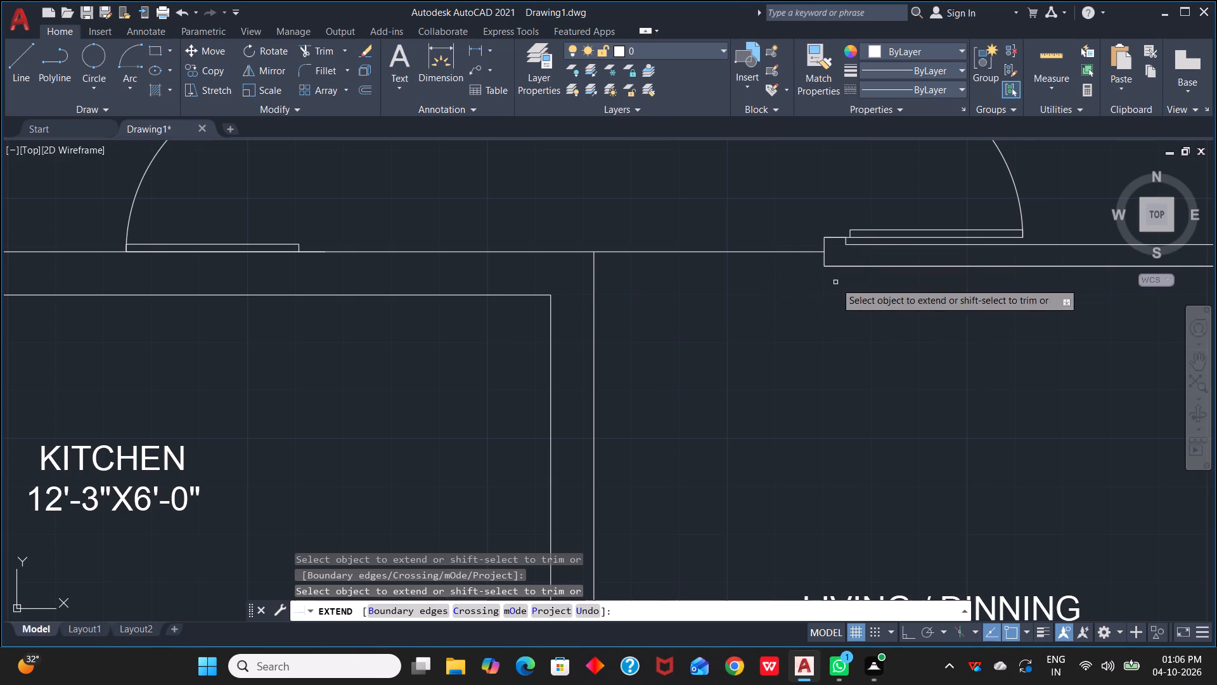
pyautogui.press('Escape')
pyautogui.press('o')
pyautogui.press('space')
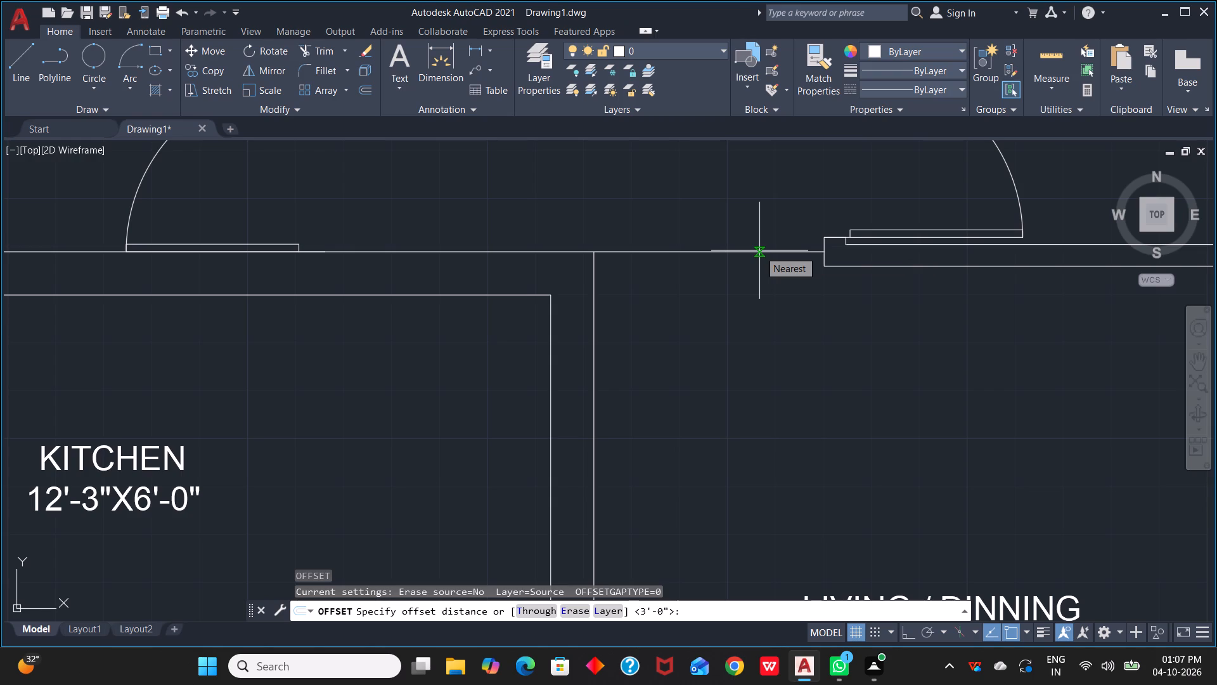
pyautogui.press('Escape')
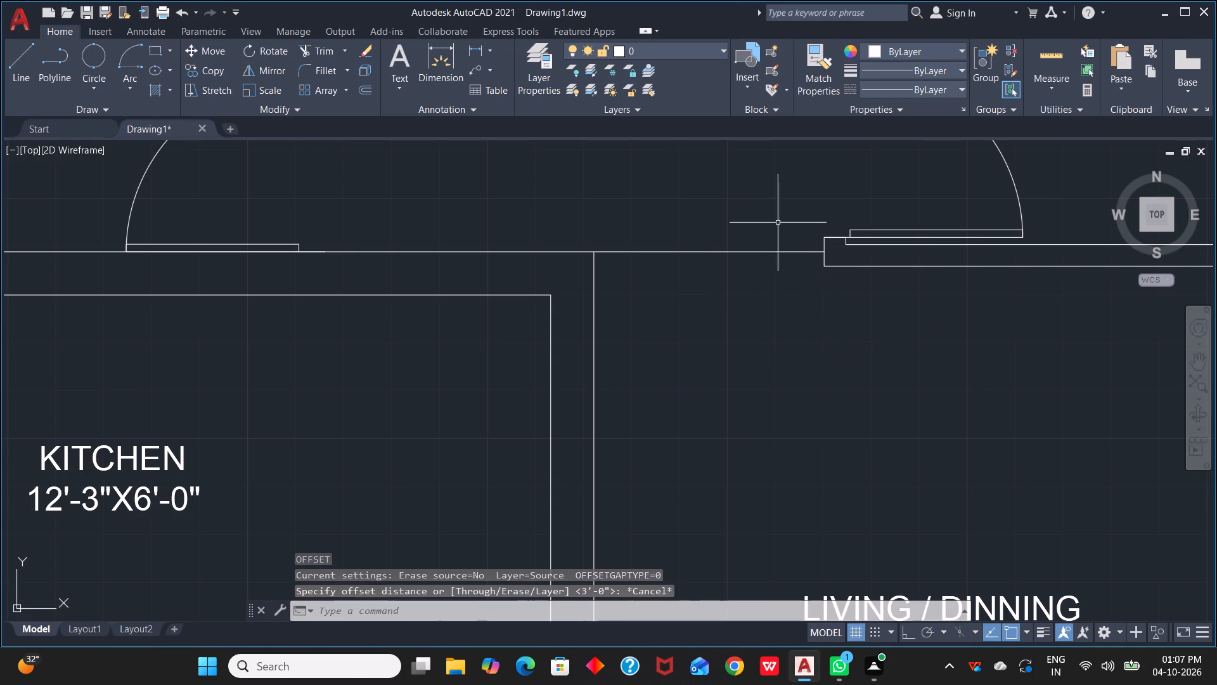
# Draw a short vertical line down from the lower corner of the 11'-9"X9'-6" bedroom's wall stub into the living/dining area.
pyautogui.write('L')
pyautogui.press('space')
pyautogui.moveTo(820, 263); pyautogui.dragTo(822, 277)
pyautogui.click(821, 330)
pyautogui.press('Escape')
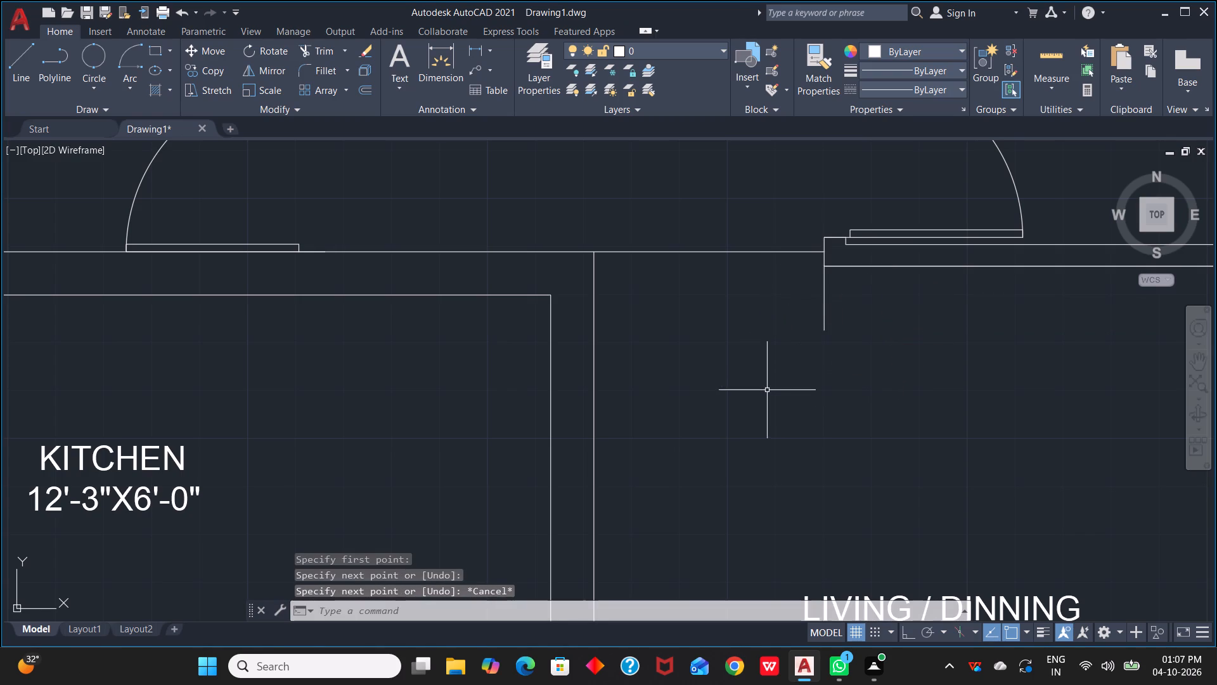
# Extend the kitchen wall's inner horizontal line across the wall thickness and passage to the short vertical line below the bedroom wall stub.
pyautogui.write('EX')
pyautogui.press('space')
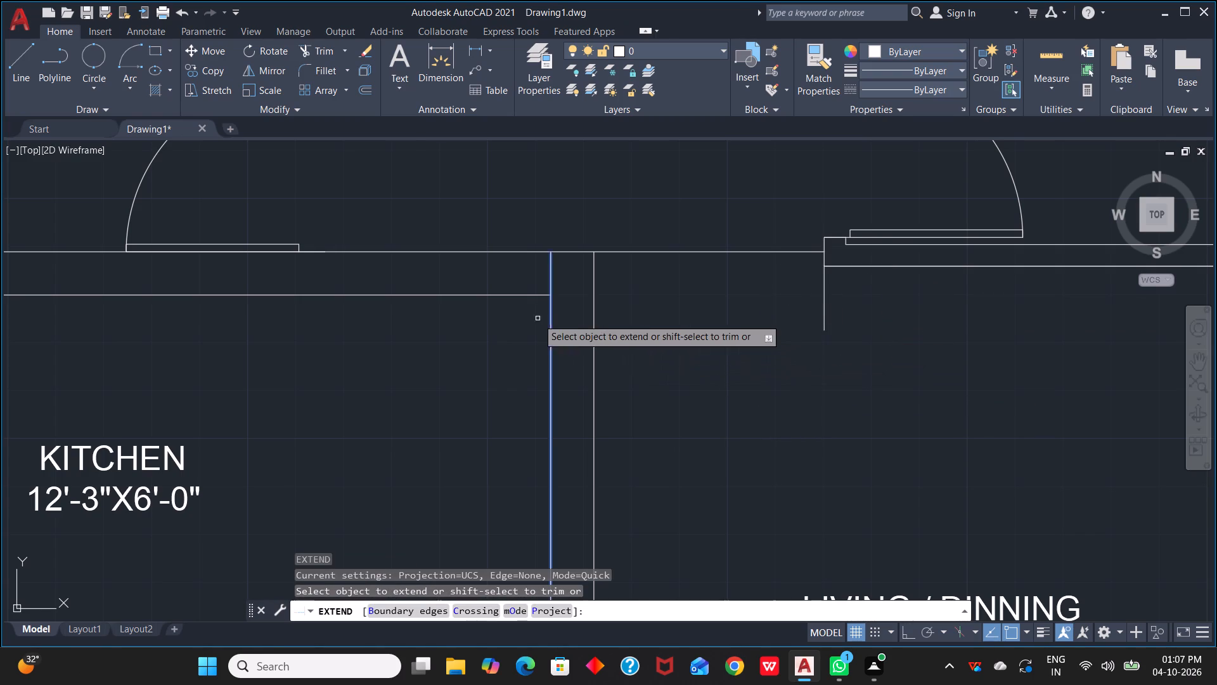
pyautogui.click(523, 297)
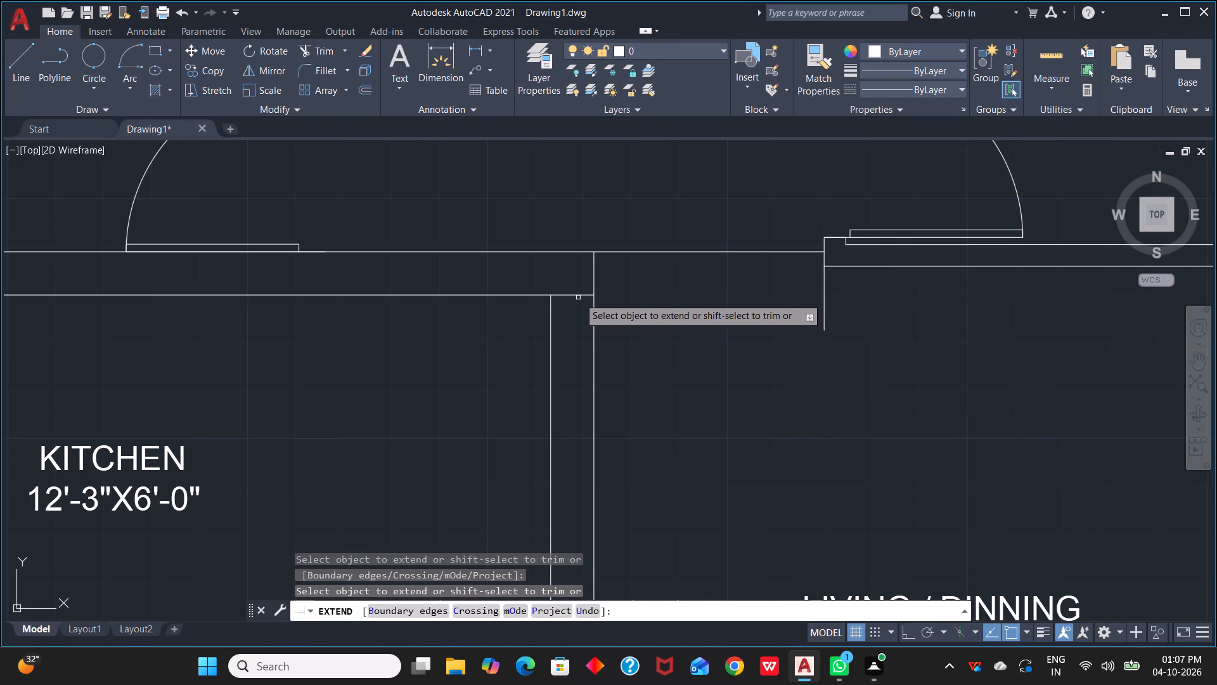
pyautogui.click(581, 297)
pyautogui.press('Escape')
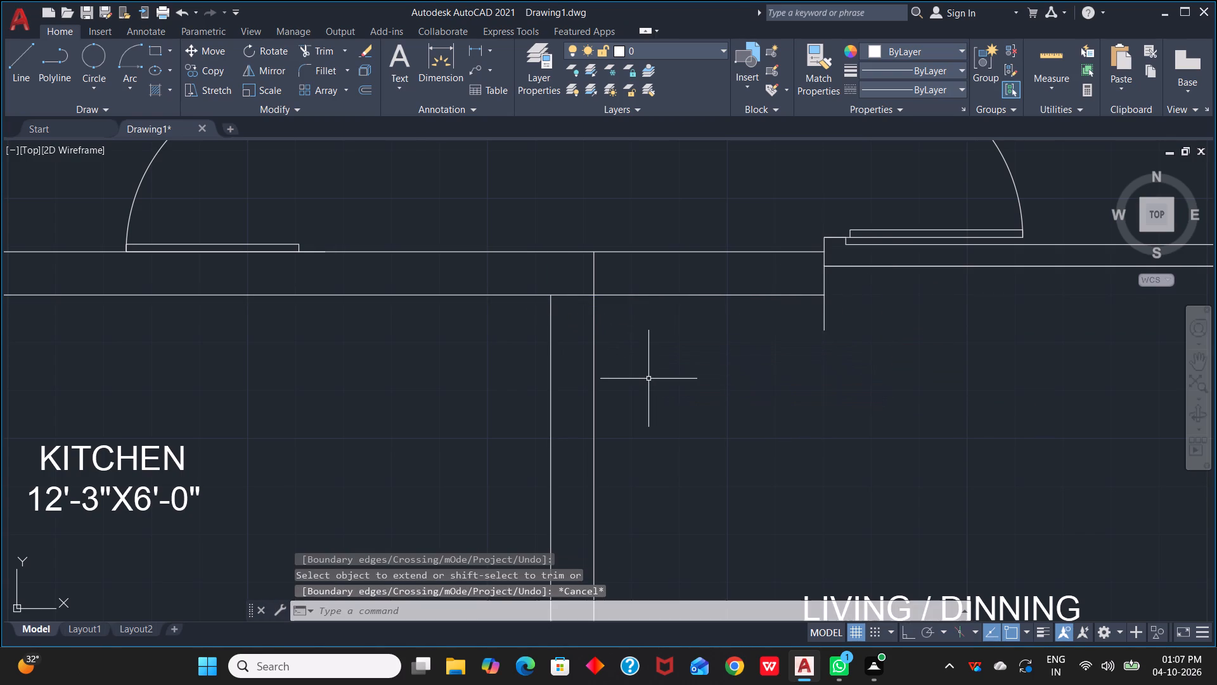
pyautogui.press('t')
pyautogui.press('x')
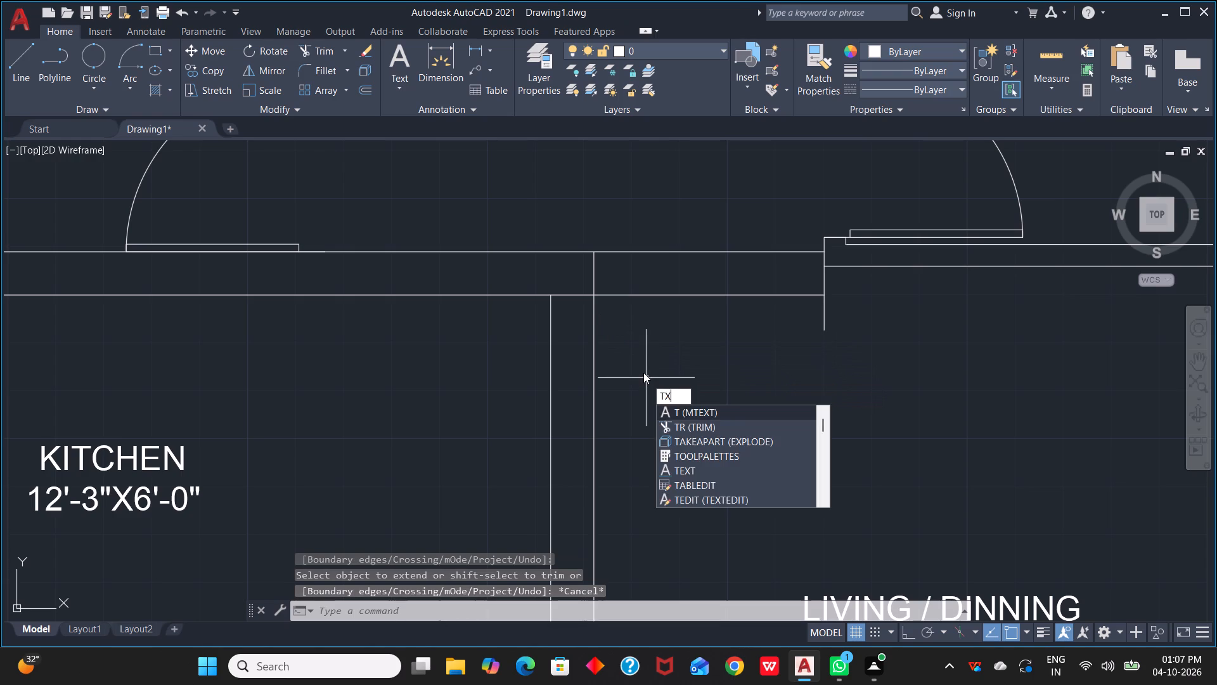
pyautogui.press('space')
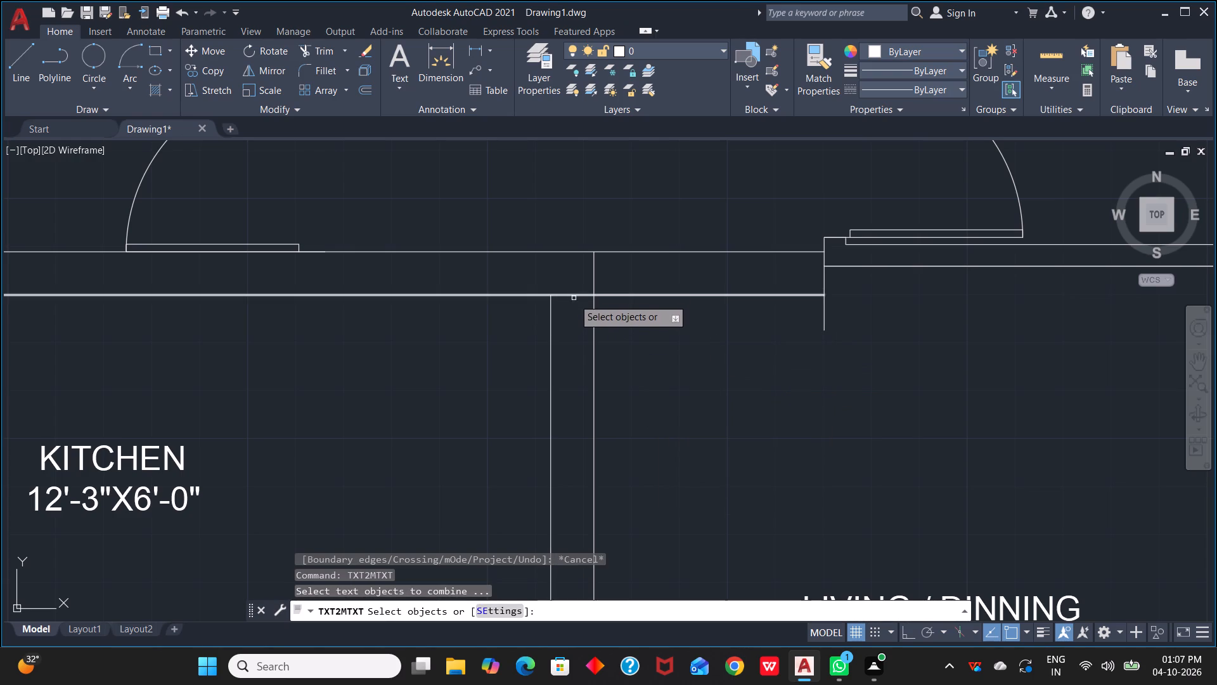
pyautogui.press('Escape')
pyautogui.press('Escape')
# Trim the extended line inside the kitchen wall corner, the short vertical's overhang, and both horizontal lines crossing the passage.
pyautogui.press('t')
pyautogui.write('R')
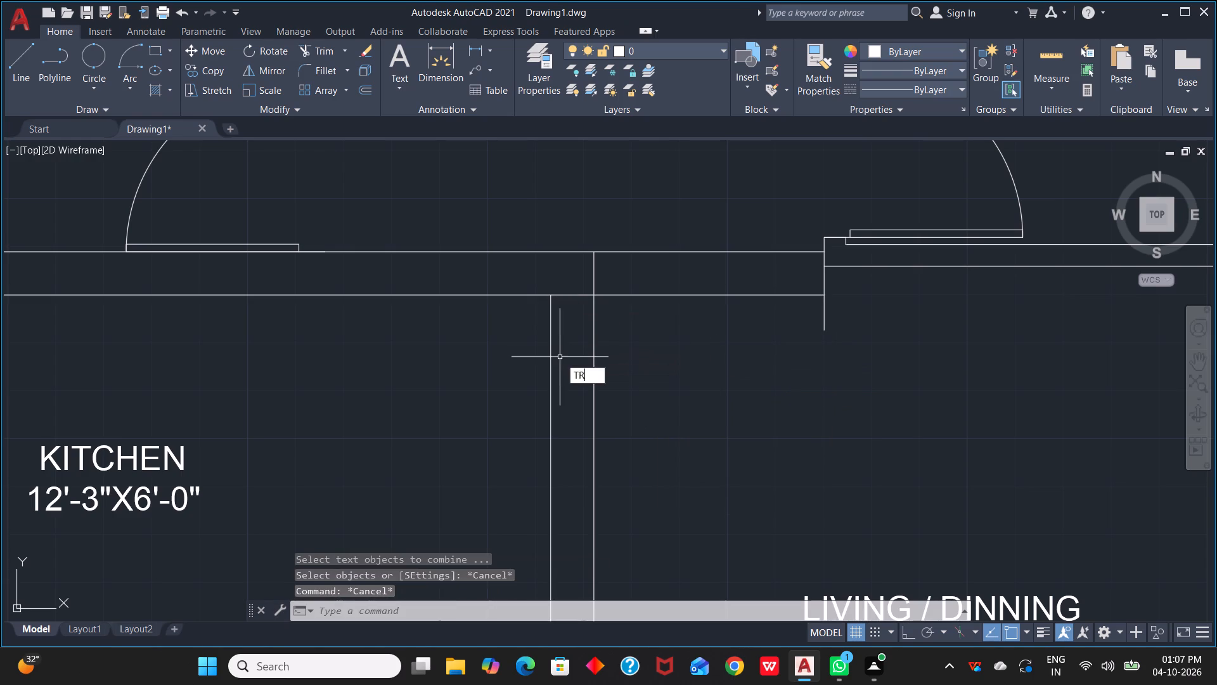
pyautogui.press('space')
pyautogui.click(574, 296)
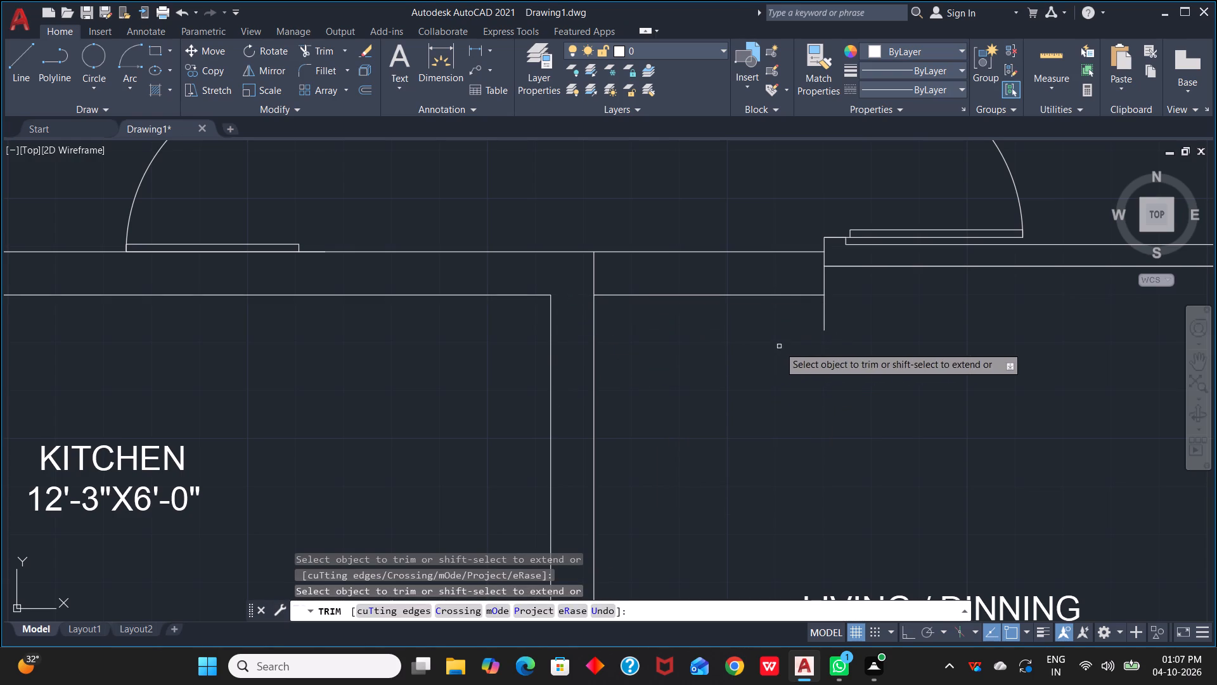
pyautogui.click(823, 316)
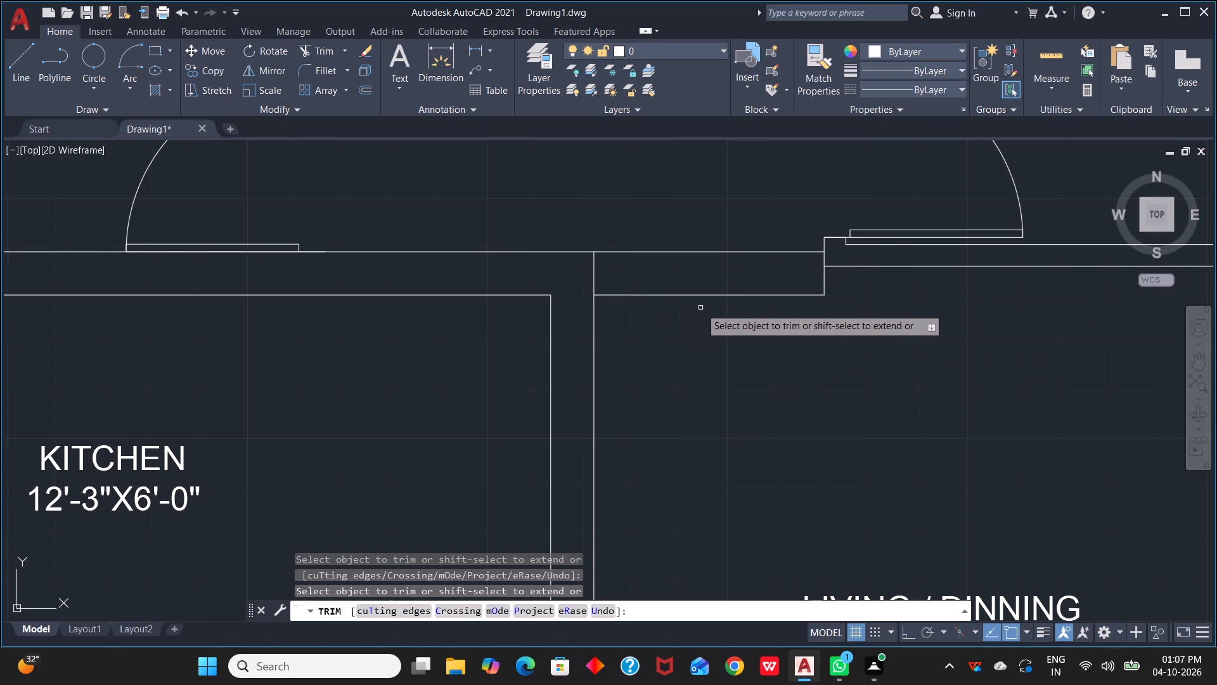
pyautogui.click(744, 294)
pyautogui.click(759, 252)
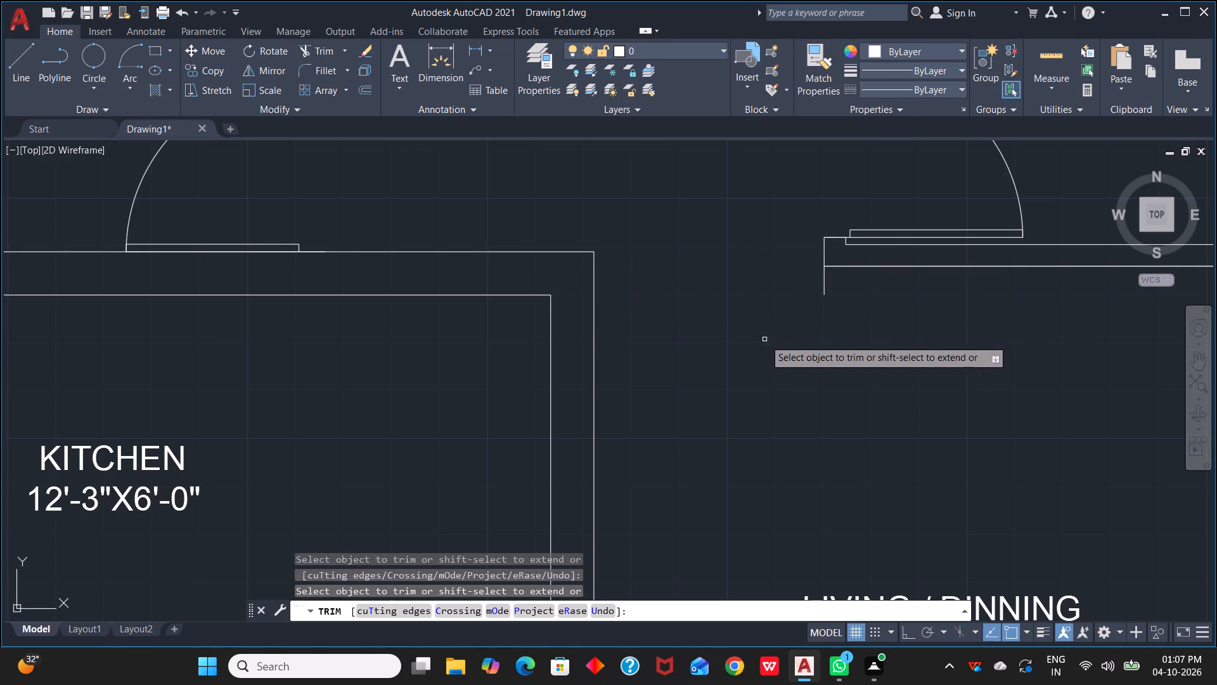
pyautogui.press('Escape')
pyautogui.press('Escape')
pyautogui.press('Escape')
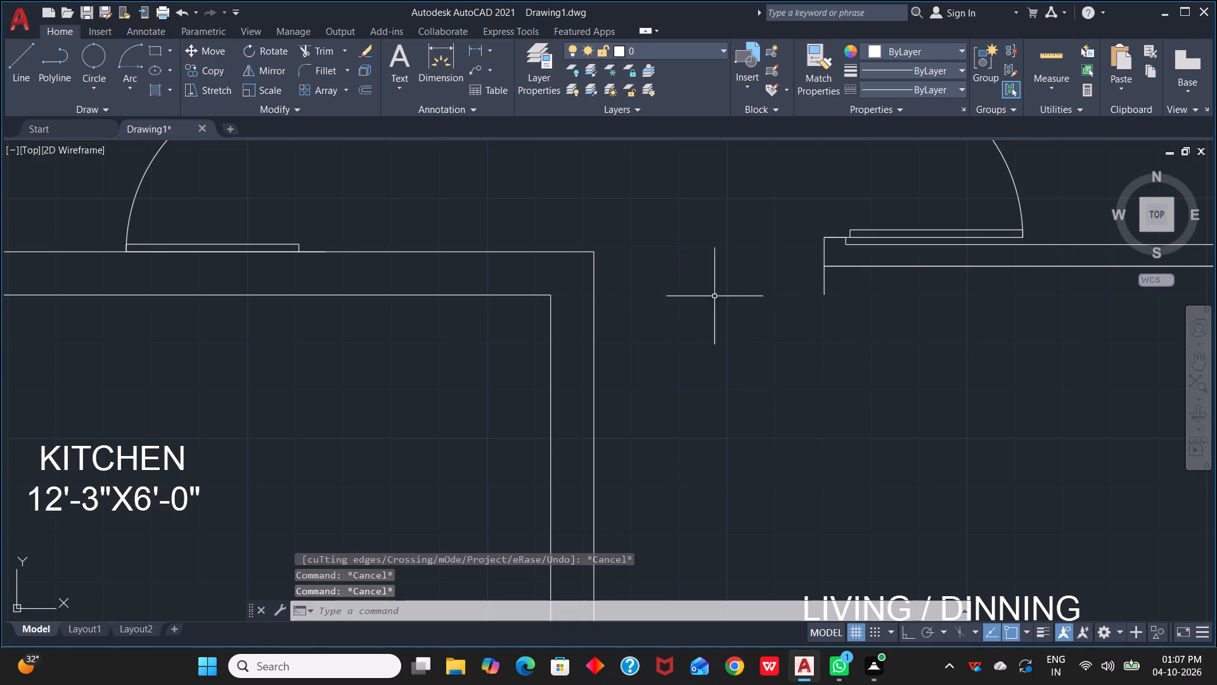
# With Ortho on, draw a 4' horizontal line from the kitchen wall's outer corner across the passage to the bedroom wall stub.
pyautogui.write('L')
pyautogui.press('space')
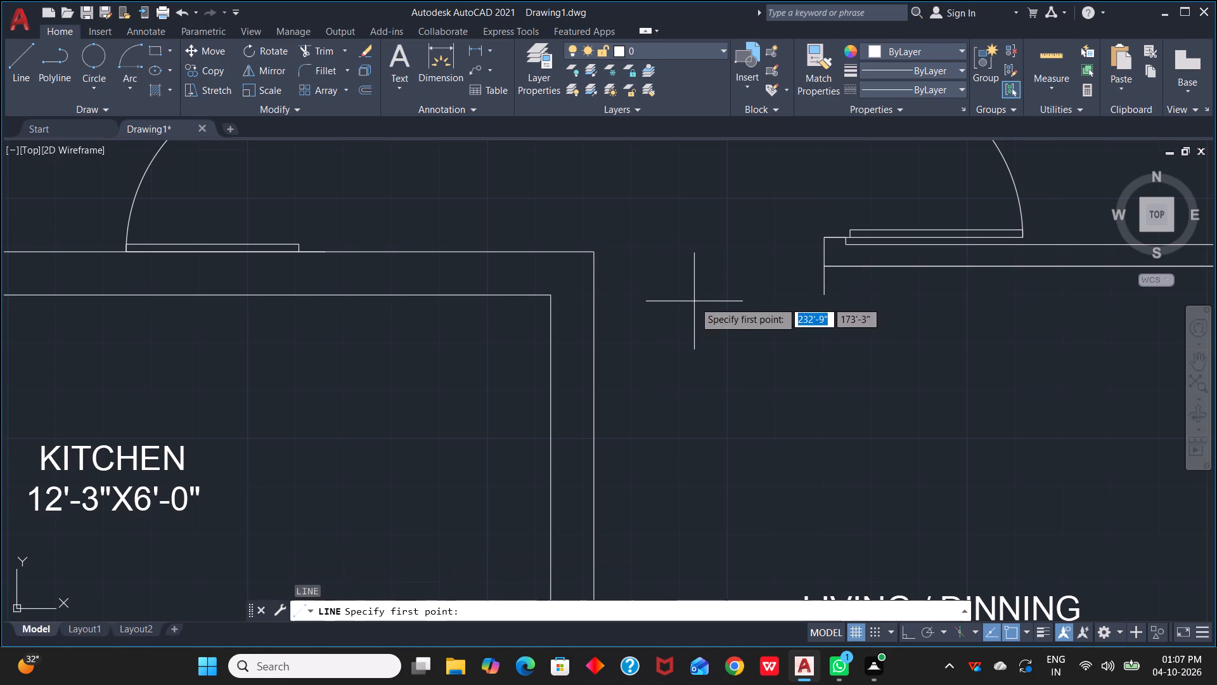
pyautogui.scroll(3, 595, 258)
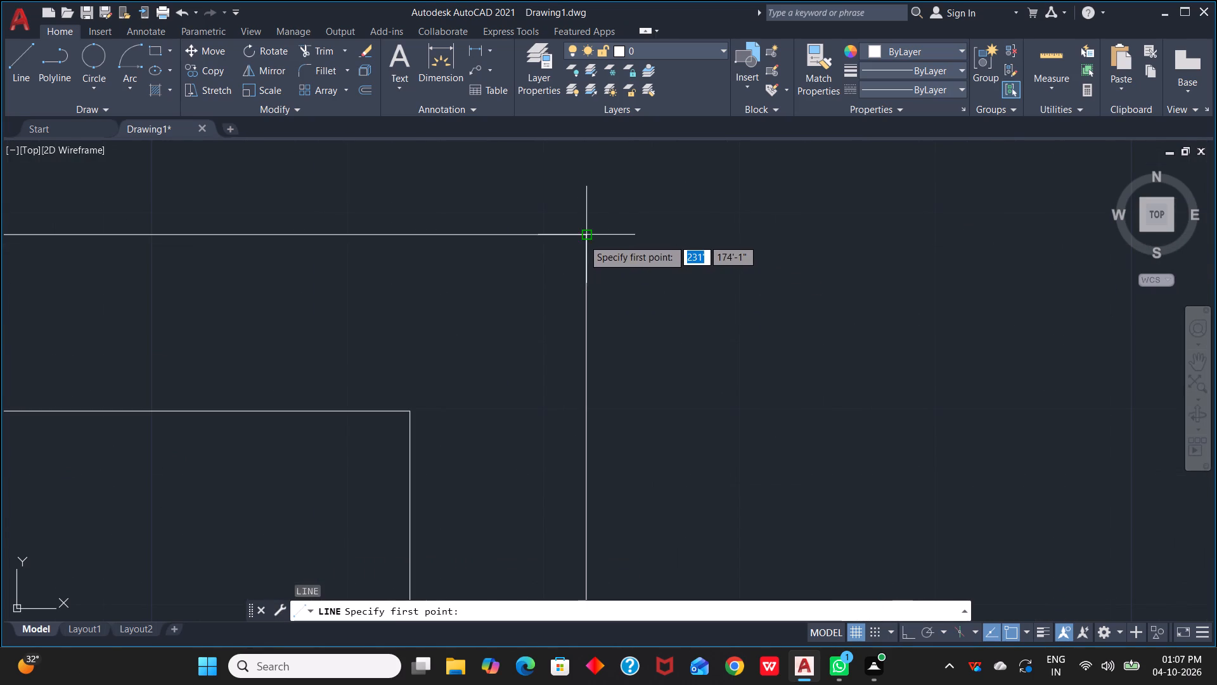
pyautogui.click(583, 239)
pyautogui.scroll(-1, 798, 256)
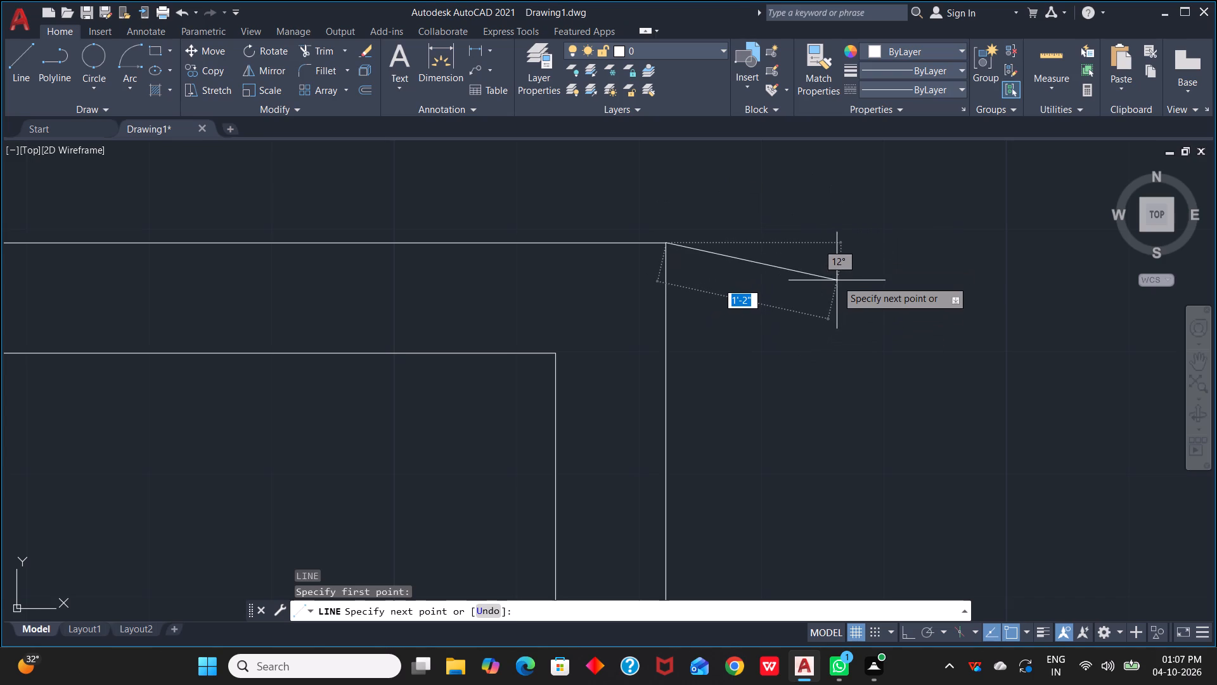
pyautogui.press('F8')
pyautogui.scroll(-2, 1059, 275)
pyautogui.moveTo(1059, 275); pyautogui.dragTo(1056, 276, button='middle')
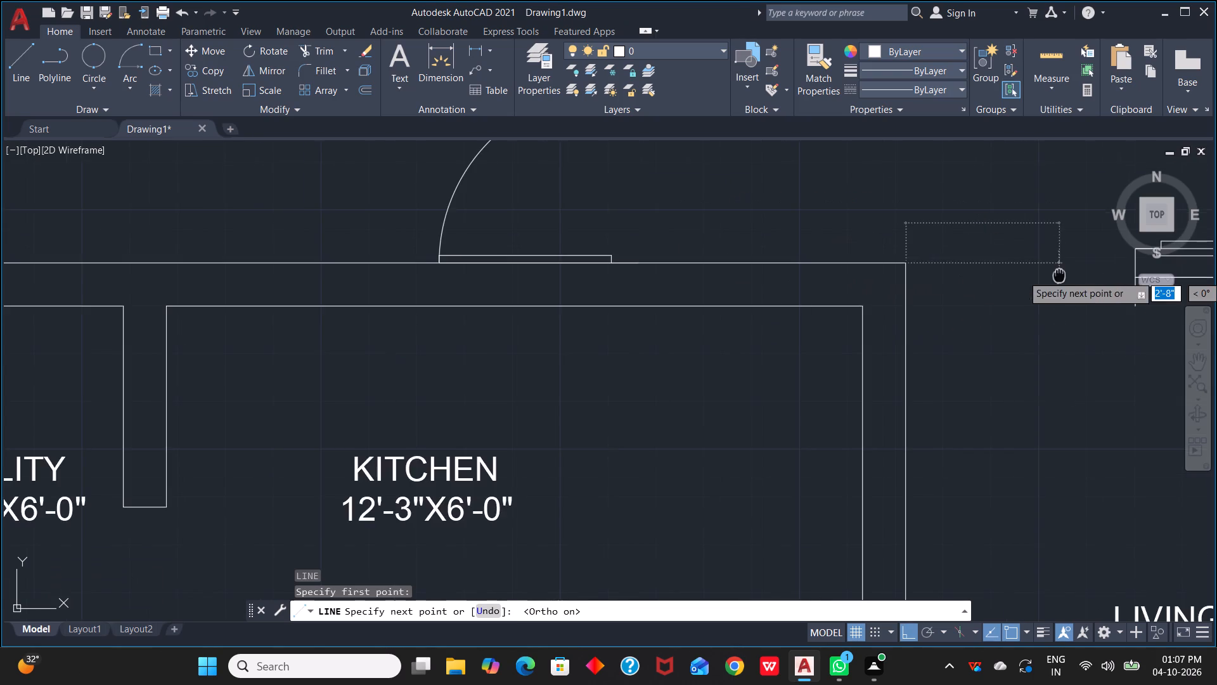
pyautogui.moveTo(1056, 276); pyautogui.dragTo(815, 286, button='middle')
pyautogui.scroll(2, 891, 275)
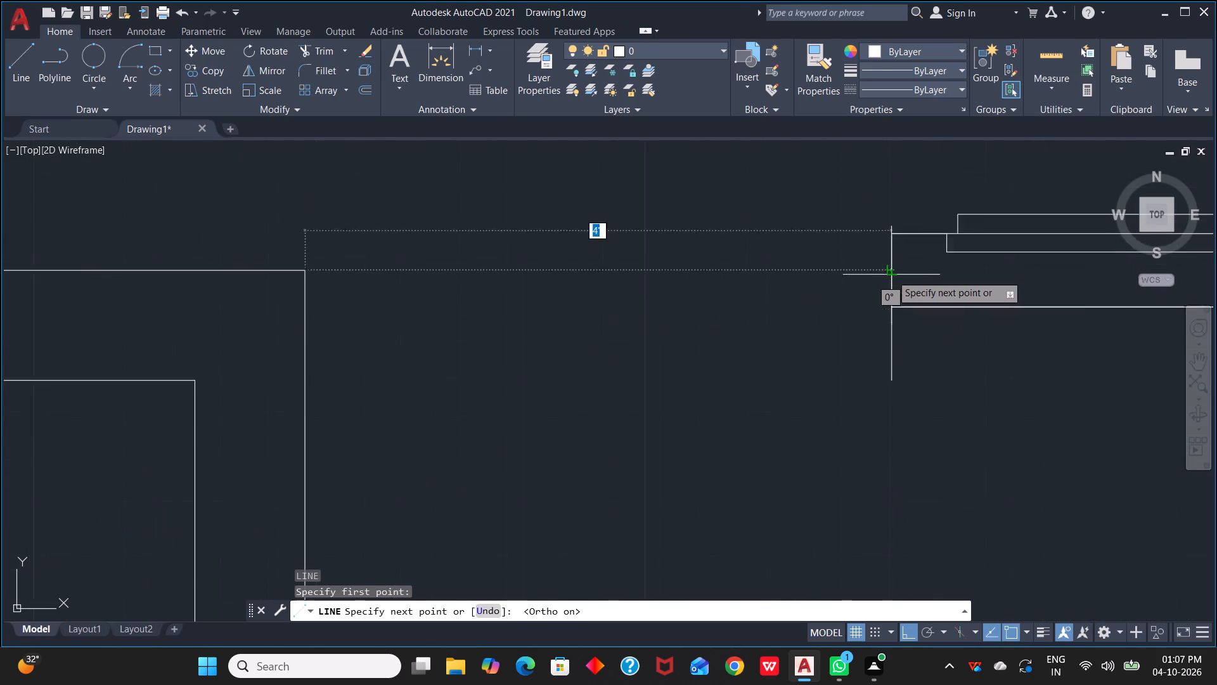
pyautogui.scroll(1, 891, 275)
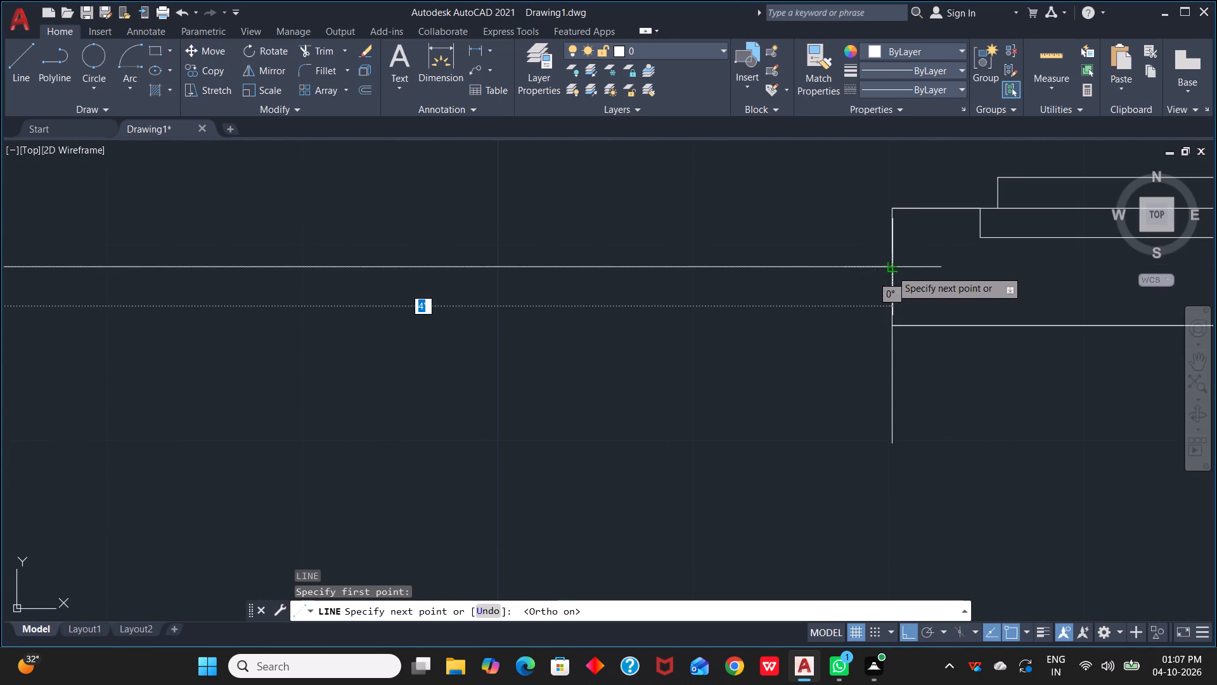
pyautogui.click(891, 270)
pyautogui.press('space')
# Draw a parallel 4' line from the lower end of the stub's vertical line back to the kitchen wall's outer face.
pyautogui.press('space')
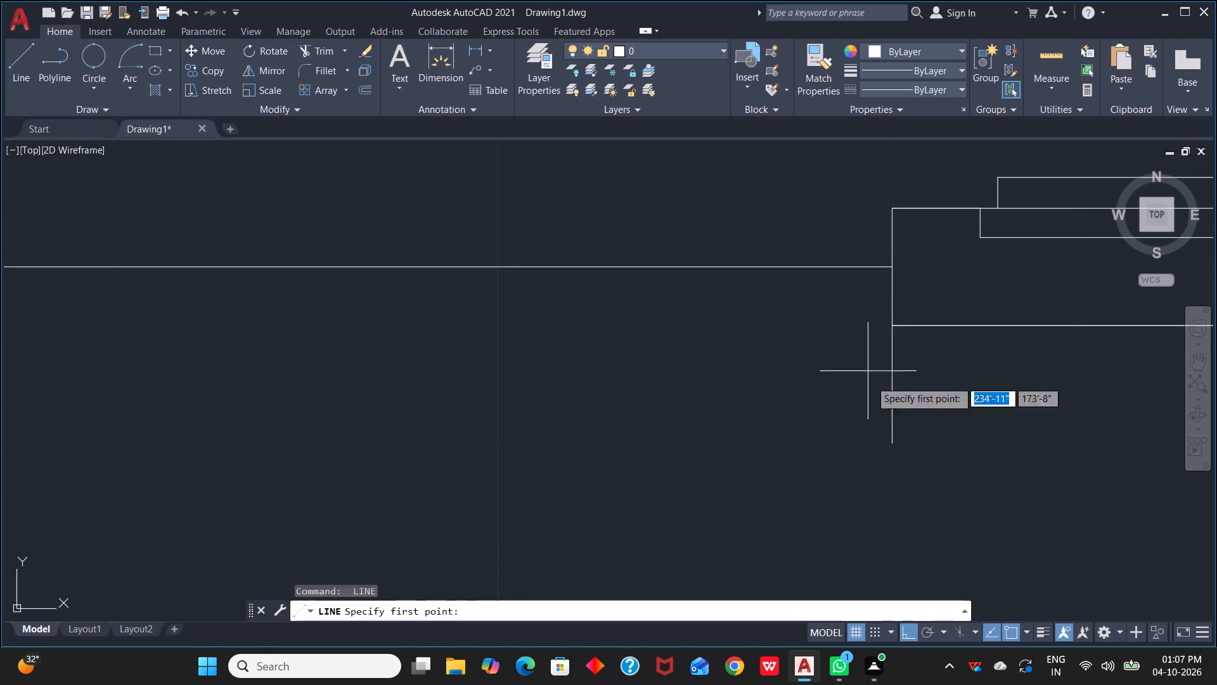
pyautogui.click(892, 447)
pyautogui.scroll(-3, 254, 374)
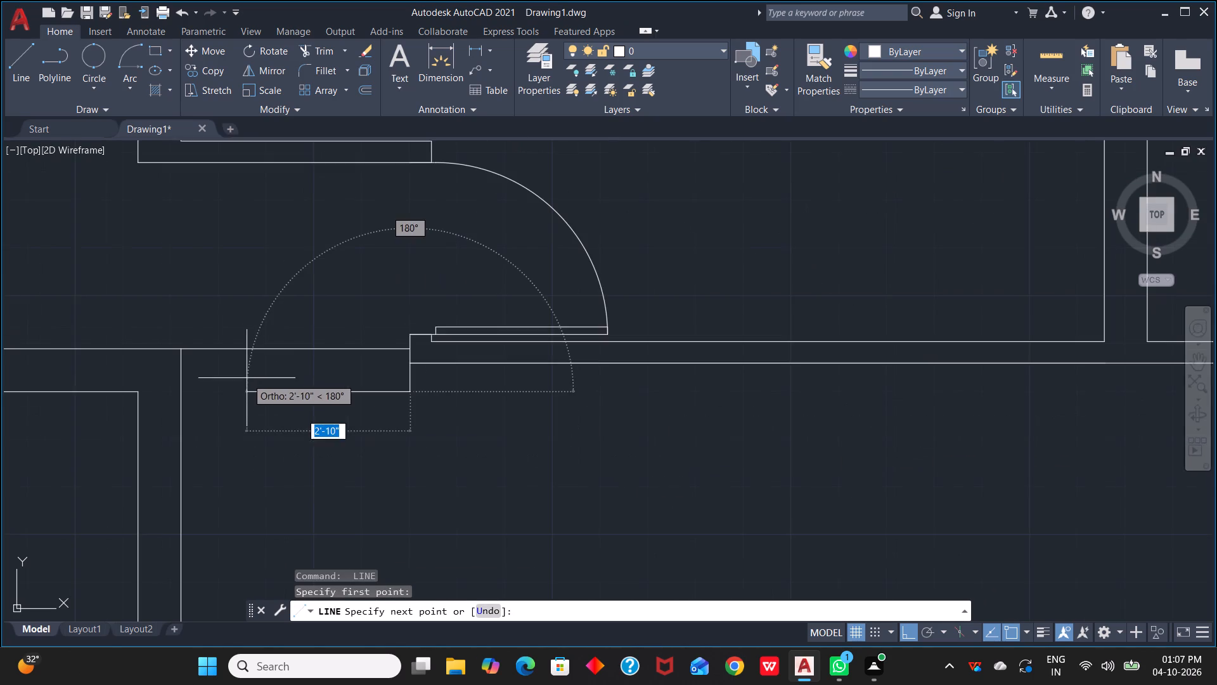
pyautogui.moveTo(247, 378); pyautogui.dragTo(617, 399, button='middle')
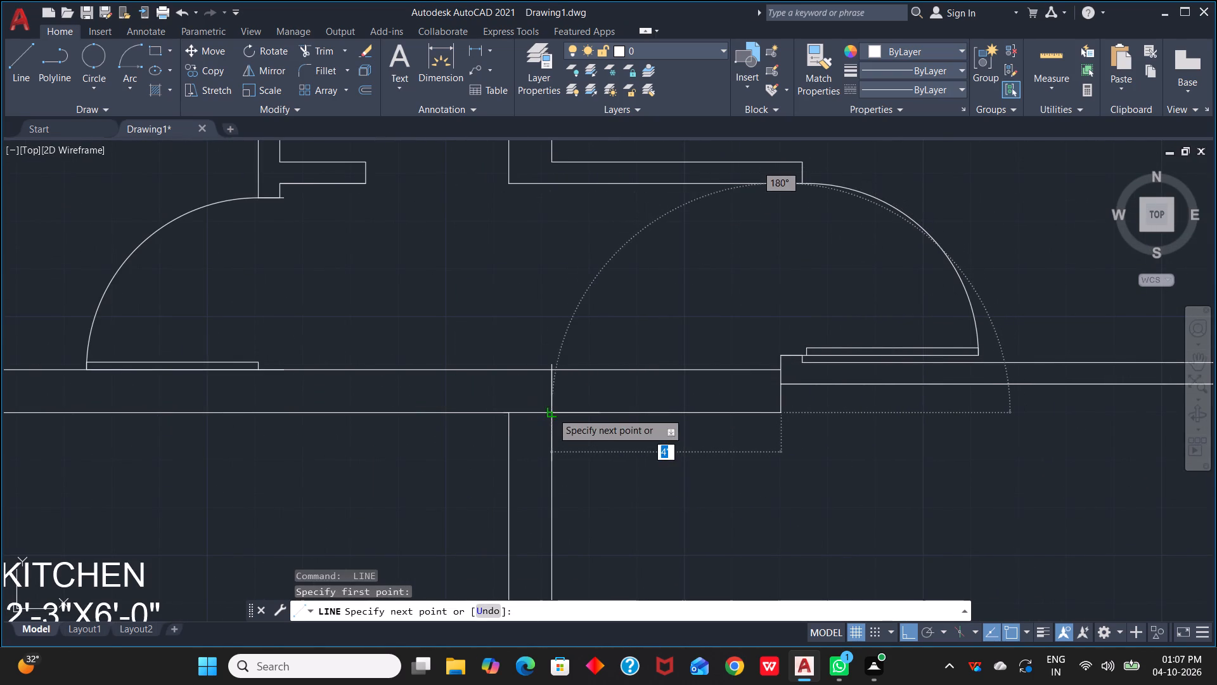
pyautogui.scroll(2, 557, 410)
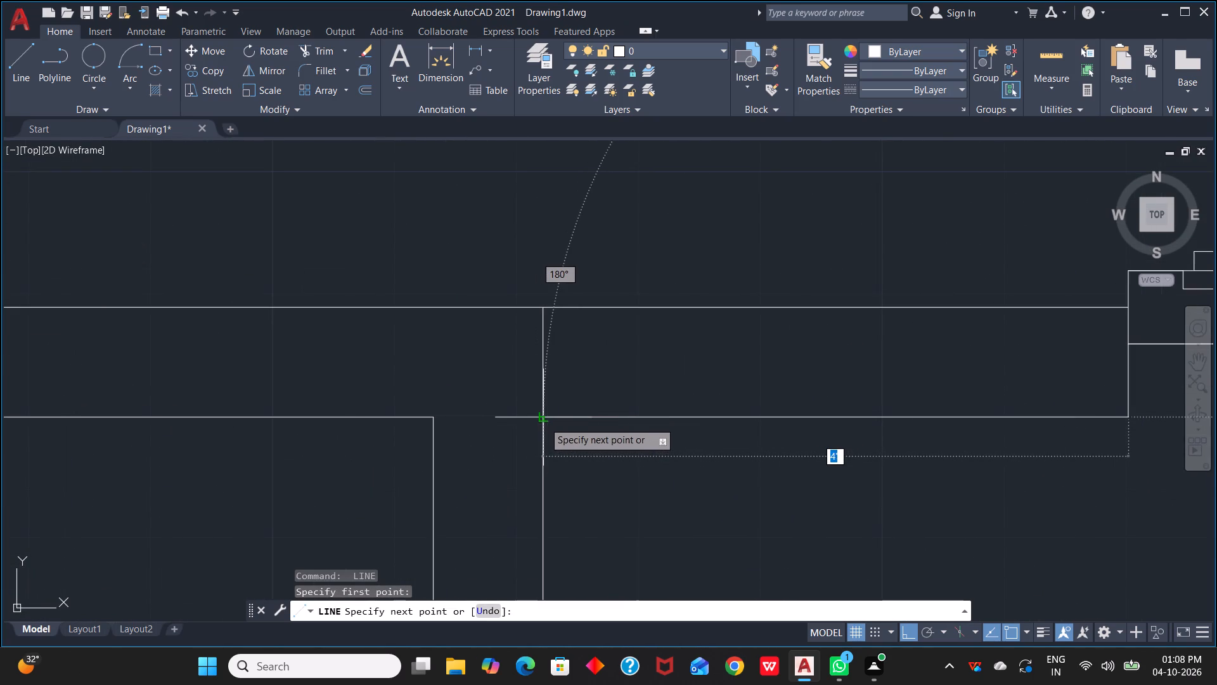
pyautogui.click(541, 421)
pyautogui.press('Escape')
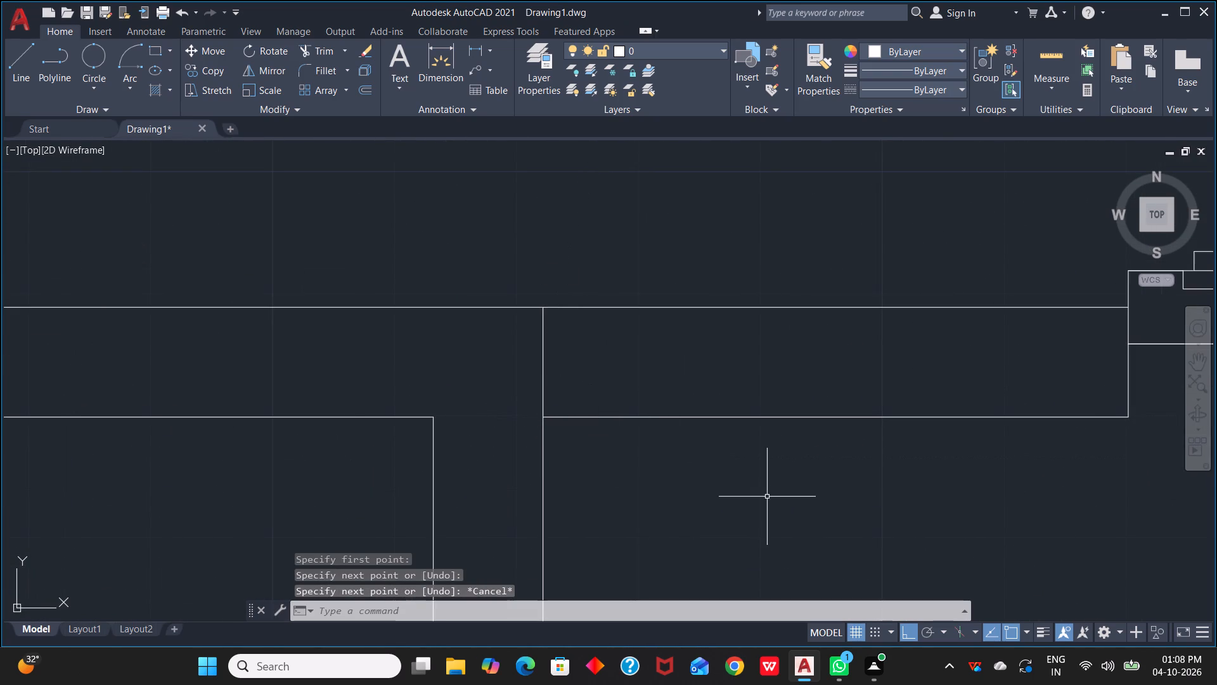
# Match the two new passage lines to the dashed line beside the 9'-6"X8'-11" bedroom using Match Properties.
pyautogui.scroll(-5, 765, 499)
pyautogui.moveTo(787, 513); pyautogui.dragTo(806, 395, button='middle')
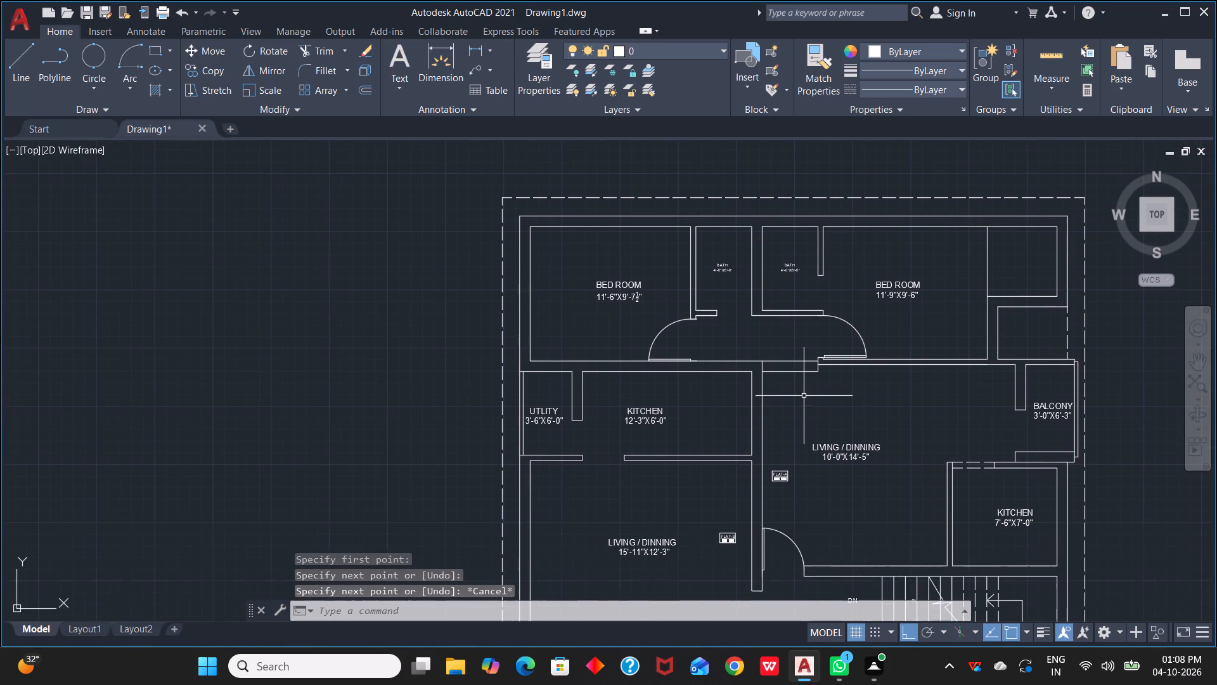
pyautogui.scroll(1, 825, 378)
pyautogui.press('m')
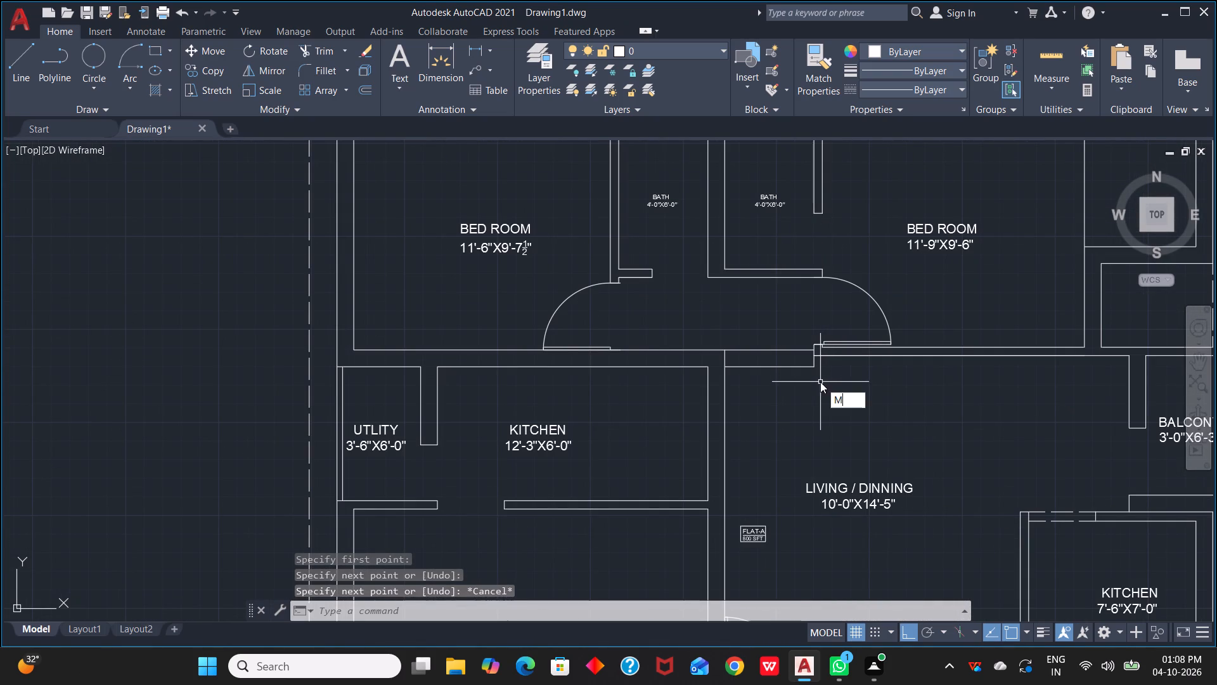
pyautogui.press('a')
pyautogui.press('space')
pyautogui.scroll(-2, 813, 398)
pyautogui.moveTo(675, 512); pyautogui.dragTo(768, 351, button='middle')
pyautogui.click(770, 458)
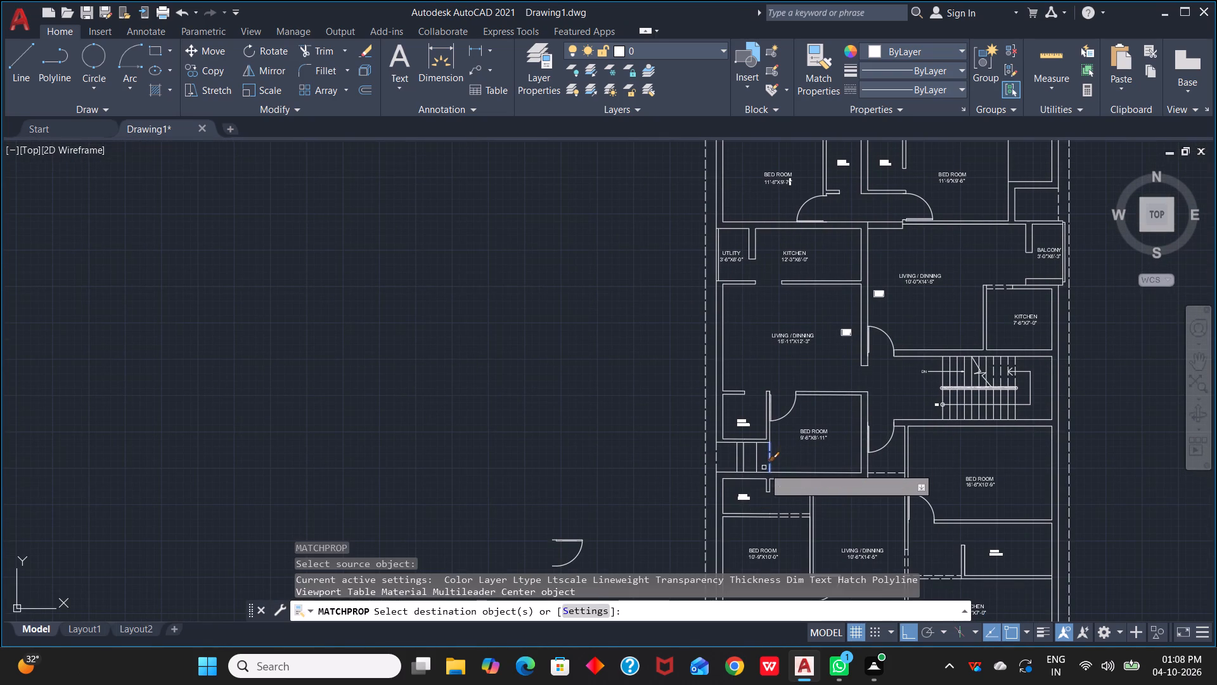
pyautogui.moveTo(907, 257); pyautogui.dragTo(906, 391, button='middle')
pyautogui.scroll(2, 899, 383)
pyautogui.click(893, 358)
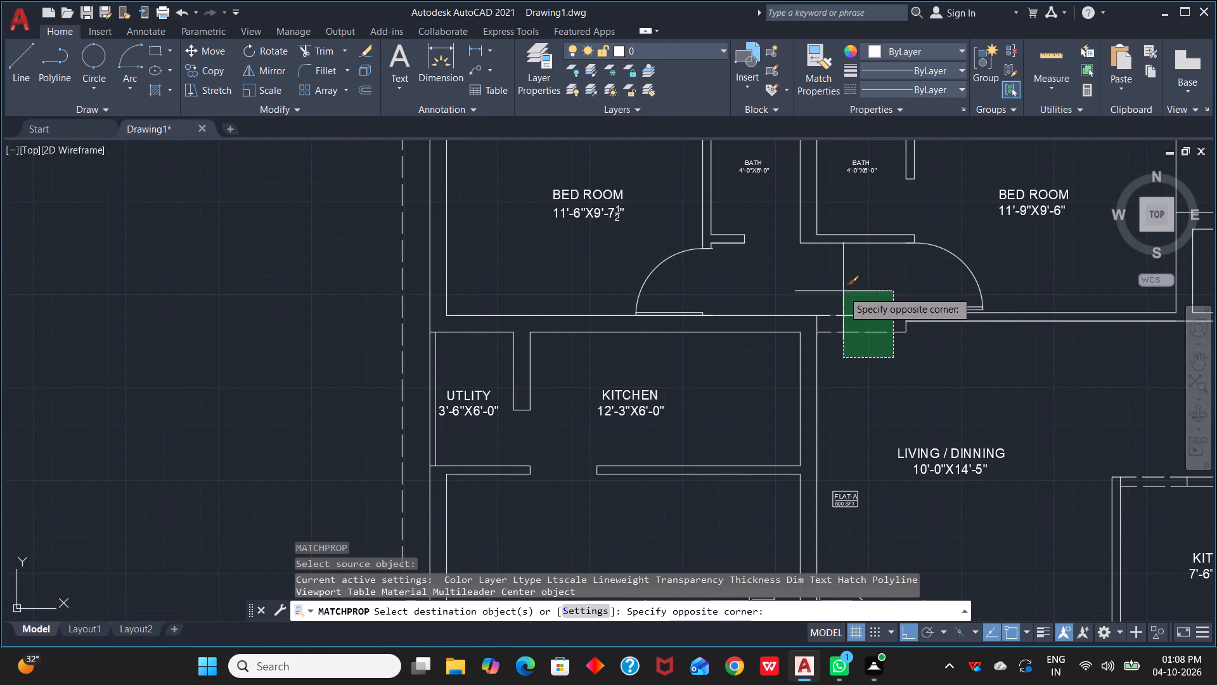
pyautogui.click(842, 290)
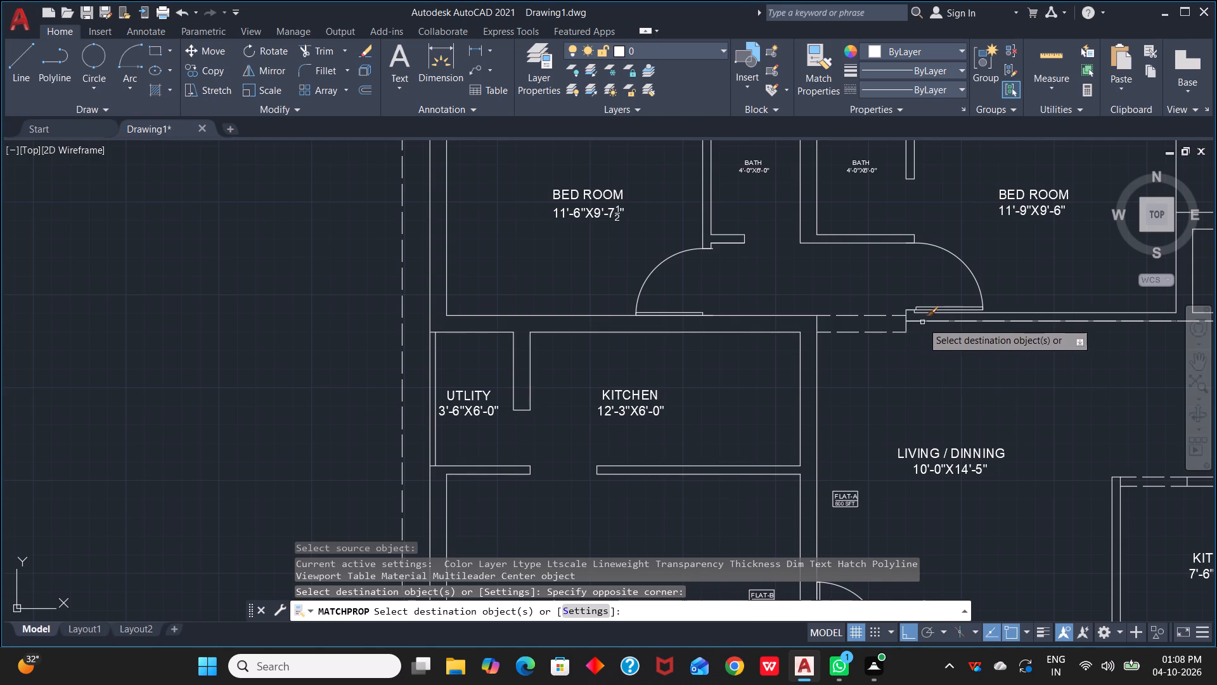
pyautogui.press('Escape')
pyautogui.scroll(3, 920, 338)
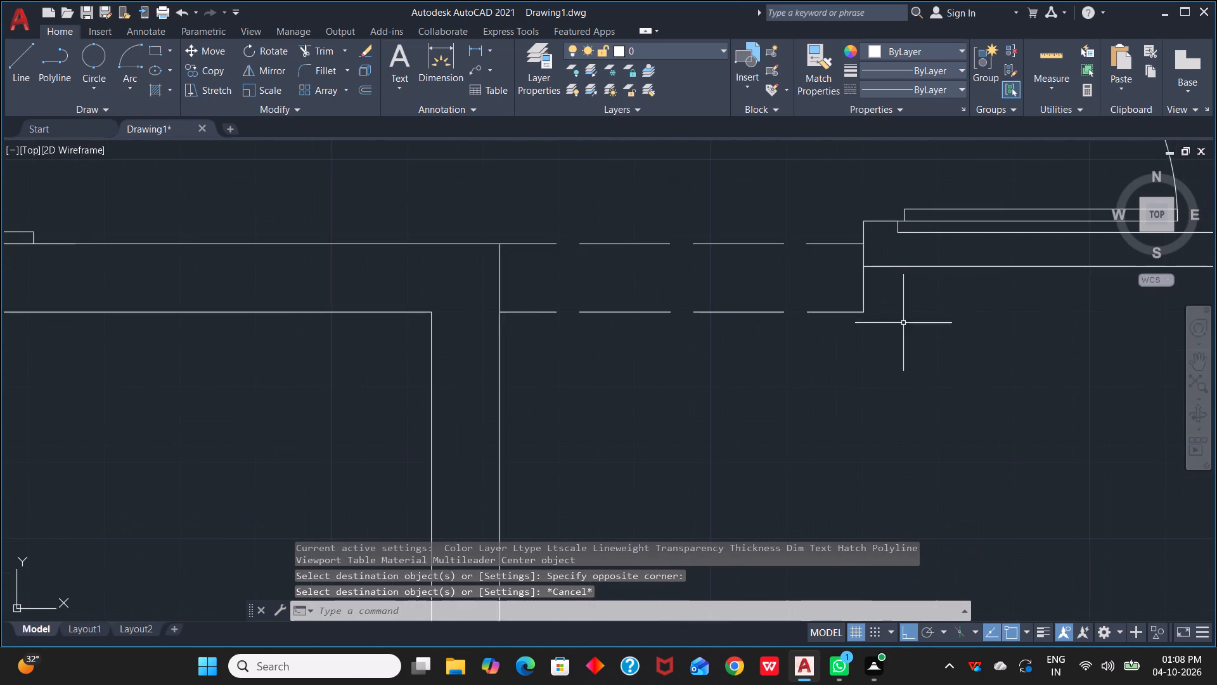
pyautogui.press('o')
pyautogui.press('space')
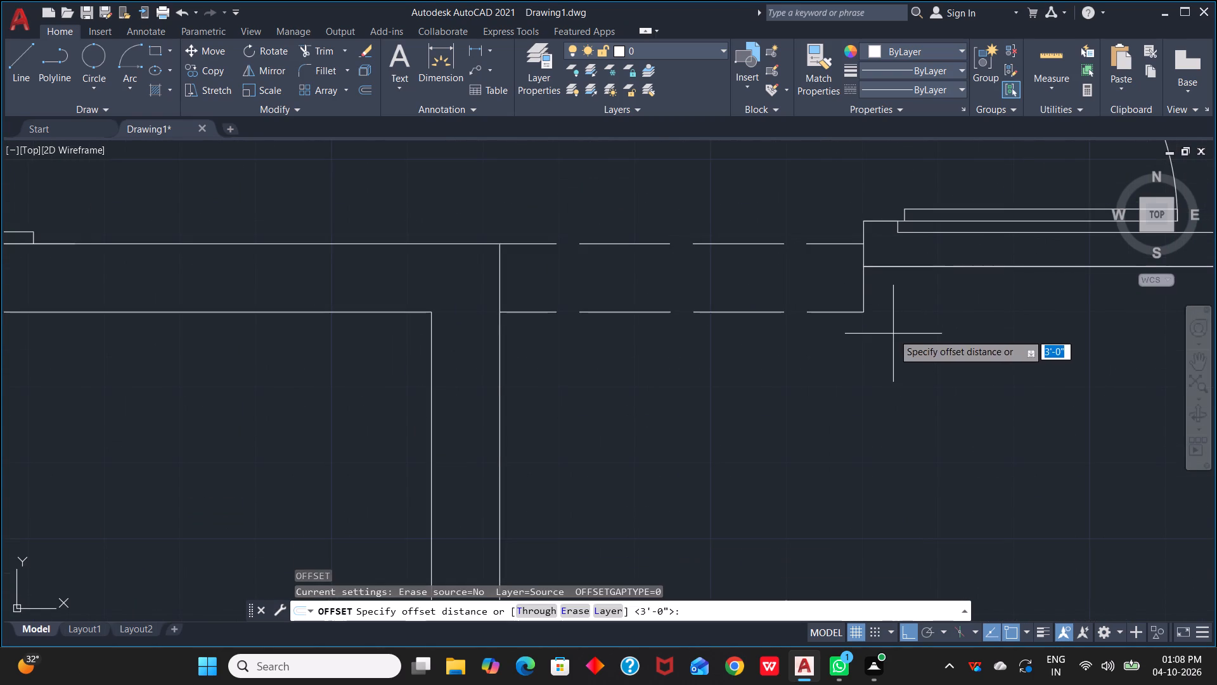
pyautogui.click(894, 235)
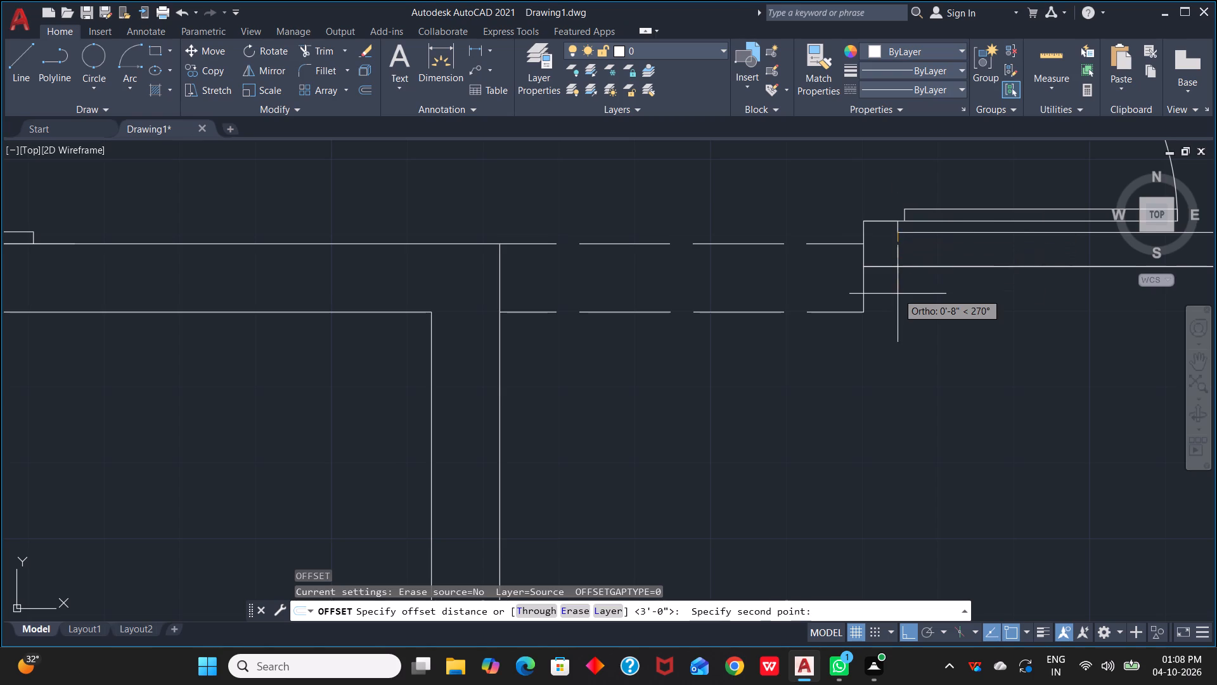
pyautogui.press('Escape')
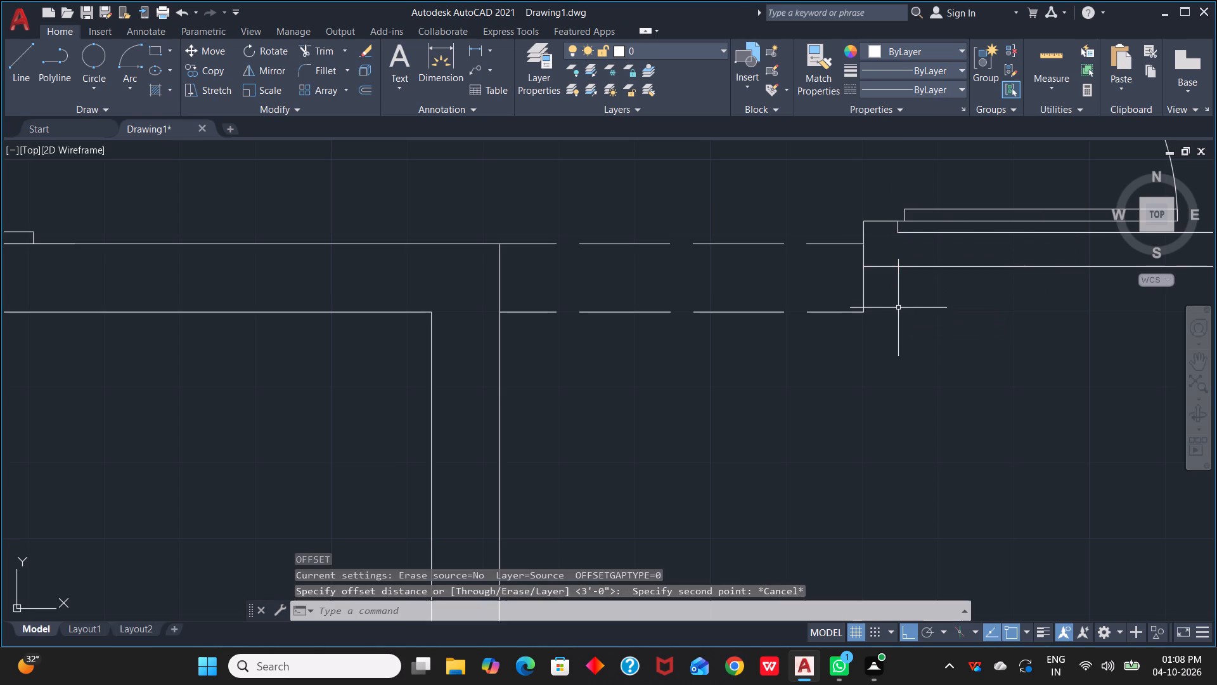
# Draw a line about 6" down from the bedroom wall's lower line, then across to the lower end of the stub's vertical line.
pyautogui.write('L')
pyautogui.press('space')
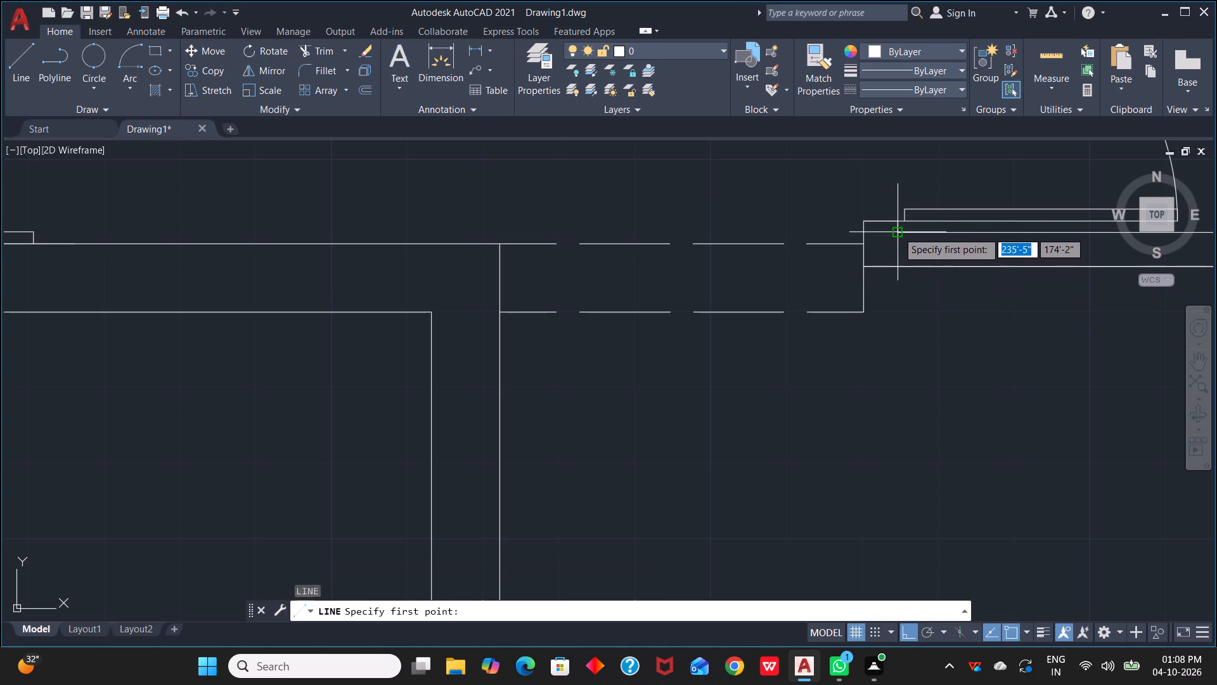
pyautogui.click(899, 268)
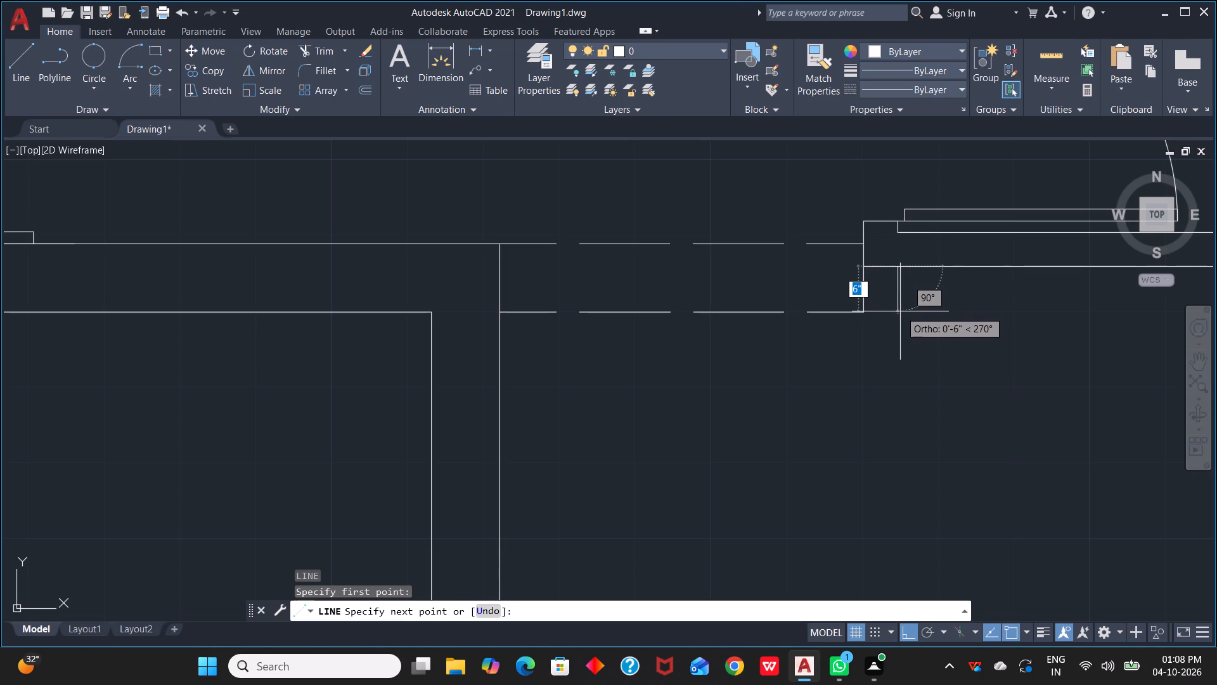
pyautogui.click(900, 311)
pyautogui.click(863, 315)
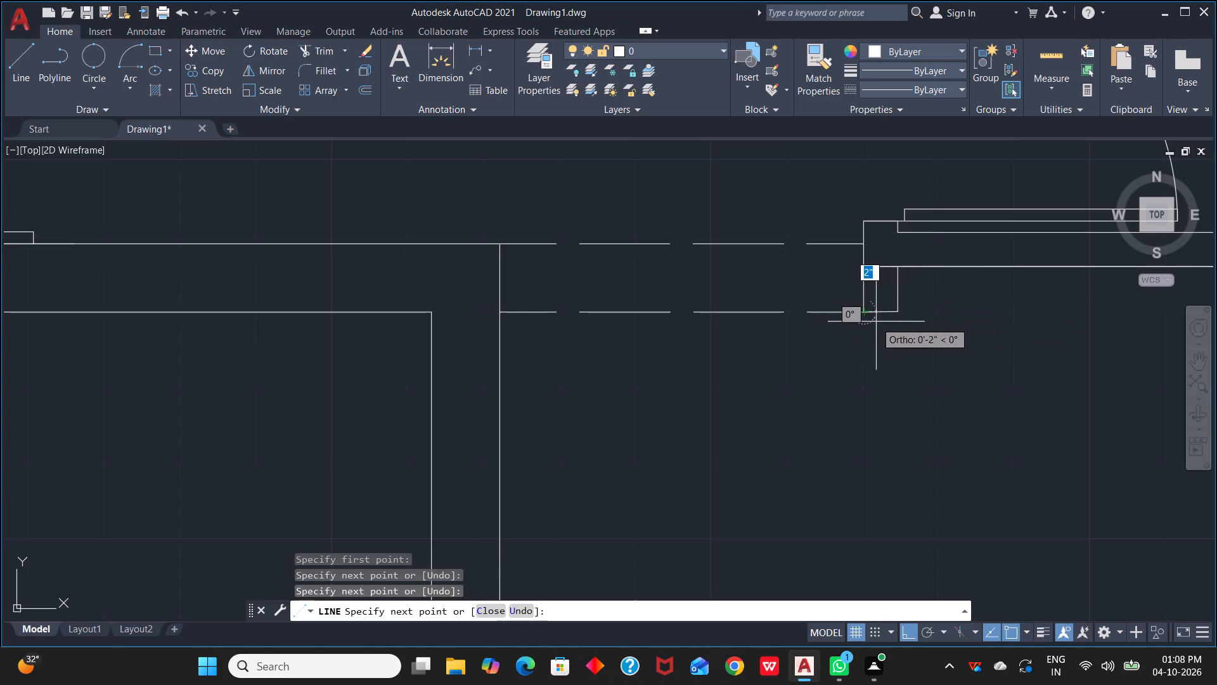
pyautogui.press('Escape')
# Trim away the bedroom wall's lower line segments crossing the top of the stub beside the passage.
pyautogui.press('t')
pyautogui.press('r')
pyautogui.press('space')
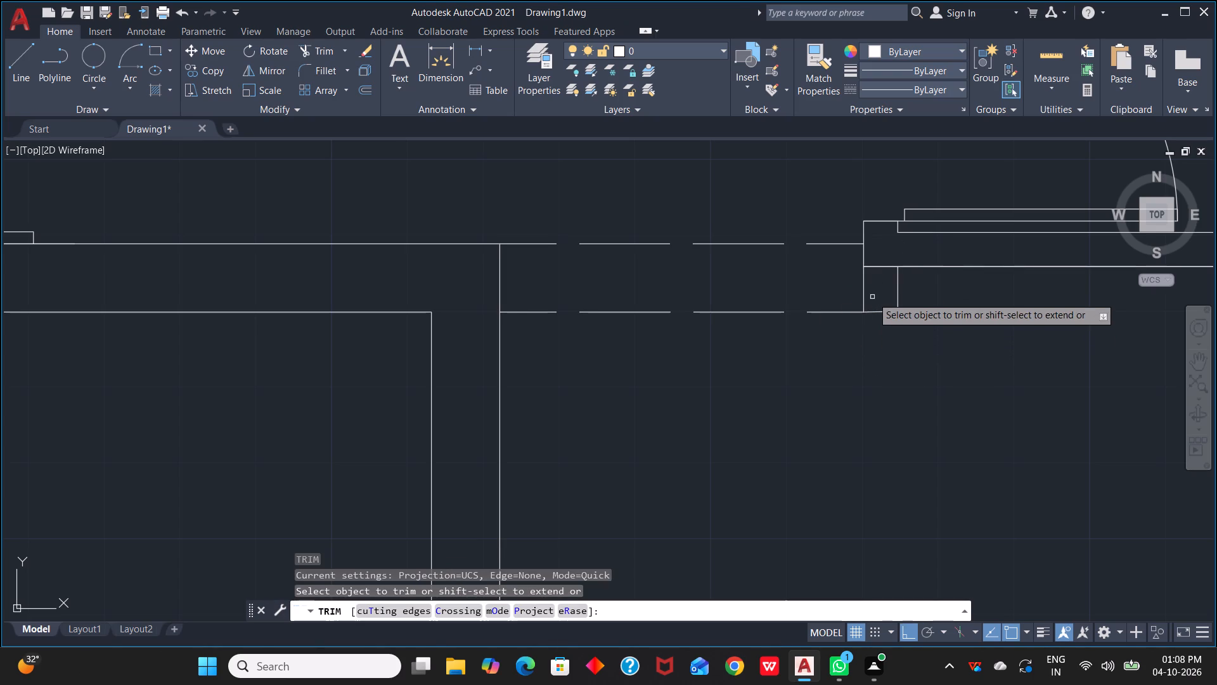
pyautogui.click(882, 268)
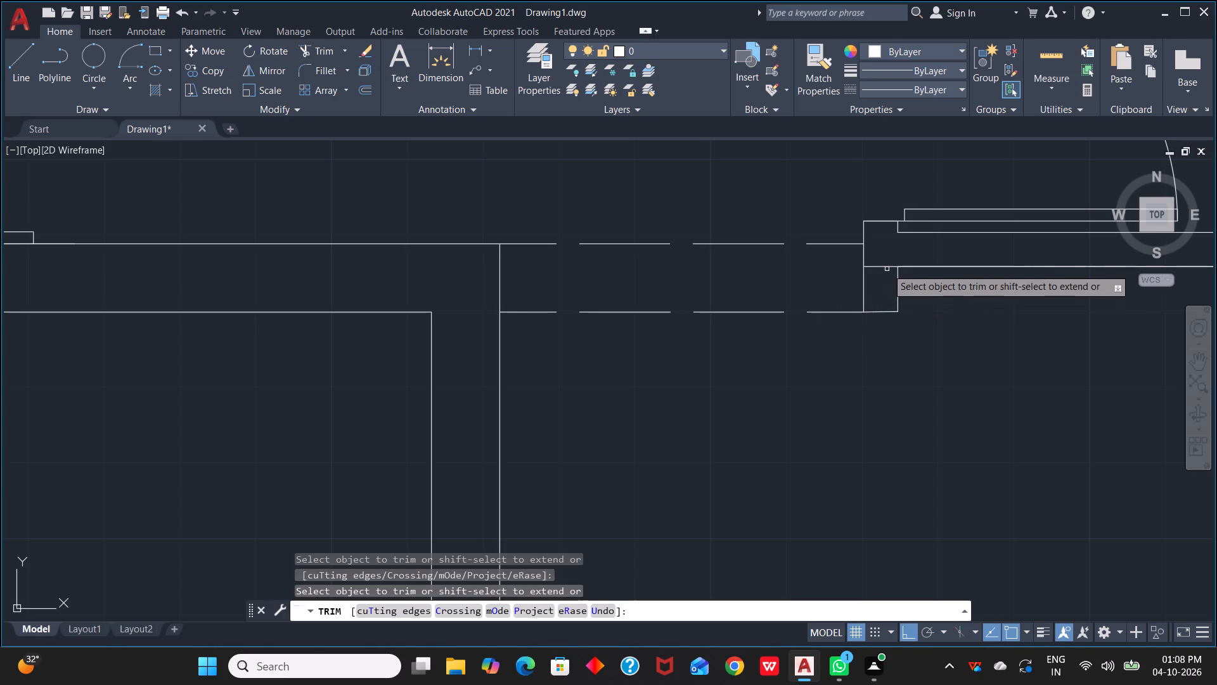
pyautogui.click(886, 266)
pyautogui.scroll(-2, 946, 292)
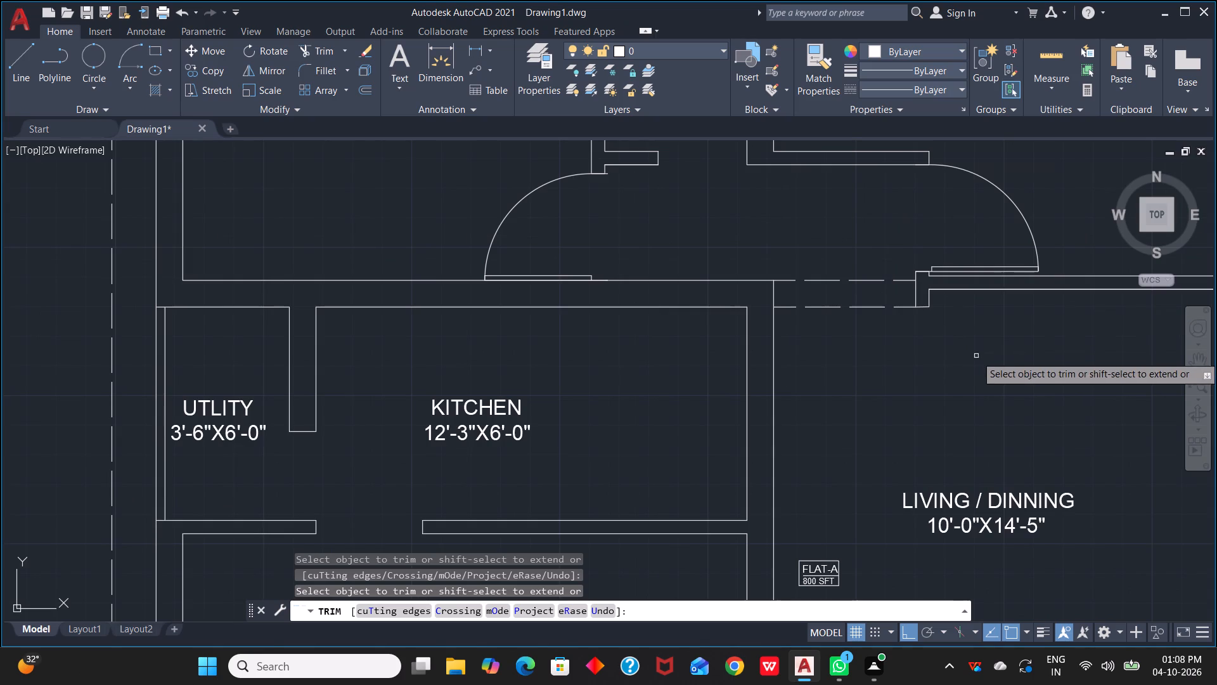
pyautogui.press('Escape')
pyautogui.press('Escape')
# Delete the lower dashed line across the passage between the kitchen wall and the bedroom wall stub.
pyautogui.scroll(-2, 956, 353)
pyautogui.moveTo(956, 364); pyautogui.dragTo(953, 362, button='middle')
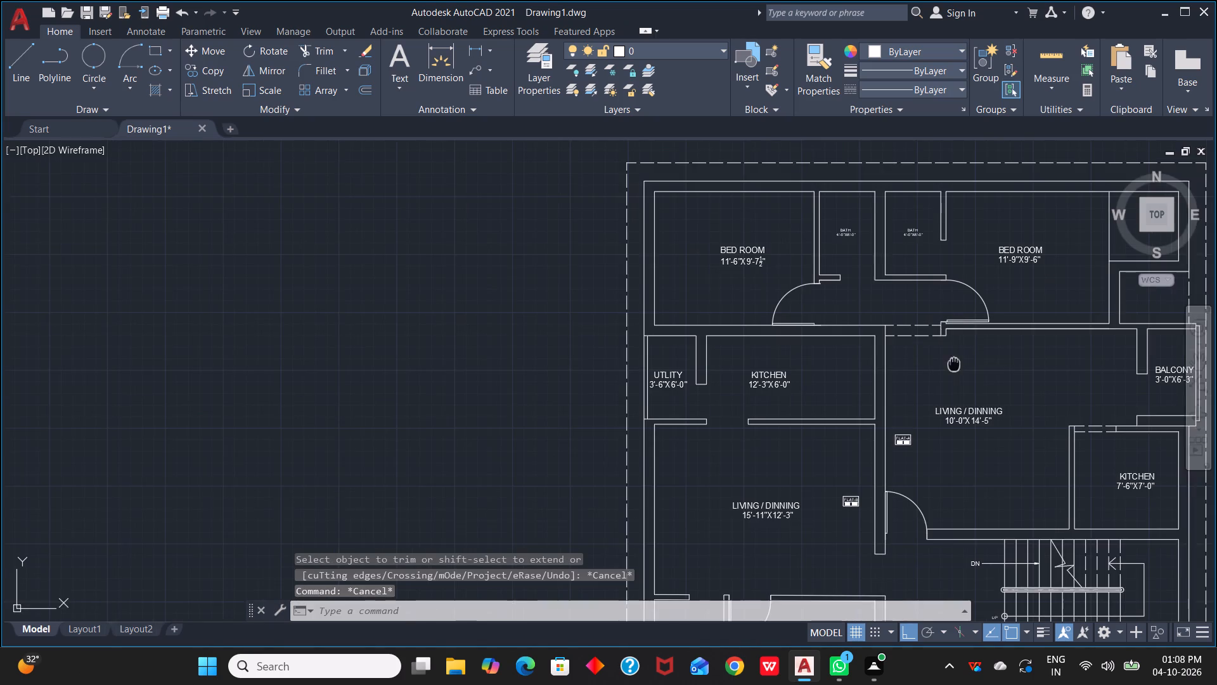
pyautogui.moveTo(953, 362); pyautogui.dragTo(923, 263, button='middle')
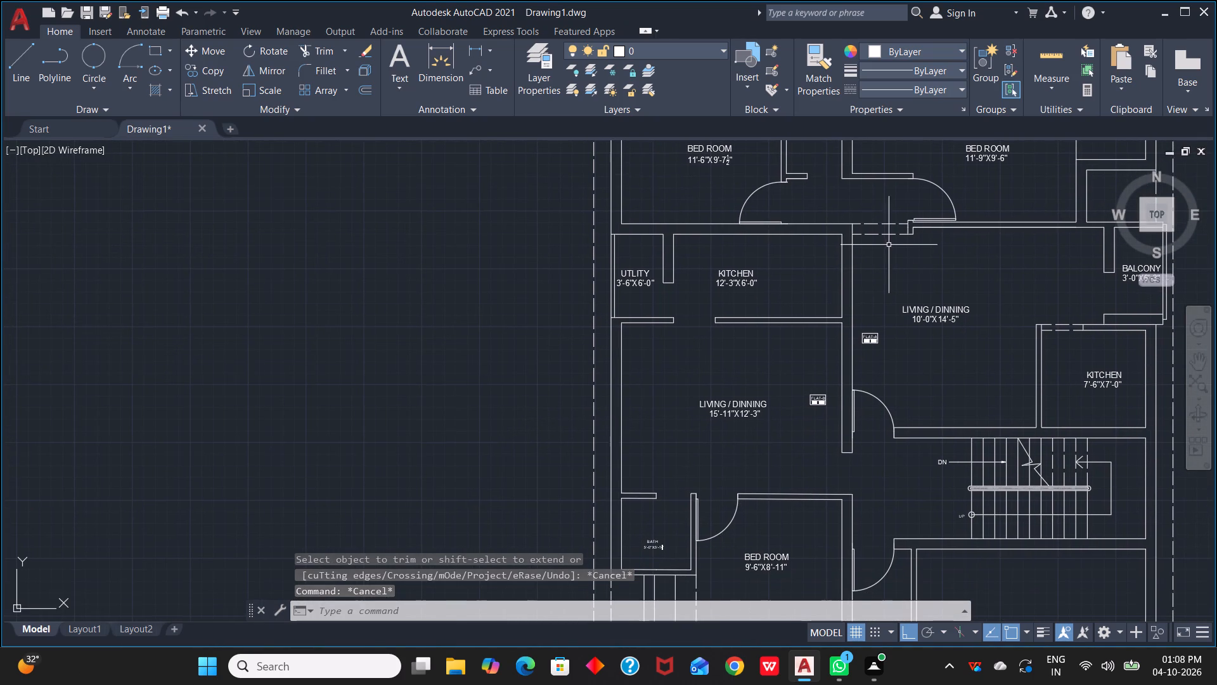
pyautogui.scroll(3, 889, 242)
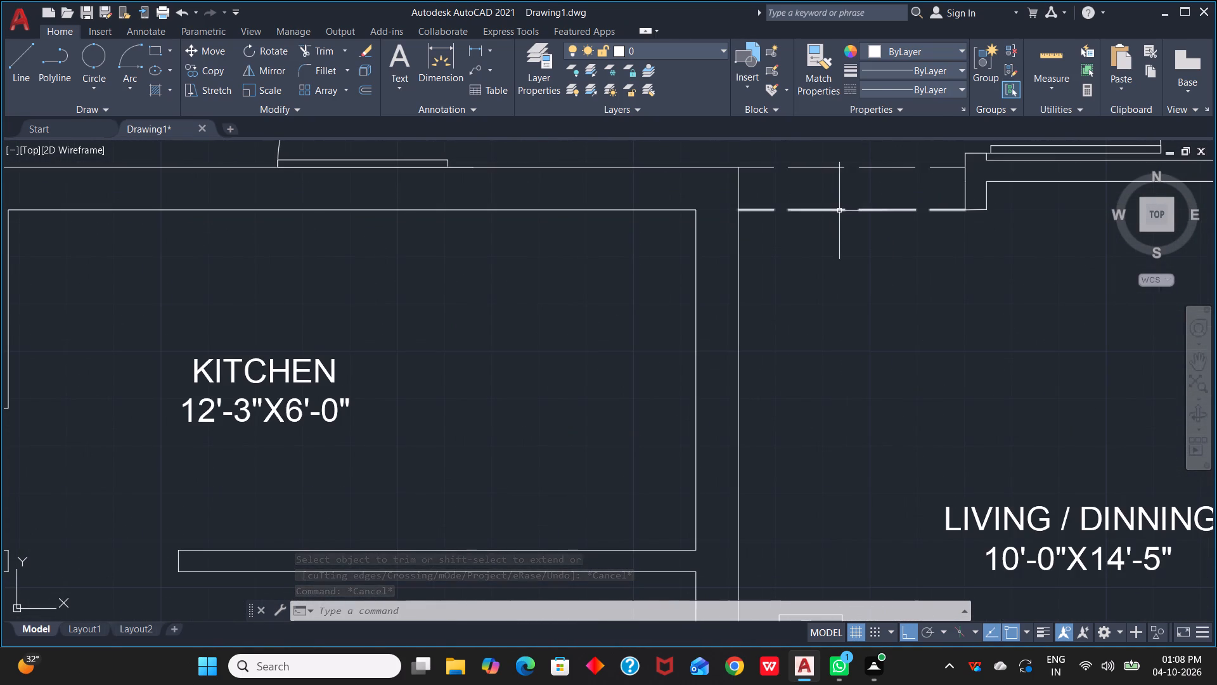
pyautogui.click(839, 210)
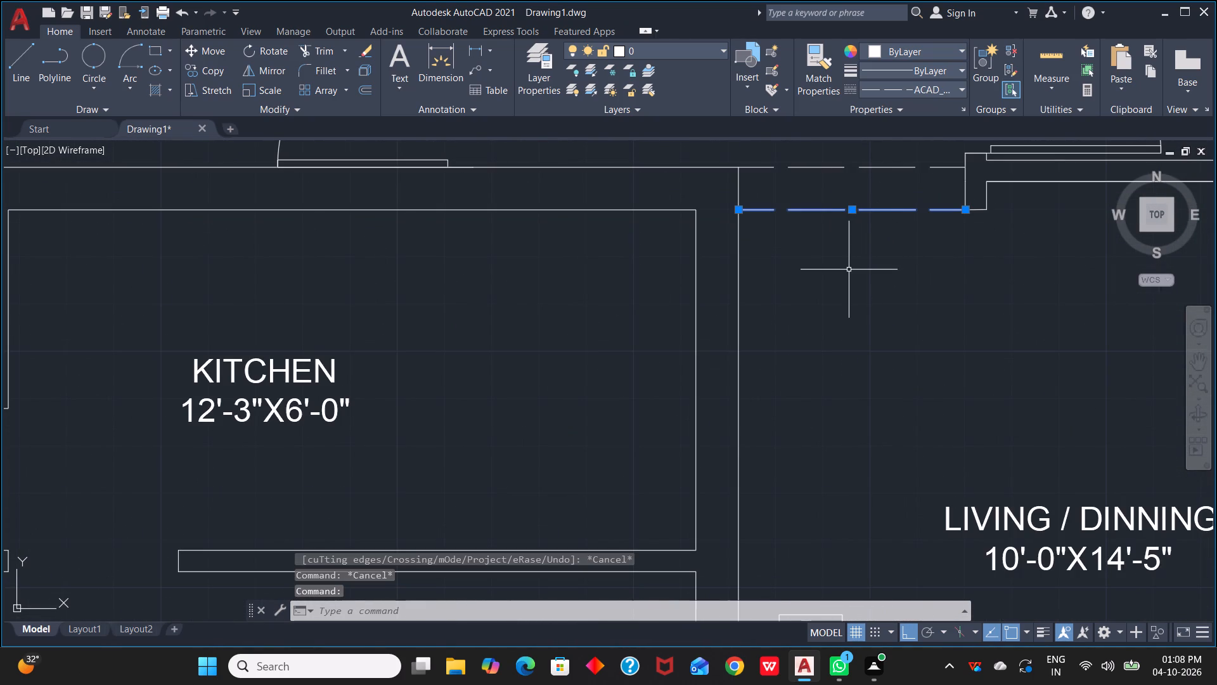
pyautogui.press('Delete')
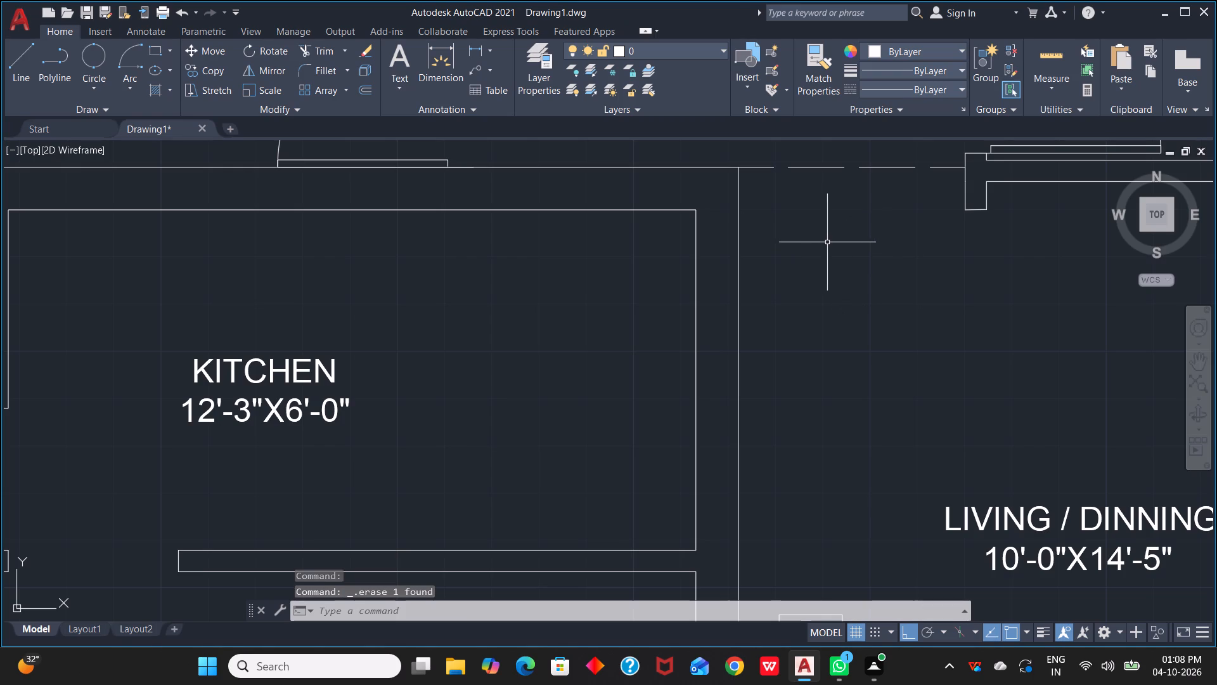
# Offset the remaining dashed passage line 4.5" downward.
pyautogui.press('o')
pyautogui.press('space')
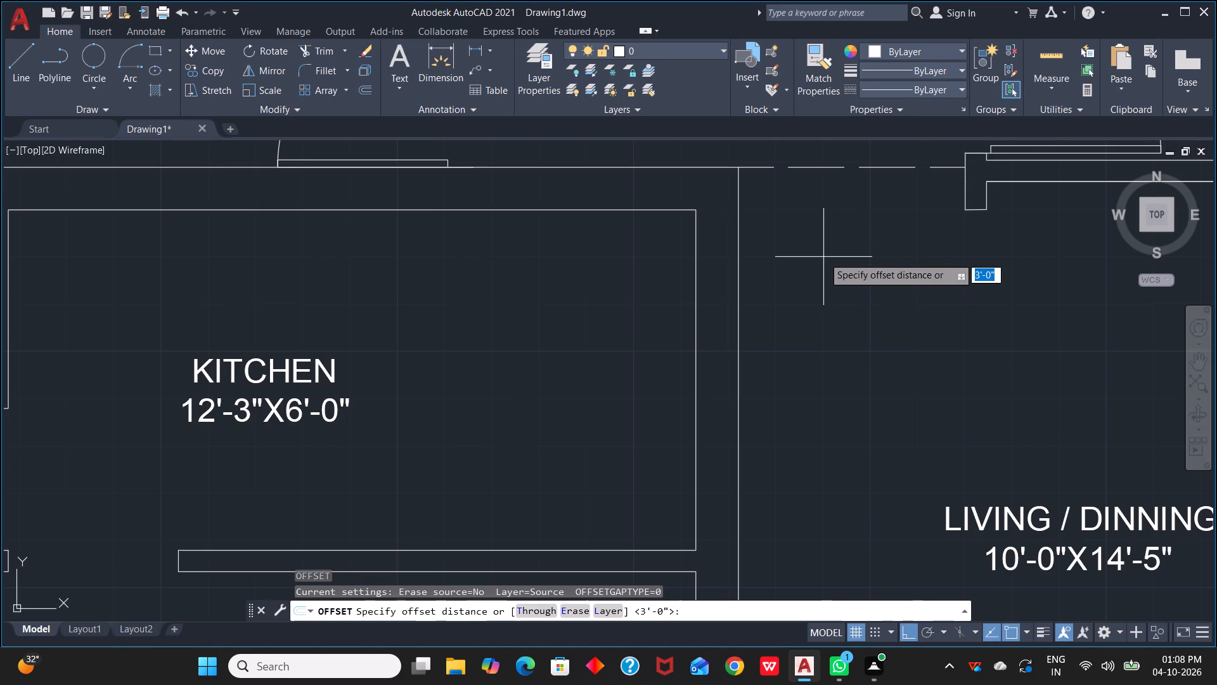
pyautogui.write('4.5')
pyautogui.write('"')
pyautogui.press('space')
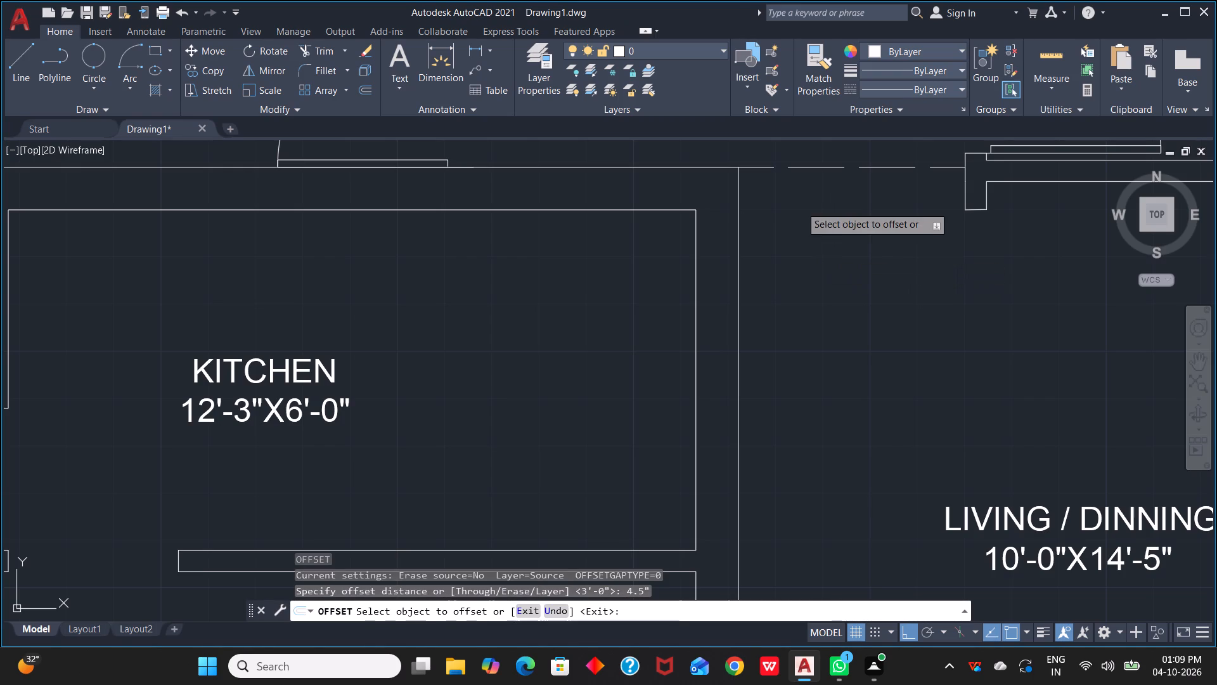
pyautogui.click(818, 167)
pyautogui.click(821, 203)
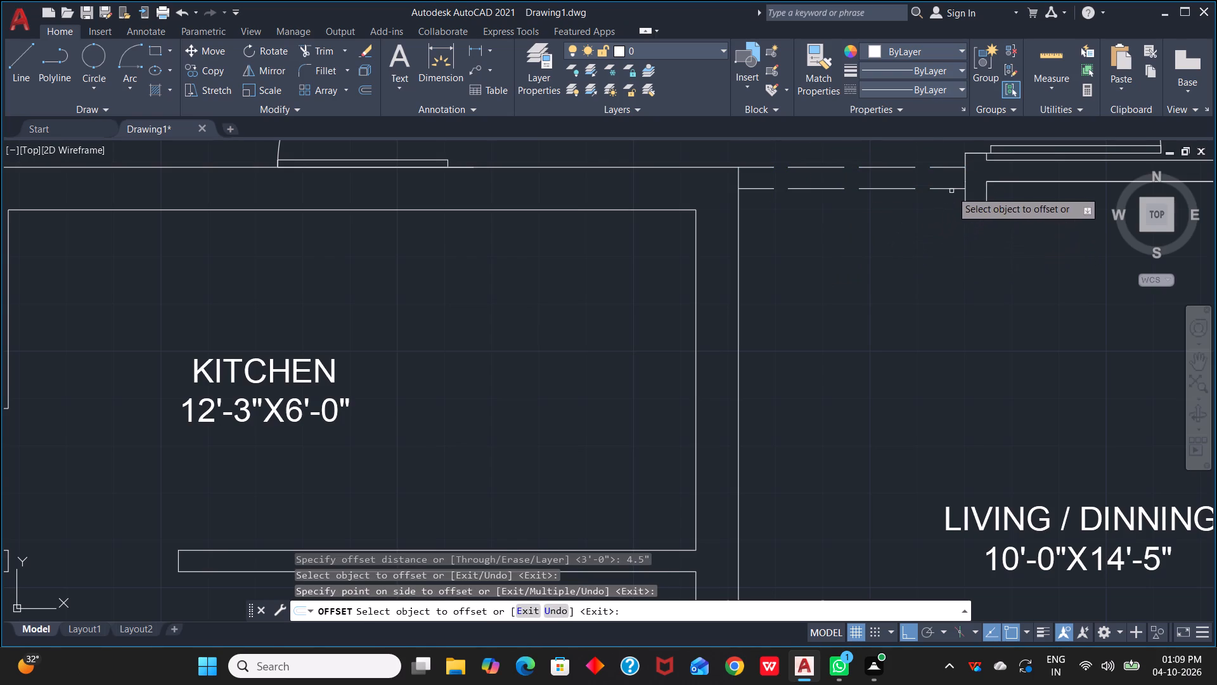
pyautogui.press('Escape')
pyautogui.press('Escape')
# Extend the offset dashed line to the far vertical side of the bedroom wall stub.
pyautogui.press('e')
pyautogui.write('X')
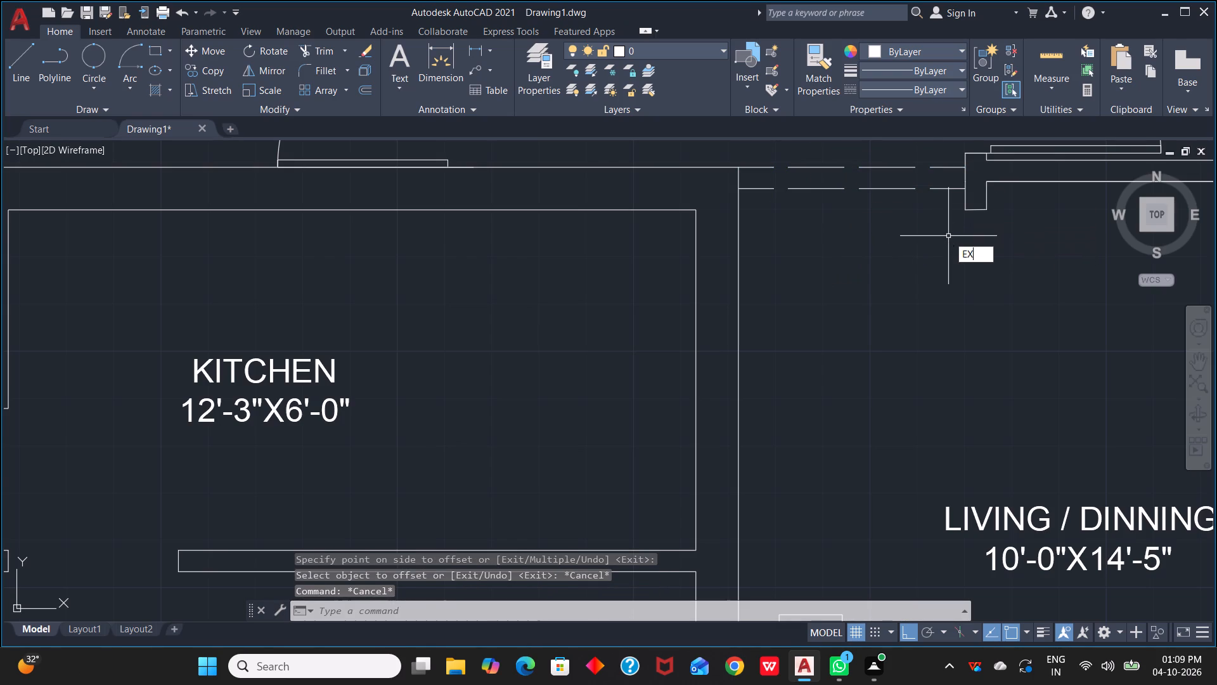
pyautogui.press('space')
pyautogui.click(945, 189)
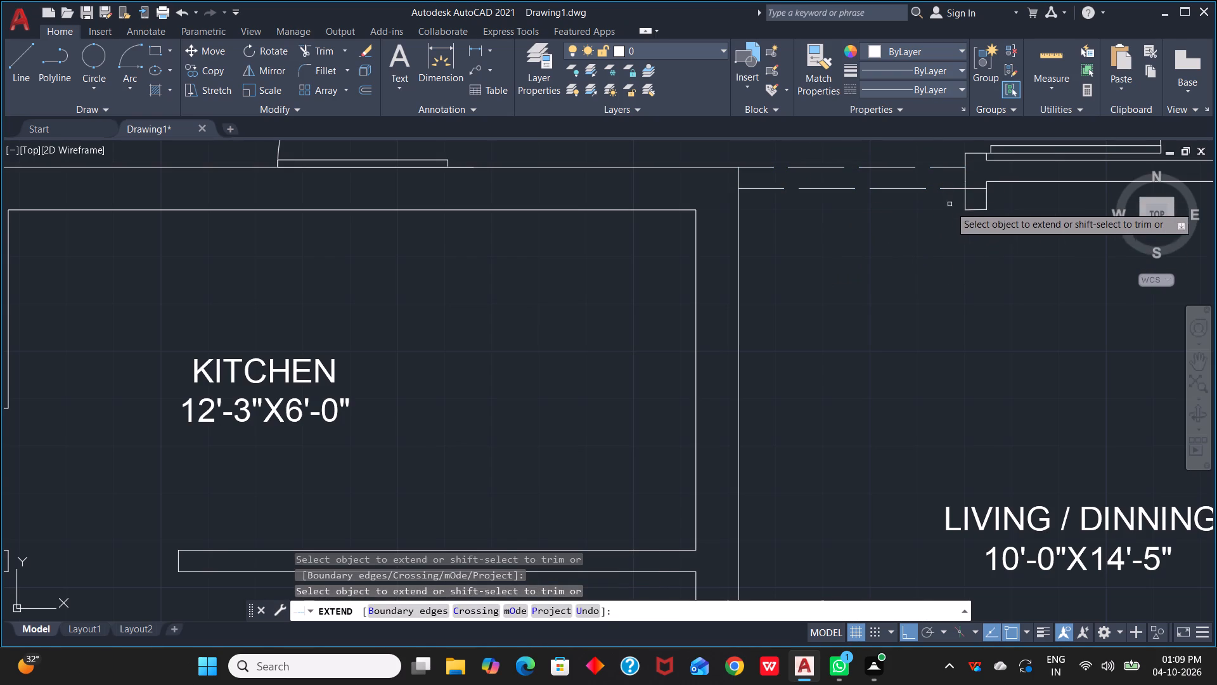
pyautogui.press('Escape')
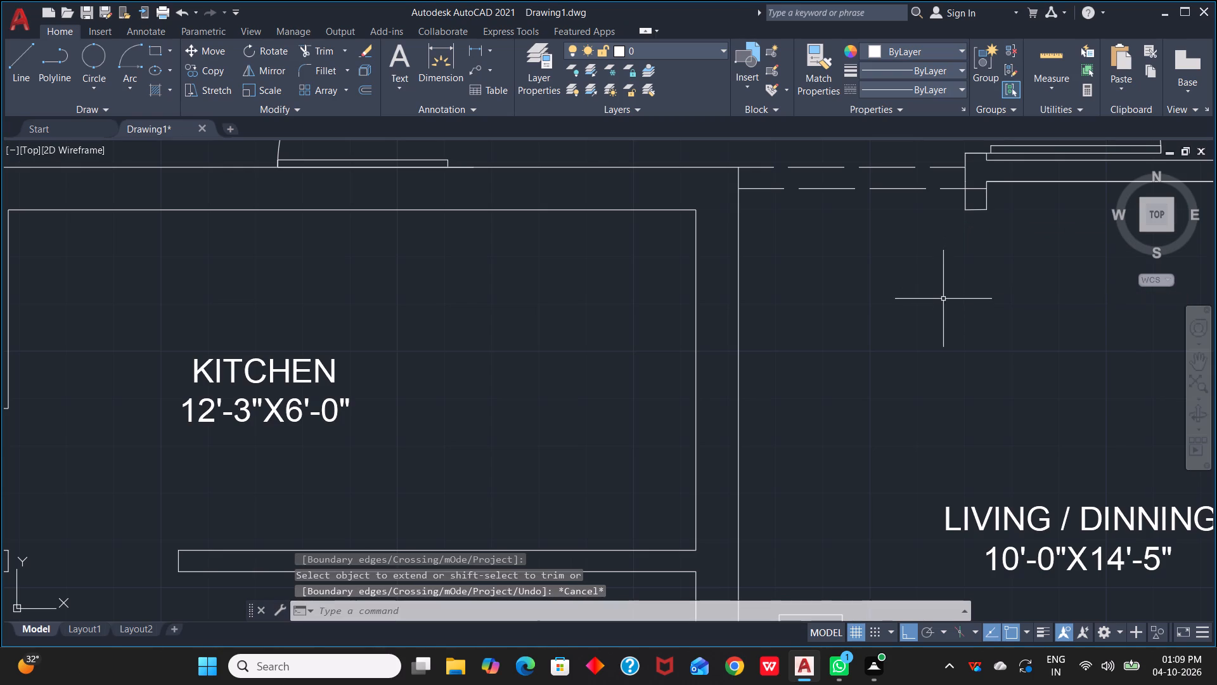
# Trim off the stub's two vertical lines and its bottom line below the extended dashed line.
pyautogui.press('t')
pyautogui.press('r')
pyautogui.press('space')
pyautogui.moveTo(943, 198); pyautogui.dragTo(999, 198)
pyautogui.click(979, 211)
pyautogui.scroll(-1, 979, 239)
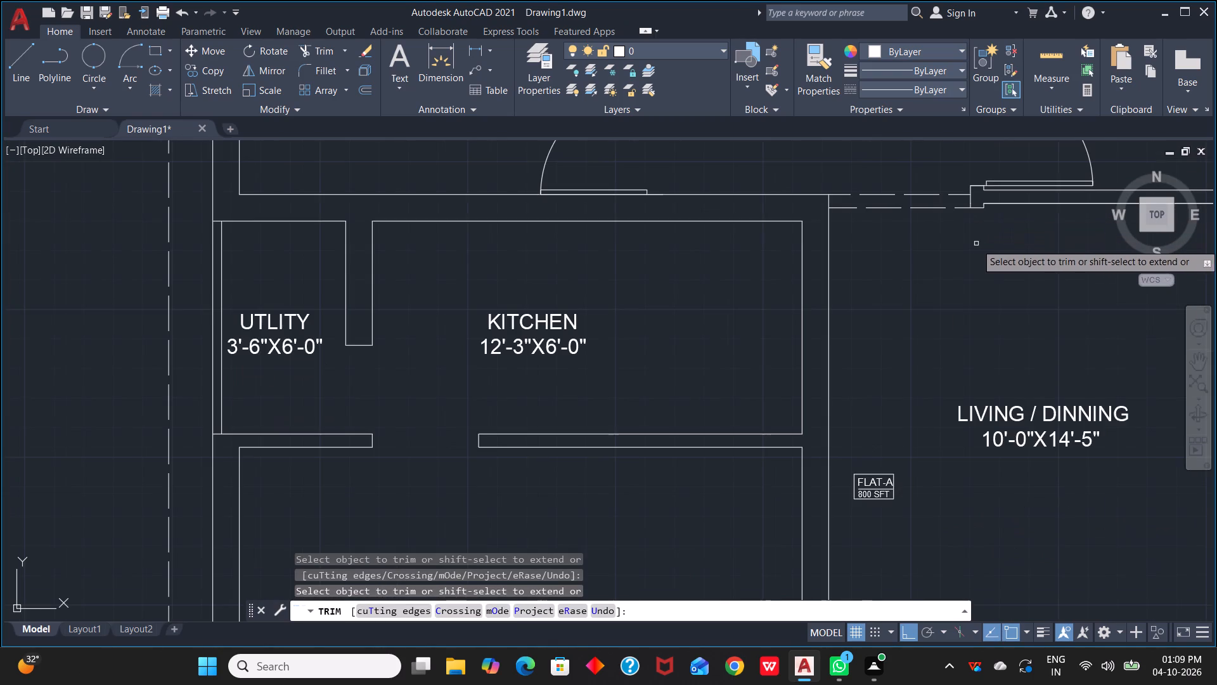
pyautogui.scroll(-2, 935, 253)
pyautogui.press('Escape')
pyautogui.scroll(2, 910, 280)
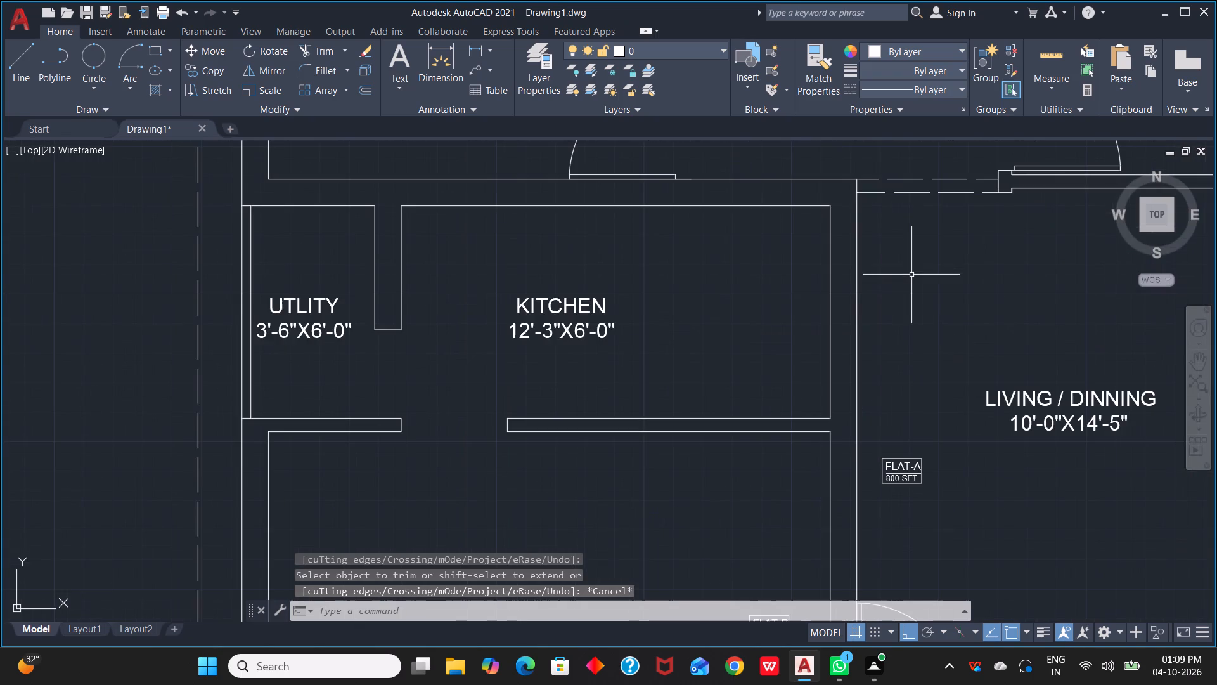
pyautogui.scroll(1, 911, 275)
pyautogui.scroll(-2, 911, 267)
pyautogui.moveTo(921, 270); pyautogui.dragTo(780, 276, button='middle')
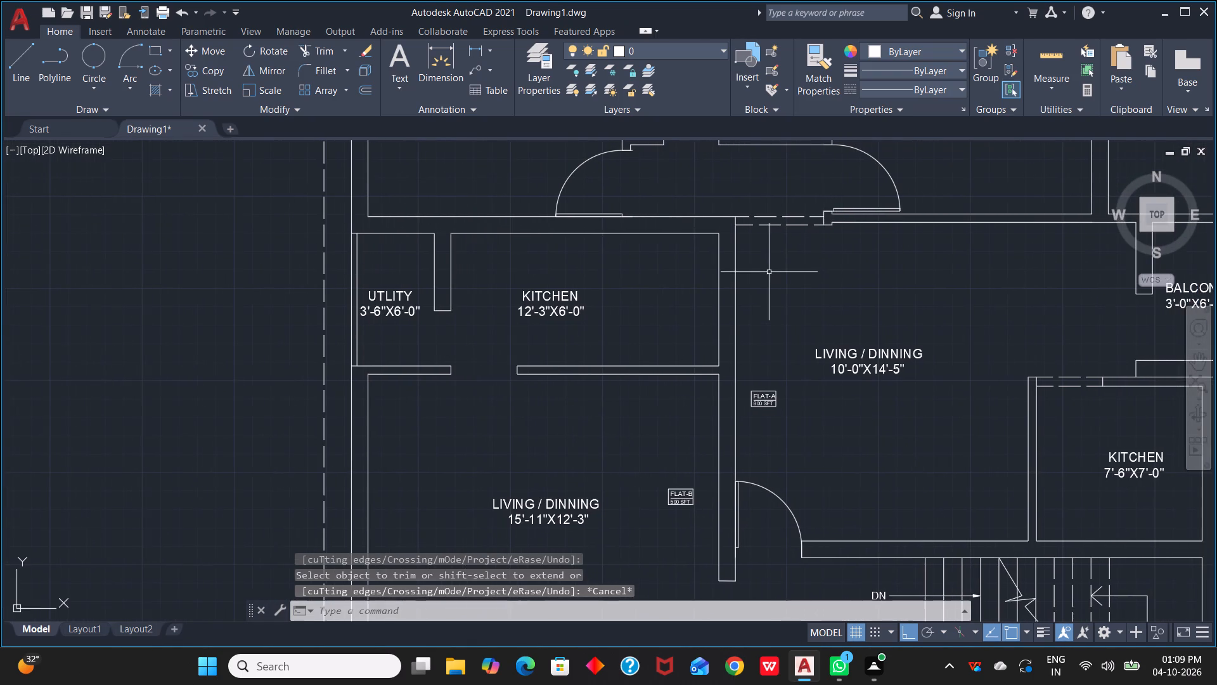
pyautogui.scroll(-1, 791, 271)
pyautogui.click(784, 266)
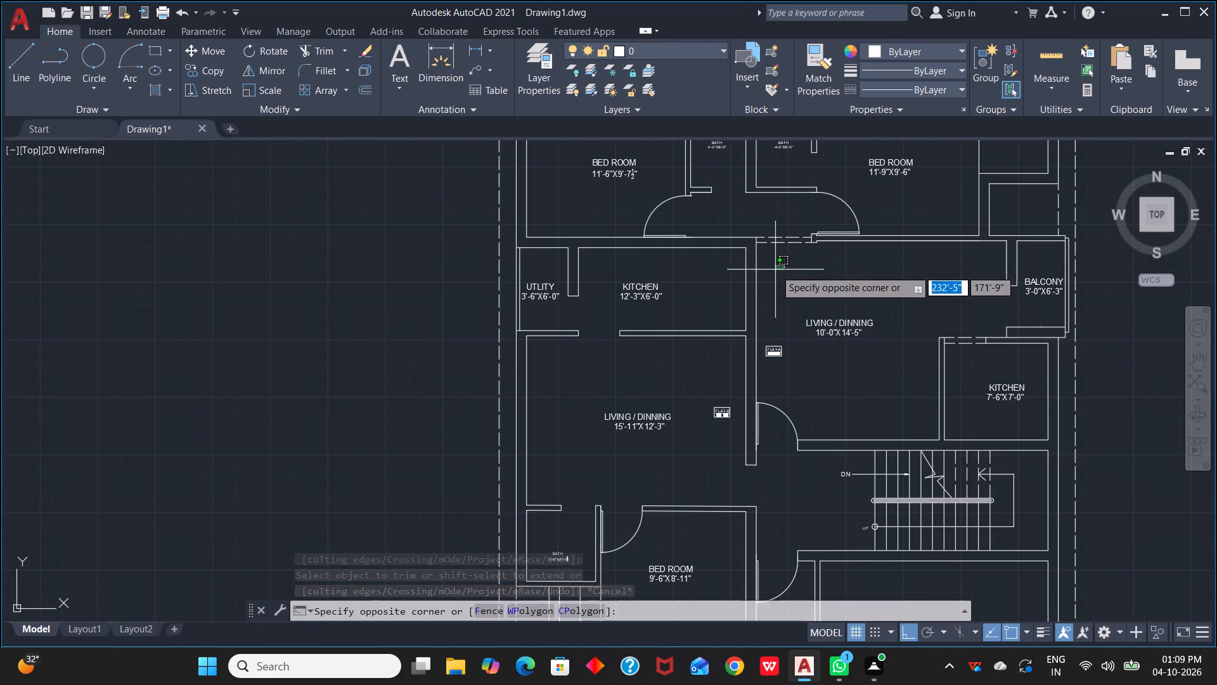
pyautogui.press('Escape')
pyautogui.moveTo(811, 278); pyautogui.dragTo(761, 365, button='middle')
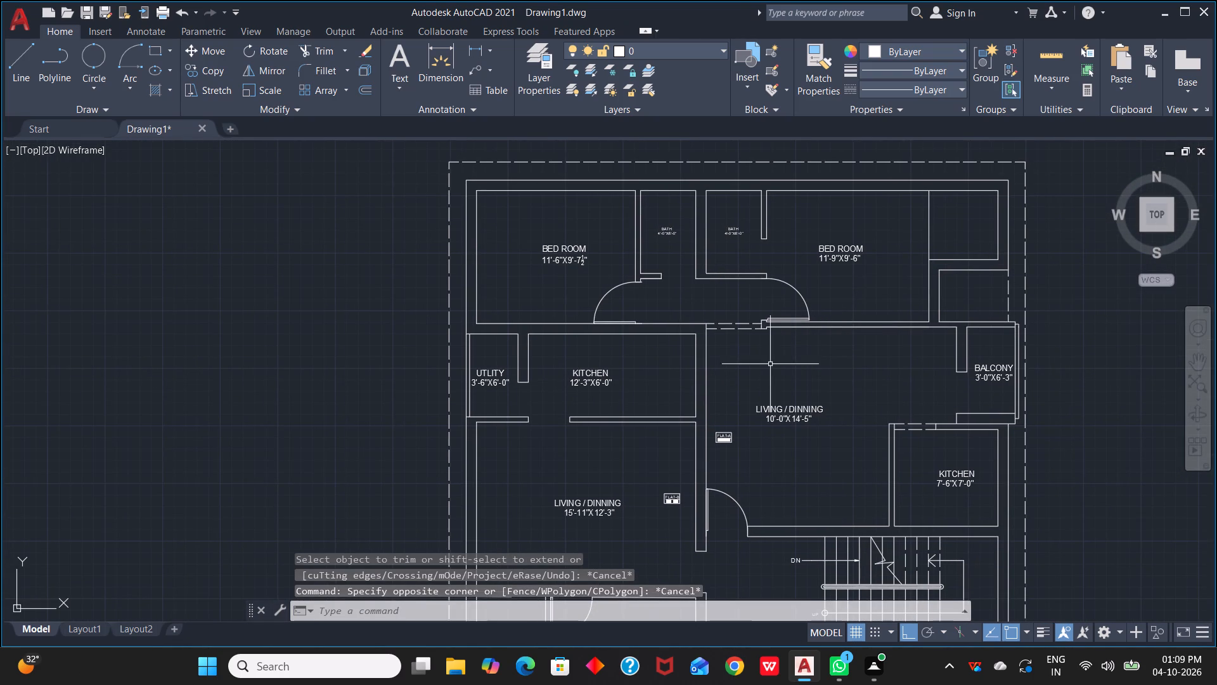
# Scale the spare door block outside the plan by reference from its lower hinge corner, using its full width as reference, to 2.5'.
pyautogui.moveTo(828, 390); pyautogui.dragTo(479, 371, button='middle')
pyautogui.scroll(-1, 828, 390)
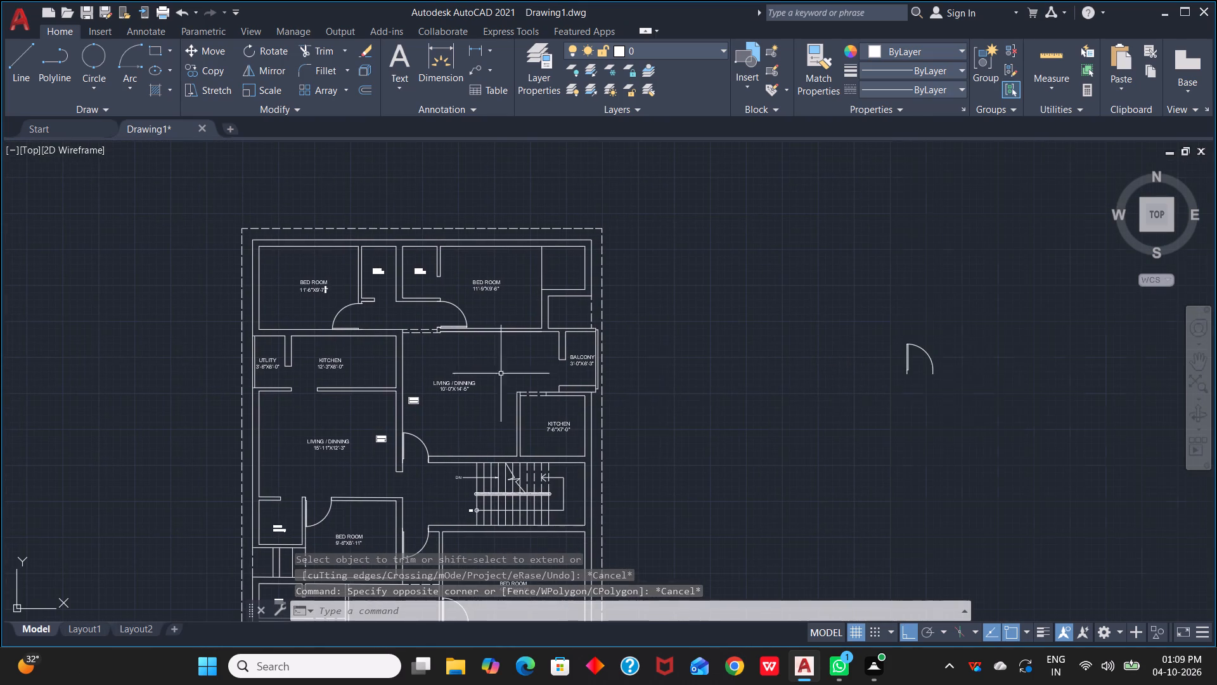
pyautogui.moveTo(902, 301); pyautogui.dragTo(919, 337)
pyautogui.click(965, 415)
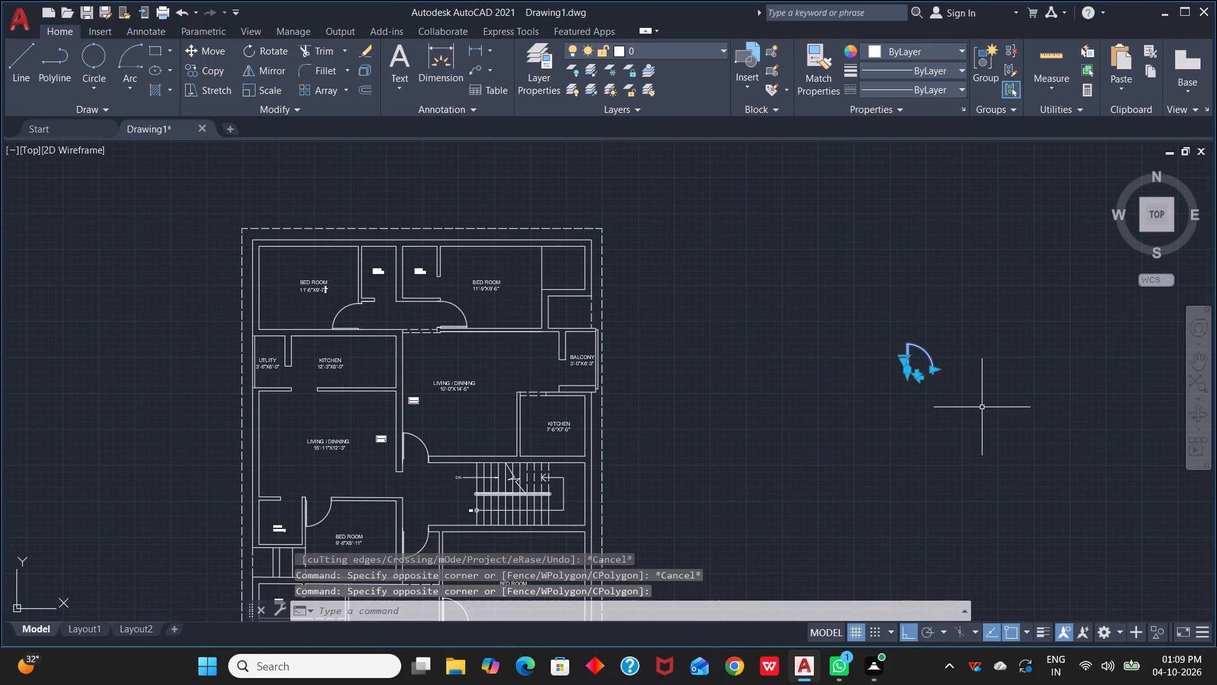
pyautogui.write('SC')
pyautogui.press('space')
pyautogui.scroll(5, 860, 366)
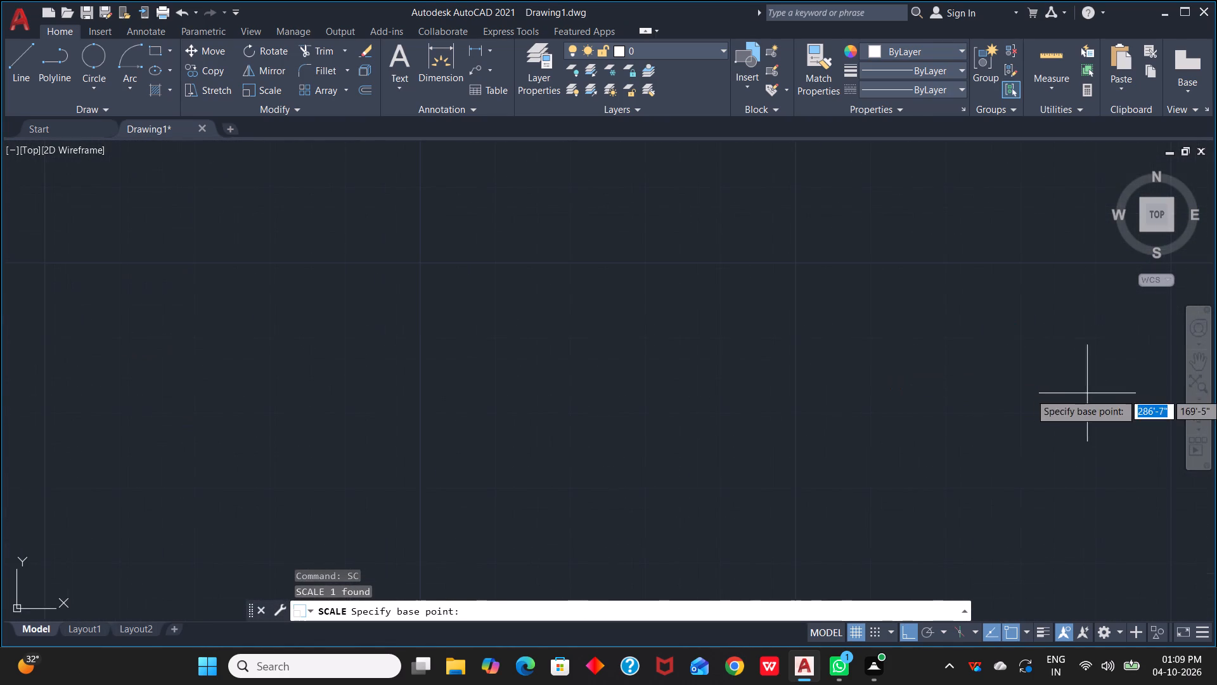
pyautogui.moveTo(1089, 395); pyautogui.dragTo(646, 398, button='middle')
pyautogui.click(906, 442)
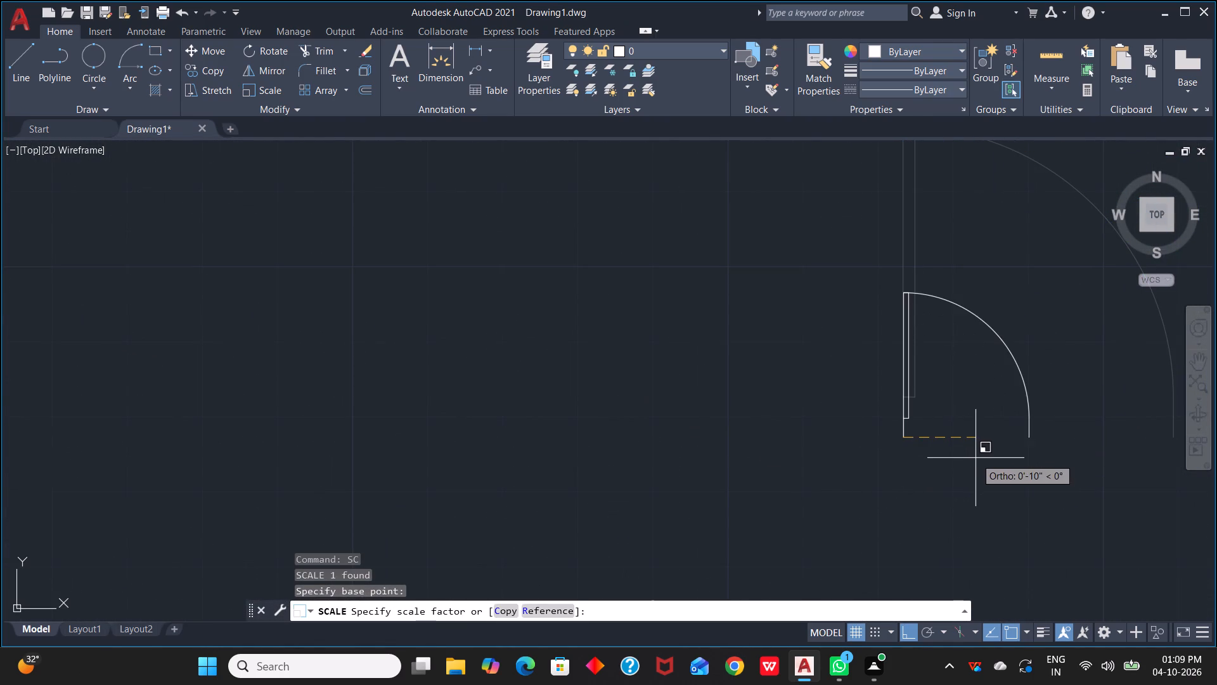
pyautogui.write('R')
pyautogui.press('space')
pyautogui.moveTo(903, 440); pyautogui.dragTo(925, 440)
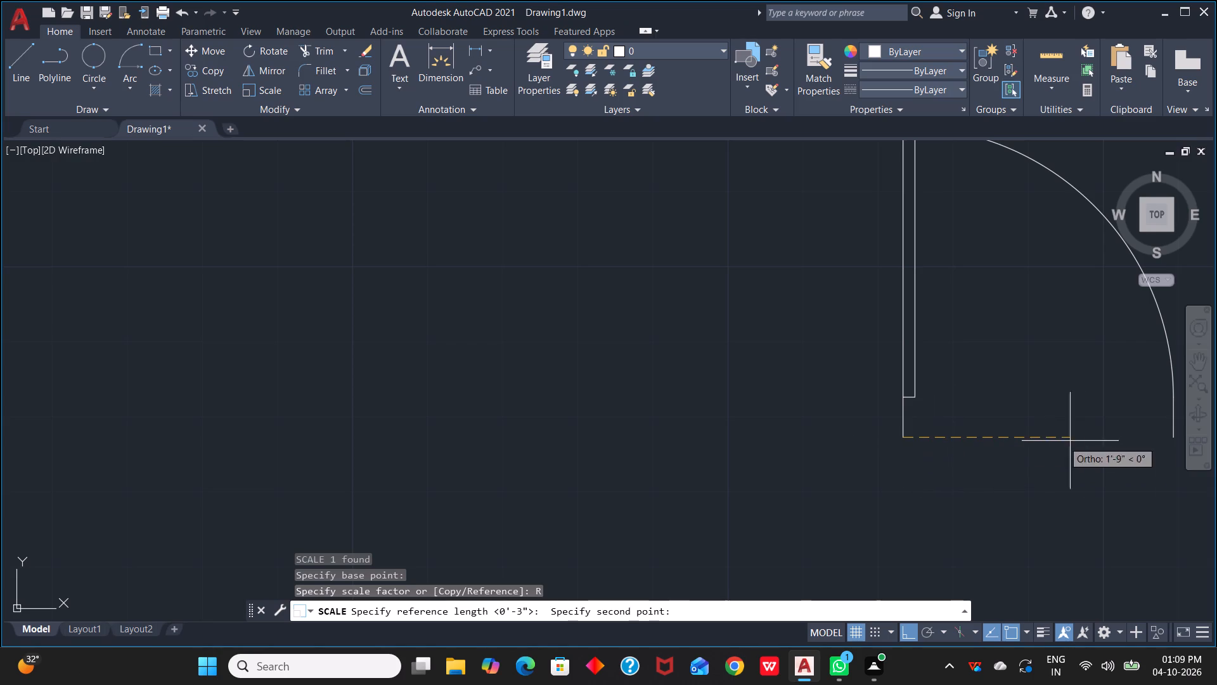
pyautogui.click(1169, 436)
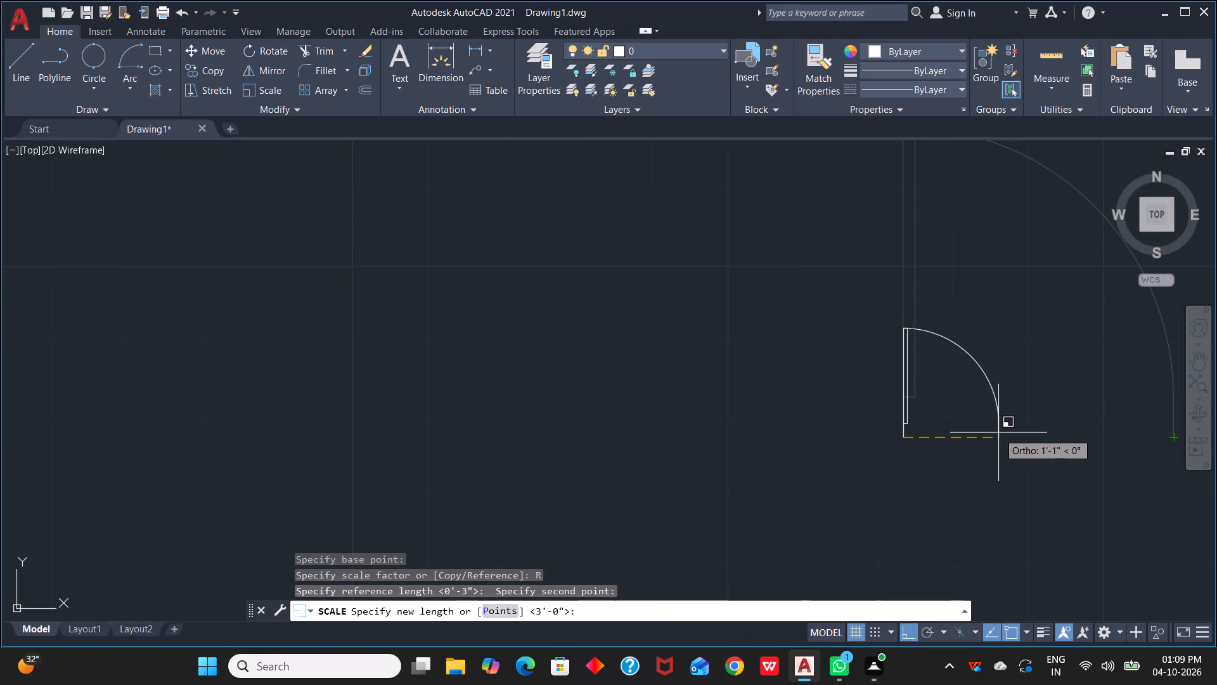
pyautogui.moveTo(1032, 435); pyautogui.dragTo(783, 412, button='middle')
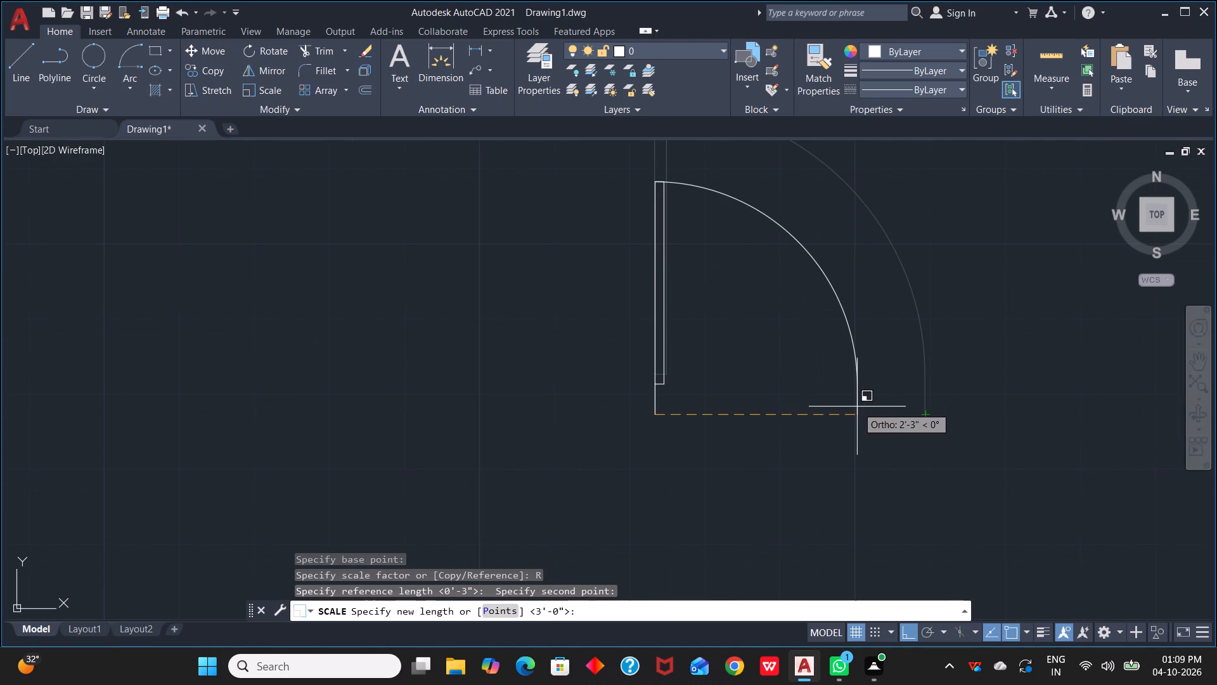
pyautogui.write('2.5')
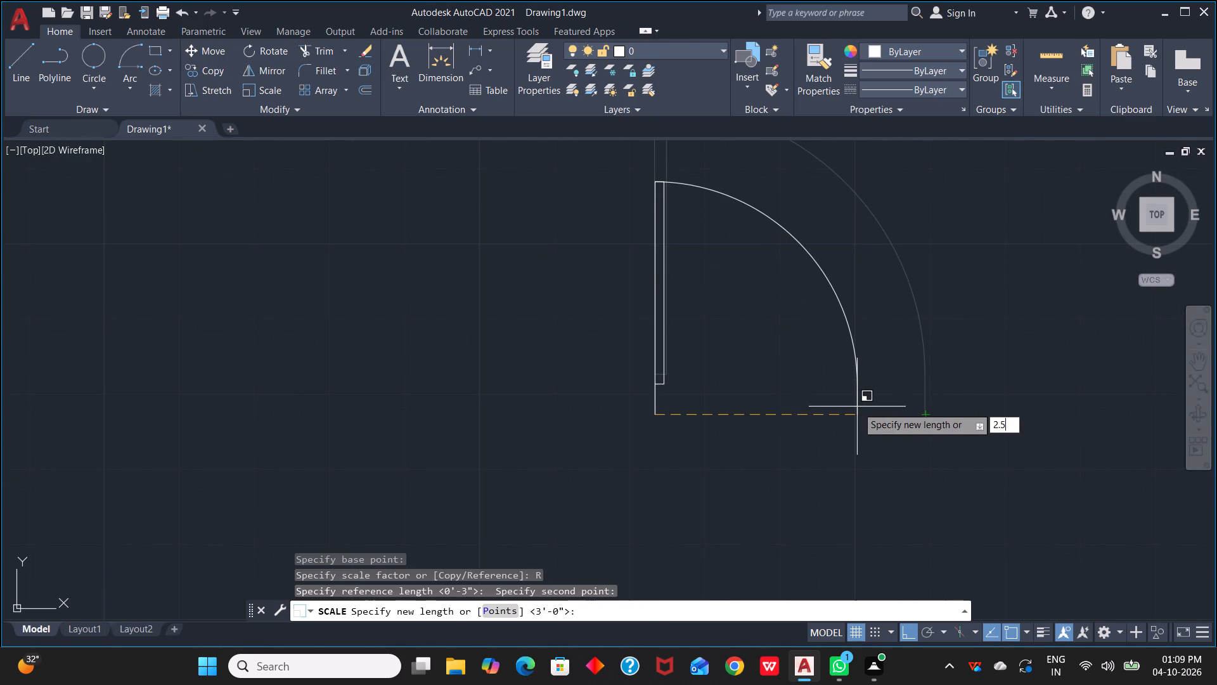
pyautogui.press("'")
pyautogui.press('space')
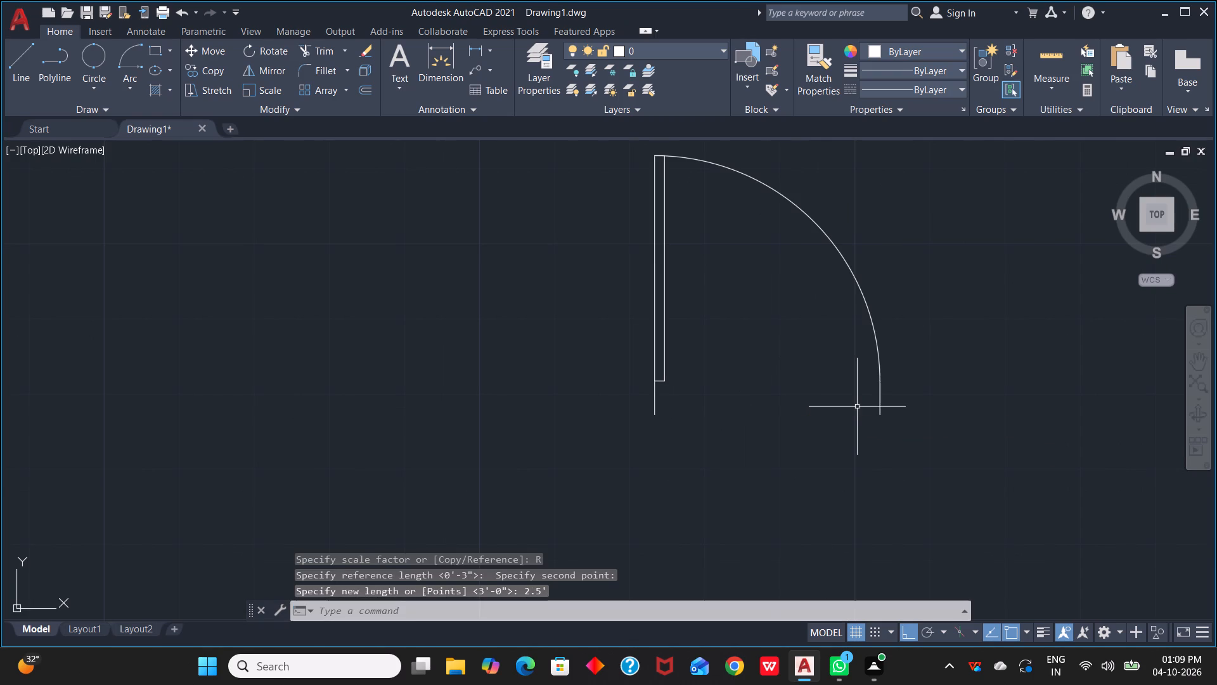
# With Ortho off, copy the 2.5' door by its lower hinge corner to the short wall end at the bath beside the 11'-6" bedroom.
pyautogui.click(654, 399)
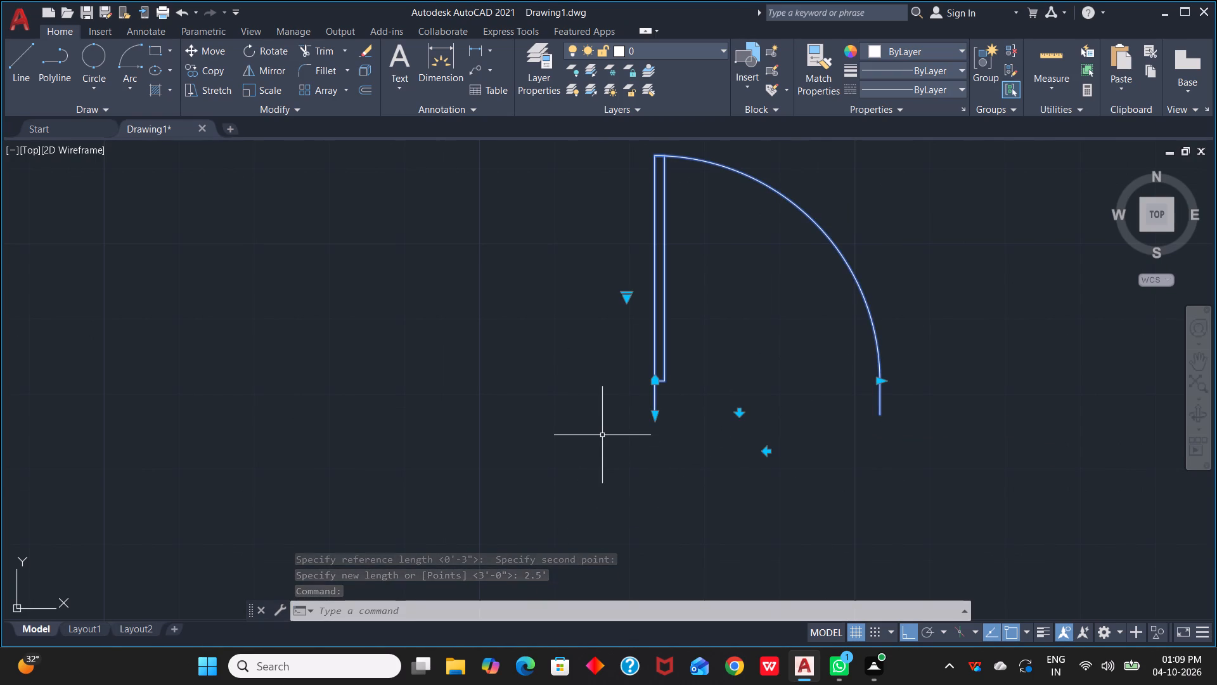
pyautogui.press('c')
pyautogui.write('O')
pyautogui.press('space')
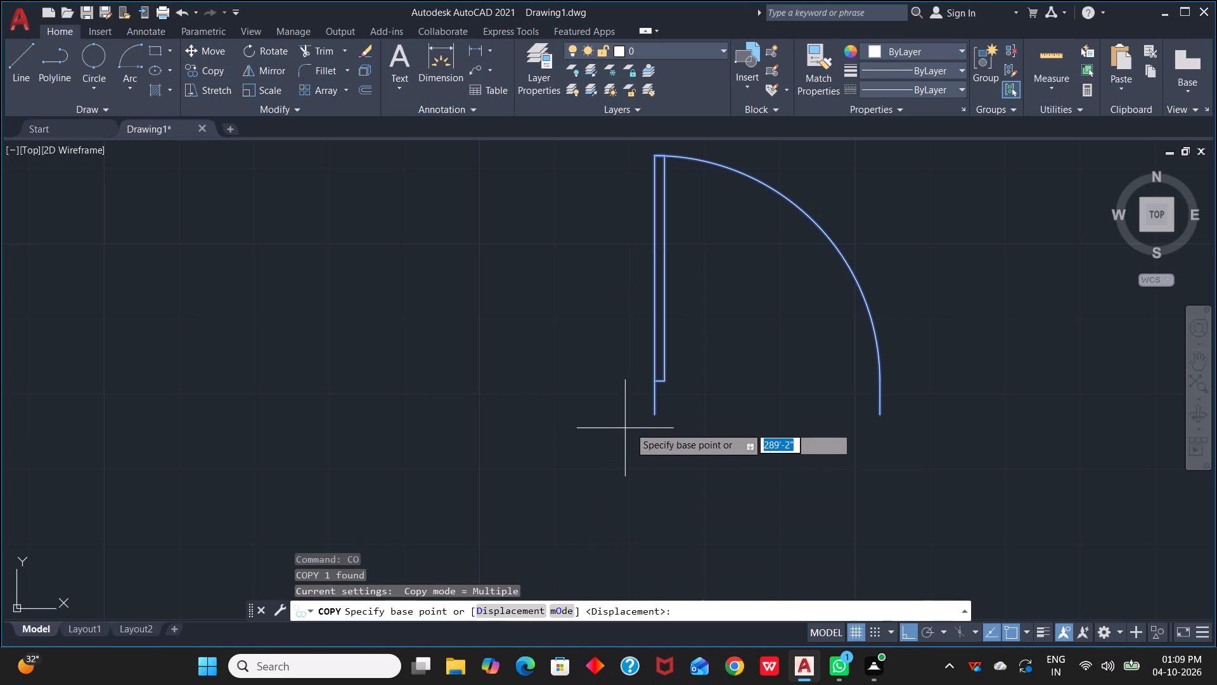
pyautogui.click(648, 416)
pyautogui.scroll(-3, 473, 429)
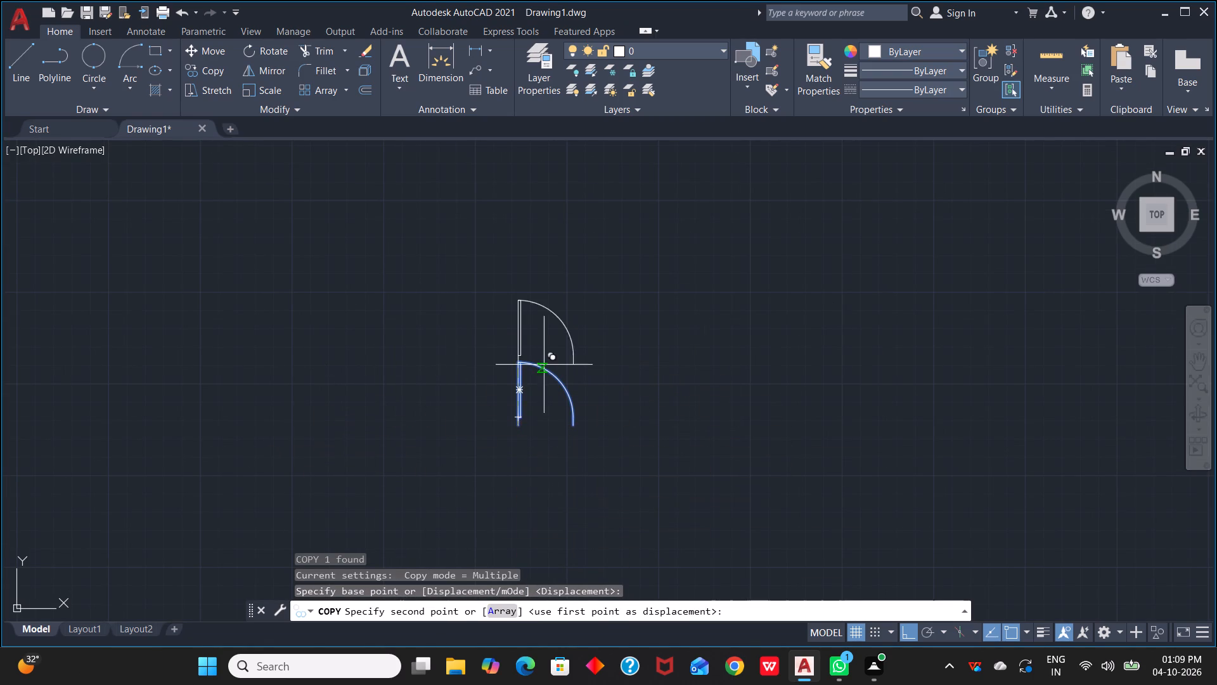
pyautogui.press('F8')
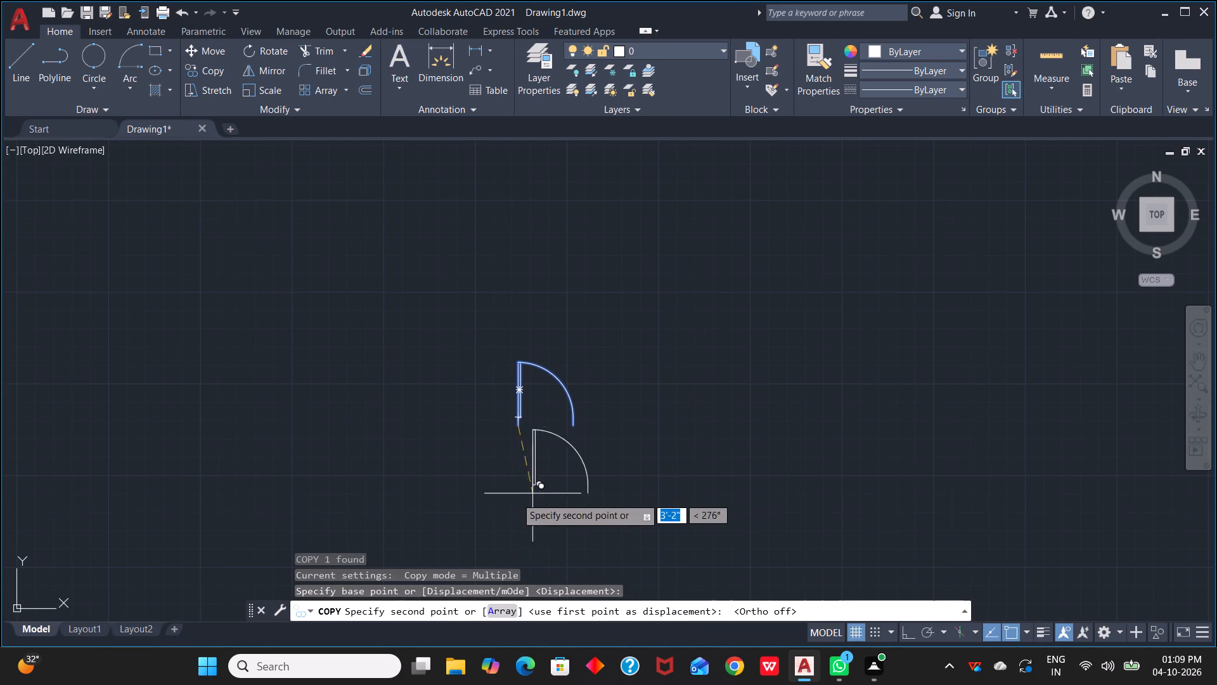
pyautogui.scroll(-1, 191, 431)
pyautogui.moveTo(193, 433); pyautogui.dragTo(1076, 441, button='middle')
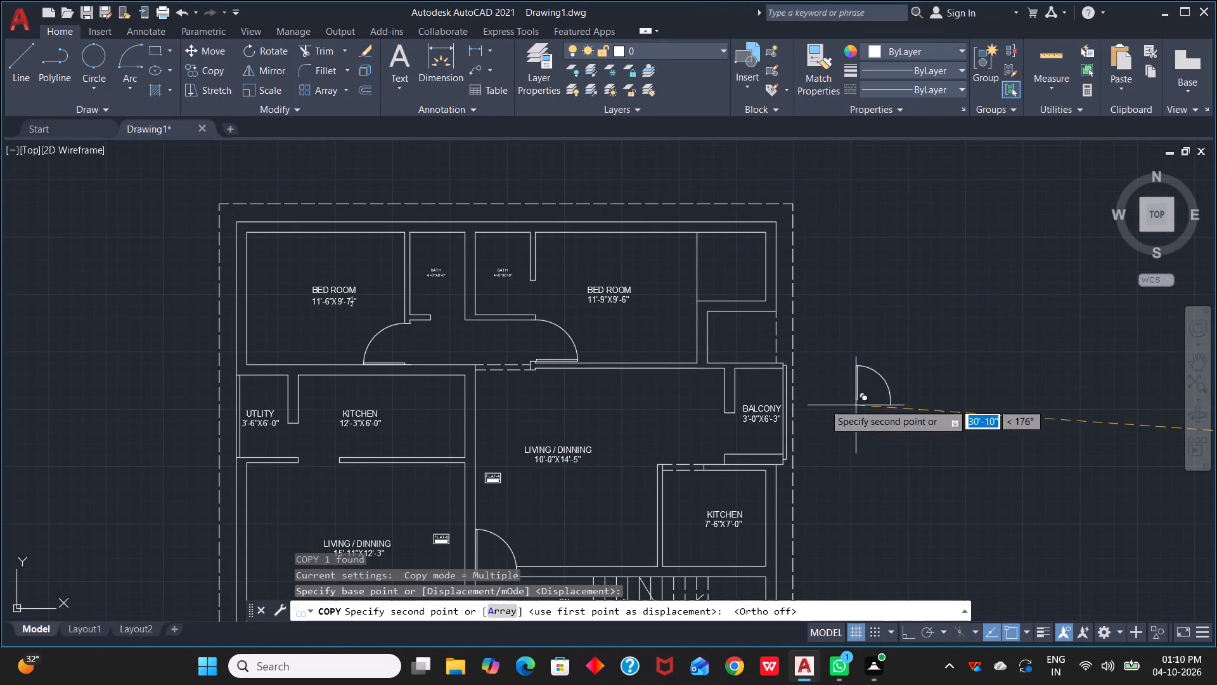
pyautogui.scroll(3, 472, 320)
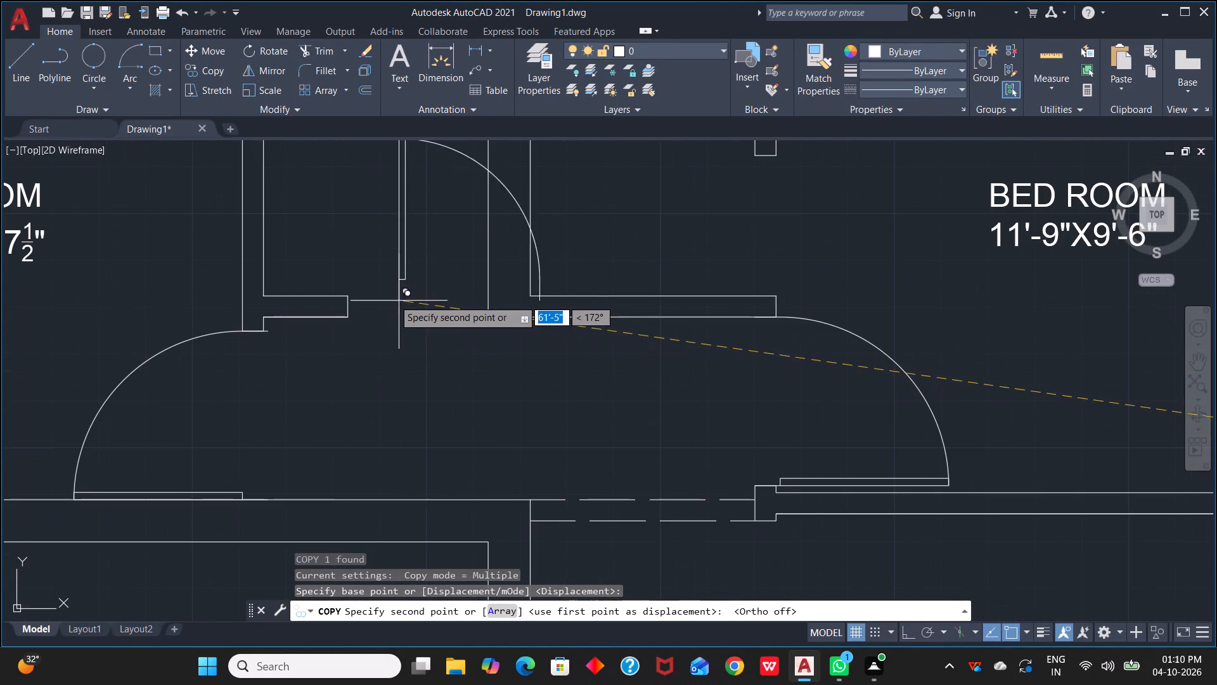
pyautogui.click(347, 317)
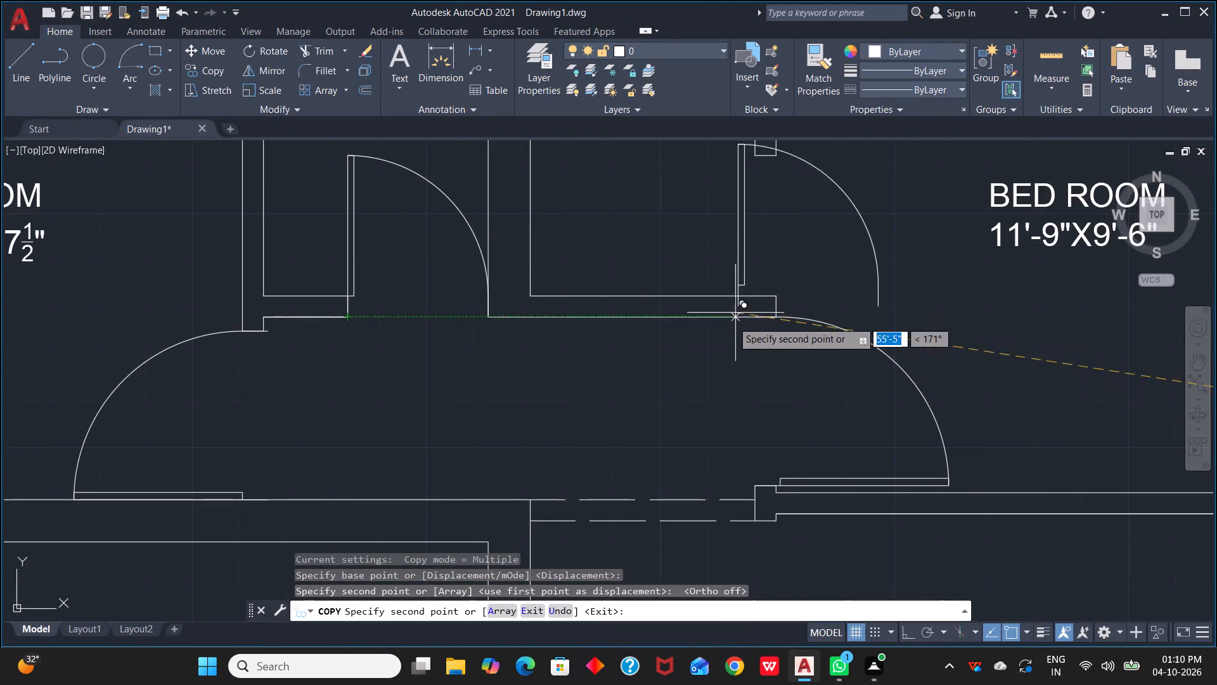
# Place another copy of the 2.5' door at the short wall end above the 5'-0"X5'-1½" bath.
pyautogui.scroll(-4, 342, 393)
pyautogui.moveTo(402, 458); pyautogui.dragTo(835, 172, button='middle')
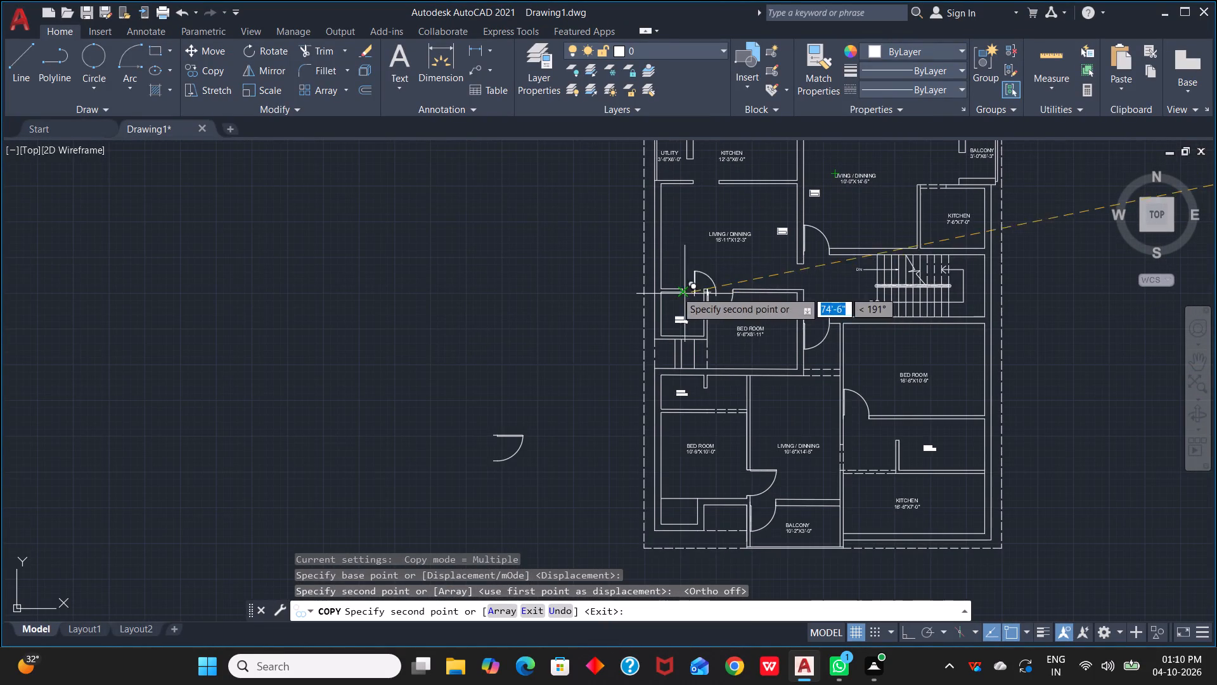
pyautogui.scroll(4, 685, 299)
pyautogui.click(672, 252)
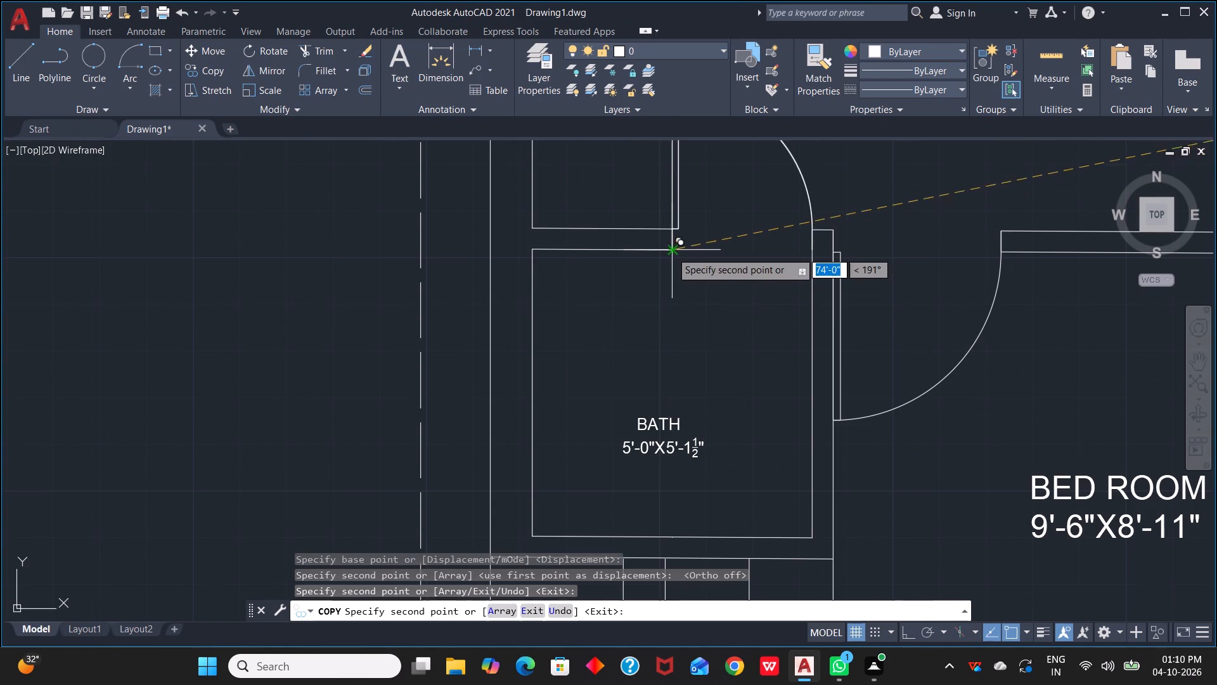
# Place a spare copy of the 2.5' door in the empty area outside the plan, beside the 11'-9"X9'-6" bedroom.
pyautogui.scroll(-3, 723, 357)
pyautogui.moveTo(854, 405); pyautogui.dragTo(846, 147, button='middle')
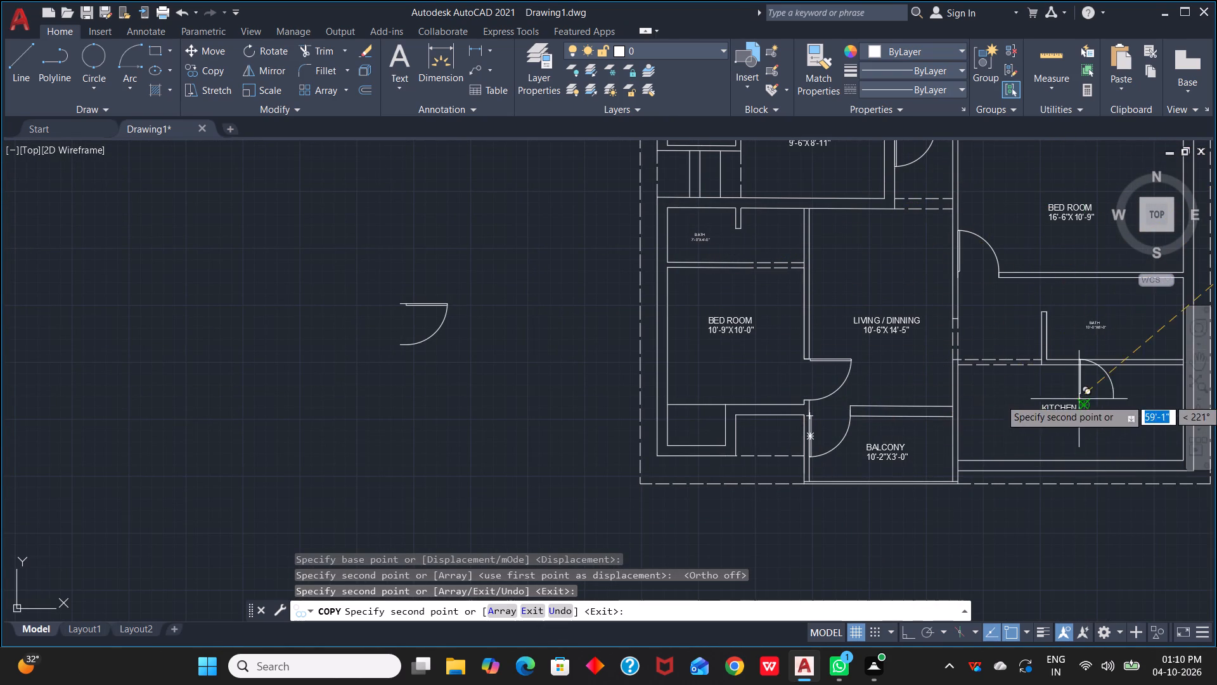
pyautogui.moveTo(1073, 400); pyautogui.dragTo(819, 431, button='middle')
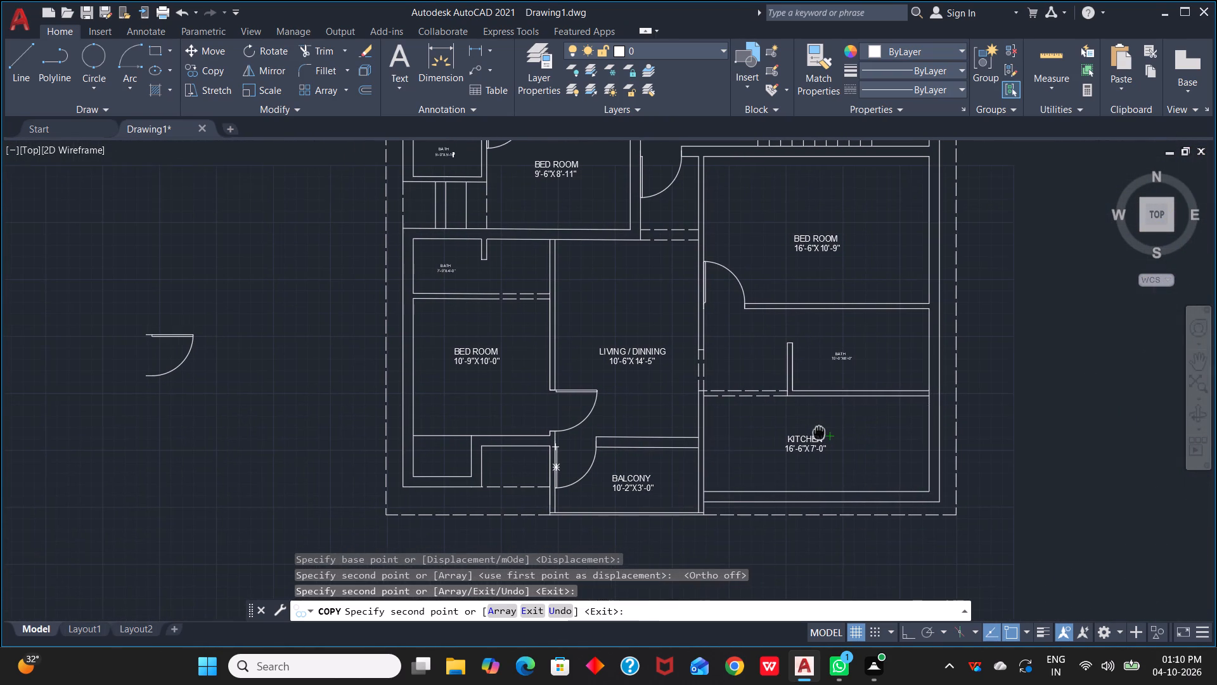
pyautogui.moveTo(819, 431); pyautogui.dragTo(820, 429, button='middle')
pyautogui.moveTo(578, 290); pyautogui.dragTo(616, 481, button='middle')
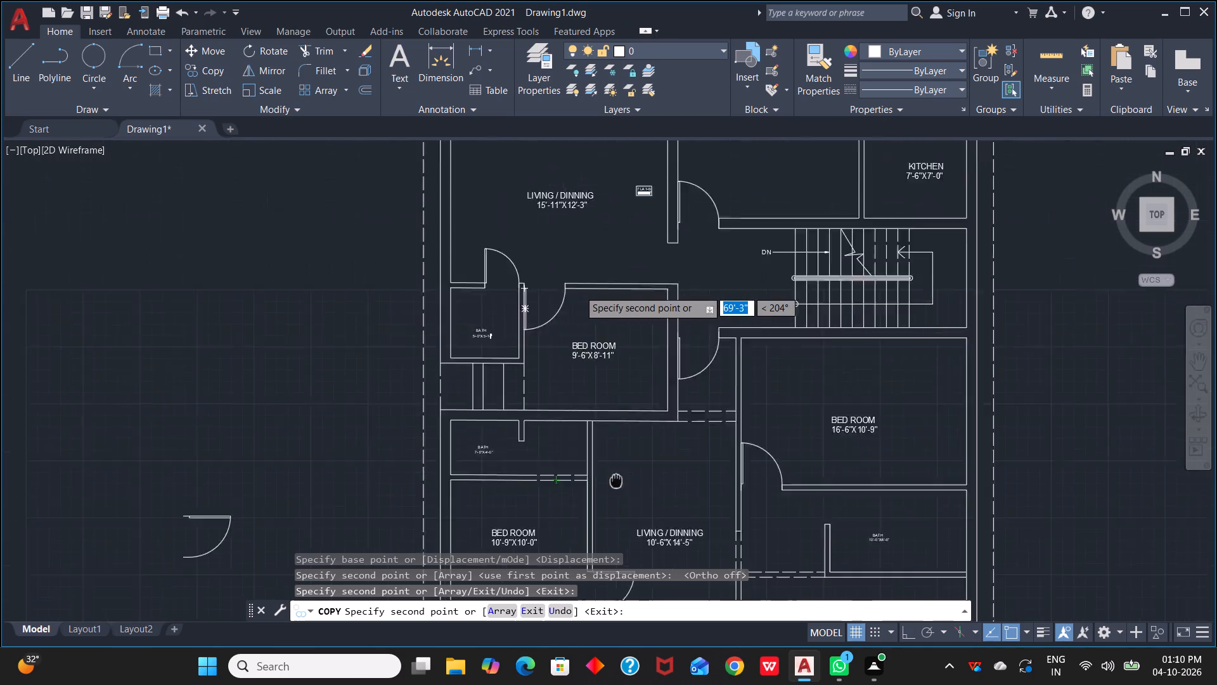
pyautogui.moveTo(616, 481); pyautogui.dragTo(605, 603, button='middle')
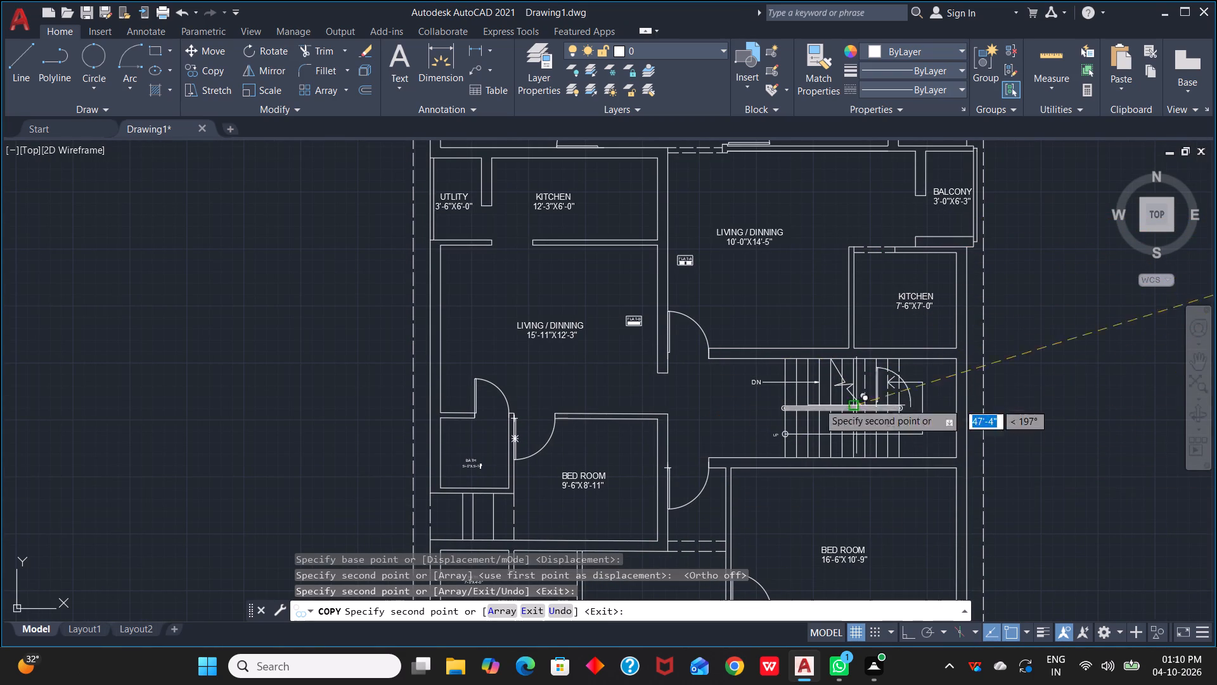
pyautogui.scroll(-1, 717, 342)
pyautogui.scroll(1, 585, 289)
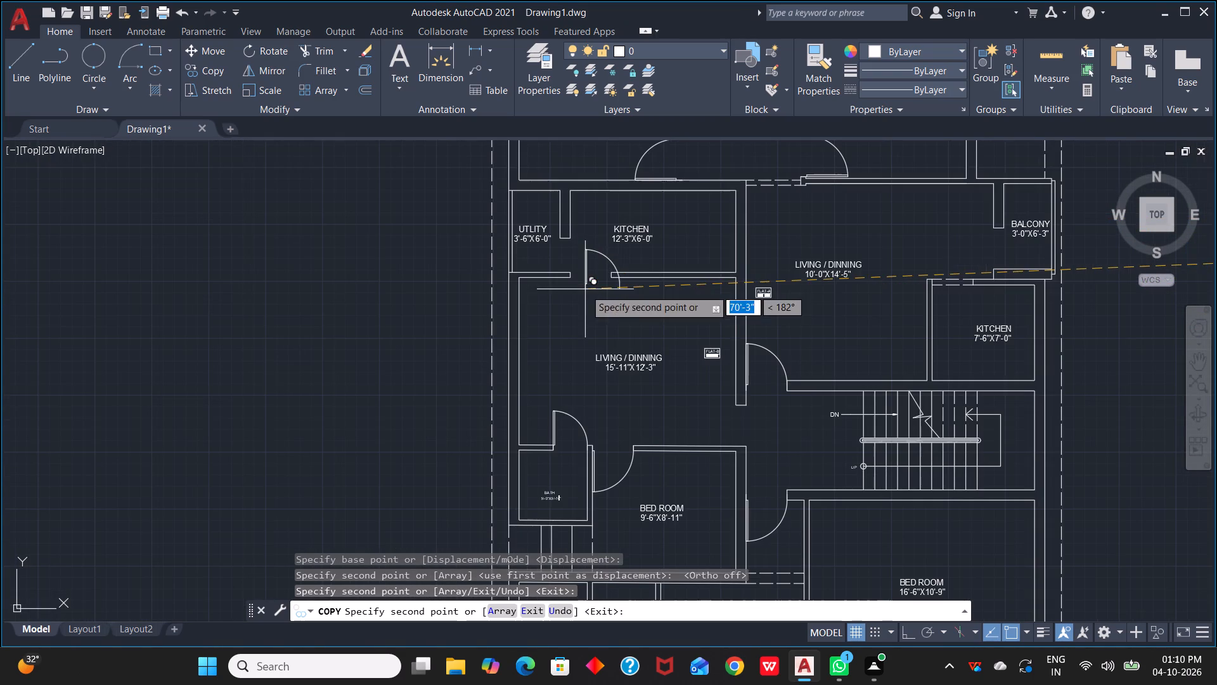
pyautogui.scroll(-1, 795, 252)
pyautogui.moveTo(795, 252); pyautogui.dragTo(745, 460, button='middle')
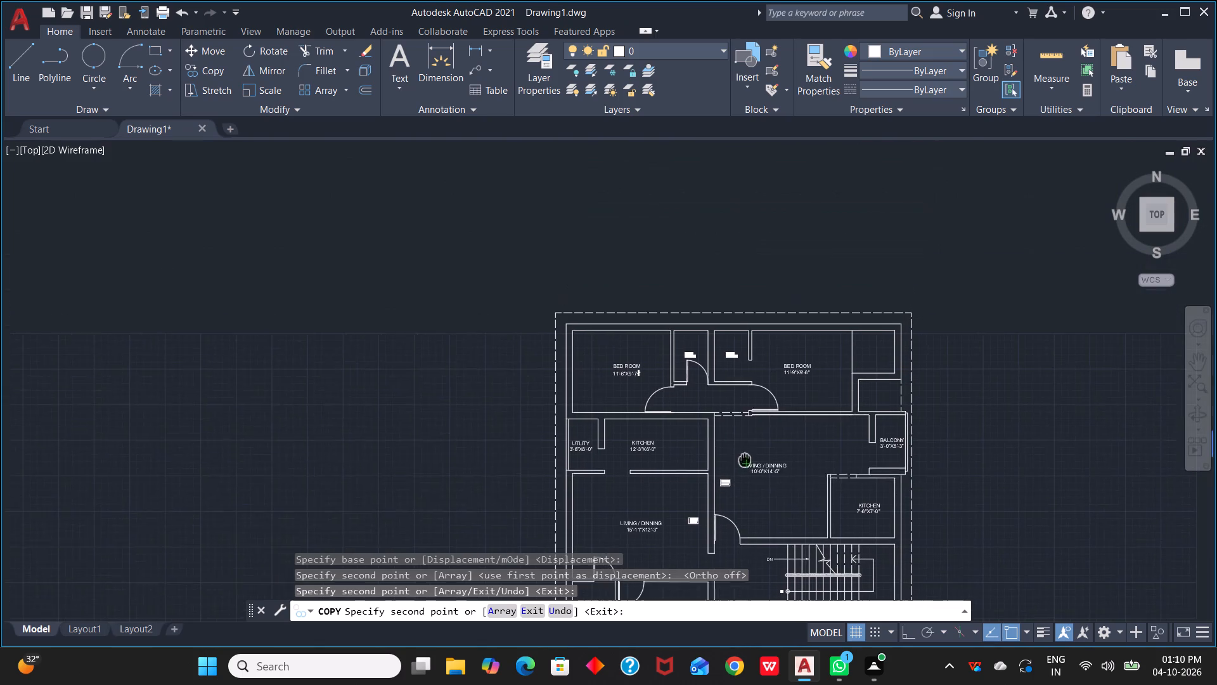
pyautogui.moveTo(745, 460); pyautogui.dragTo(745, 461, button='middle')
pyautogui.click(1009, 392)
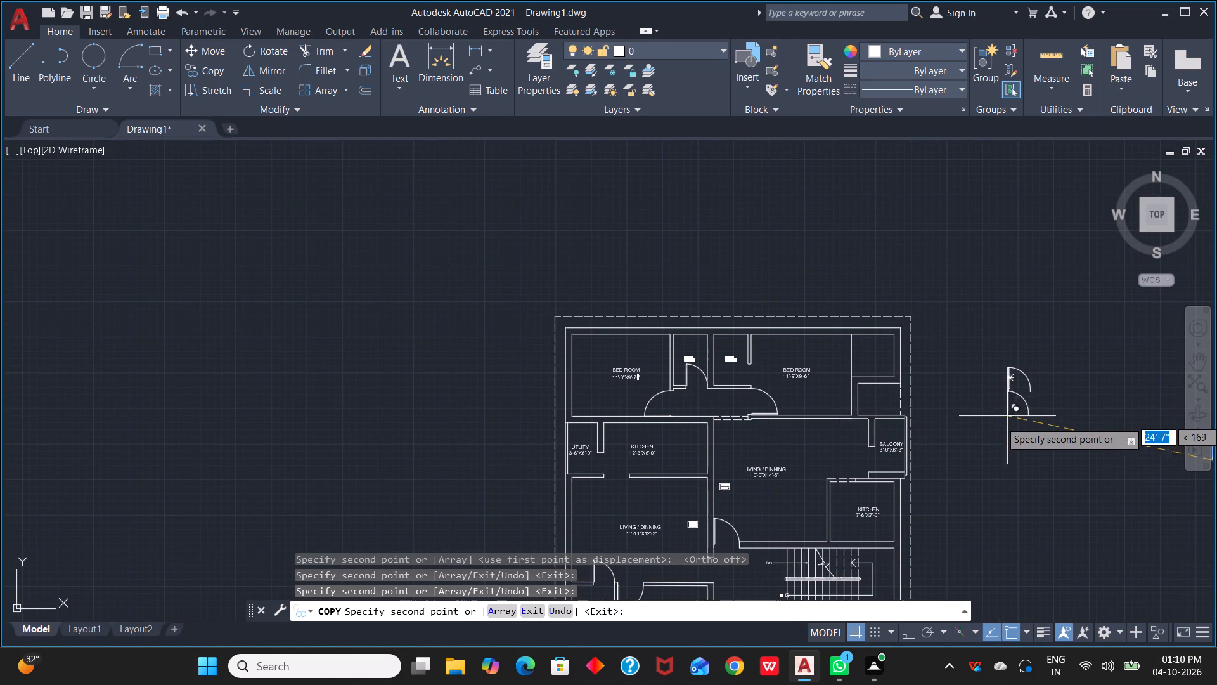
pyautogui.press('Escape')
# With Ortho on, rotate the new spare door 270° about its lower hinge corner so it swings downward.
pyautogui.scroll(3, 1014, 439)
pyautogui.moveTo(935, 246); pyautogui.dragTo(936, 256, button='middle')
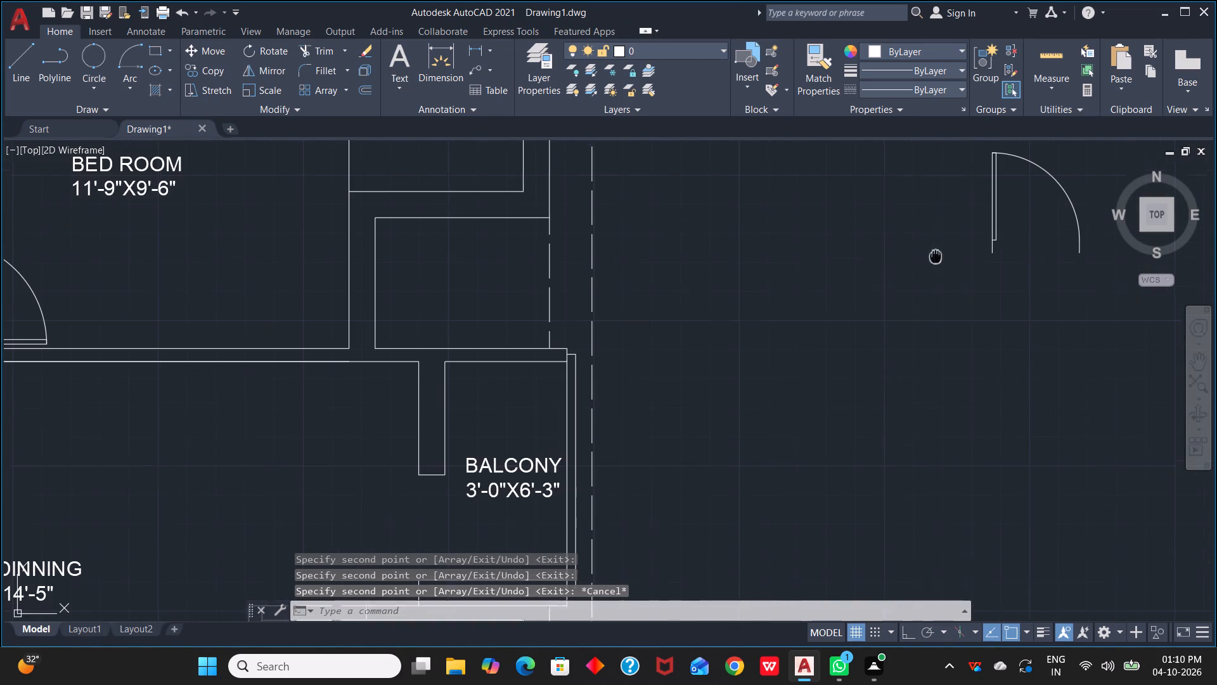
pyautogui.moveTo(936, 256); pyautogui.dragTo(868, 467, button='middle')
pyautogui.moveTo(849, 344); pyautogui.dragTo(922, 386)
pyautogui.click(1036, 519)
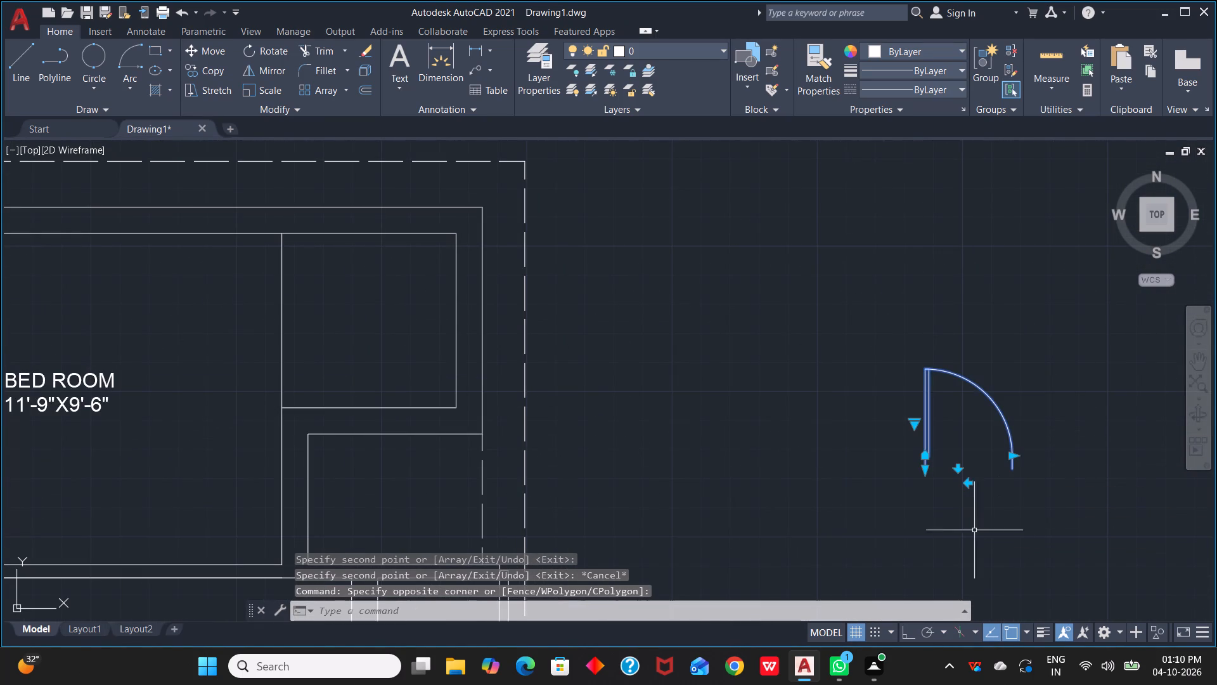
pyautogui.press('r')
pyautogui.write('O')
pyautogui.press('space')
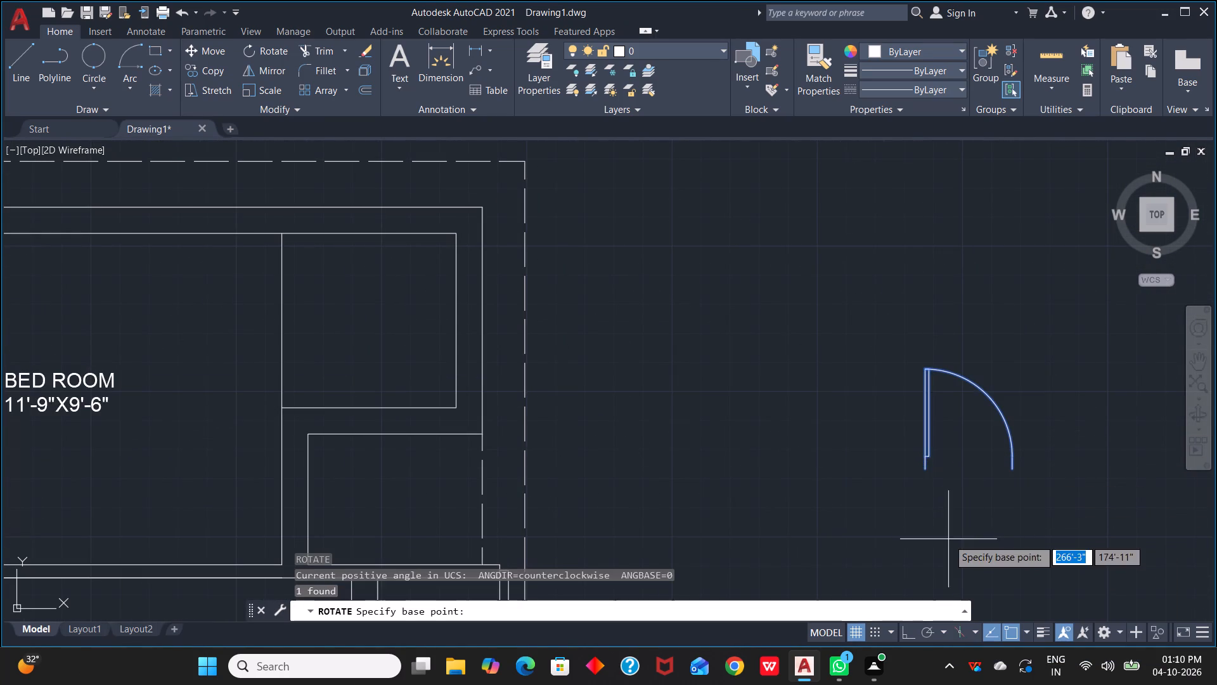
pyautogui.click(925, 471)
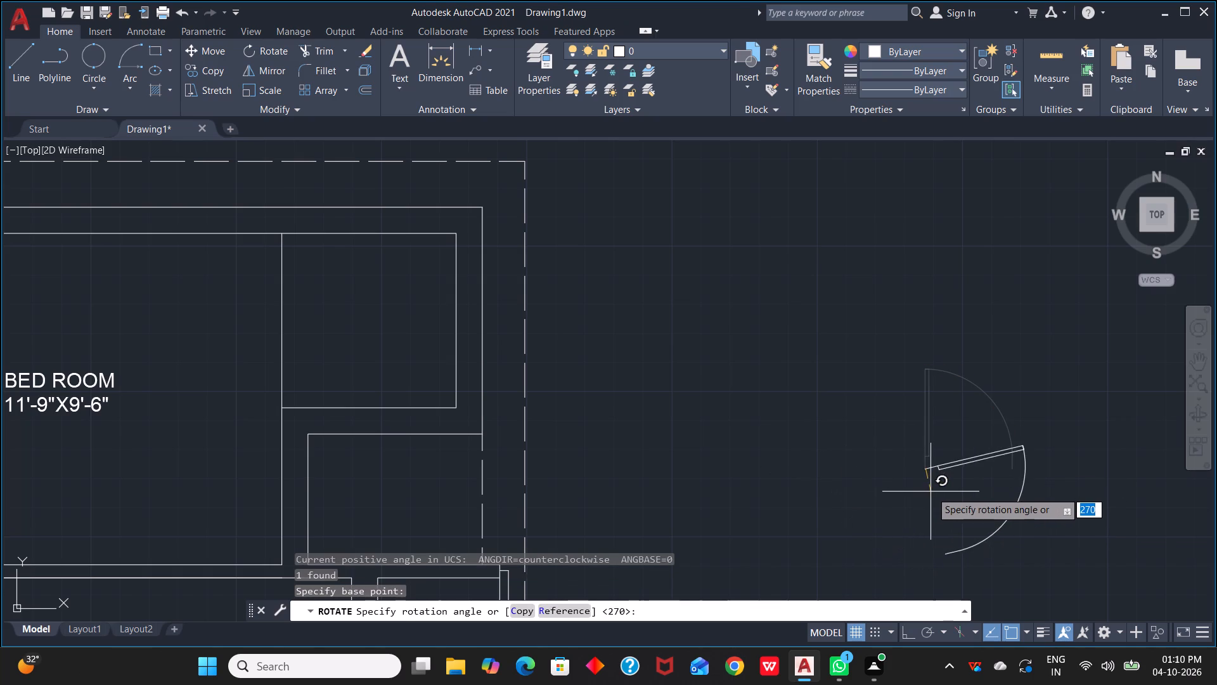
pyautogui.press('F8')
pyautogui.click(923, 507)
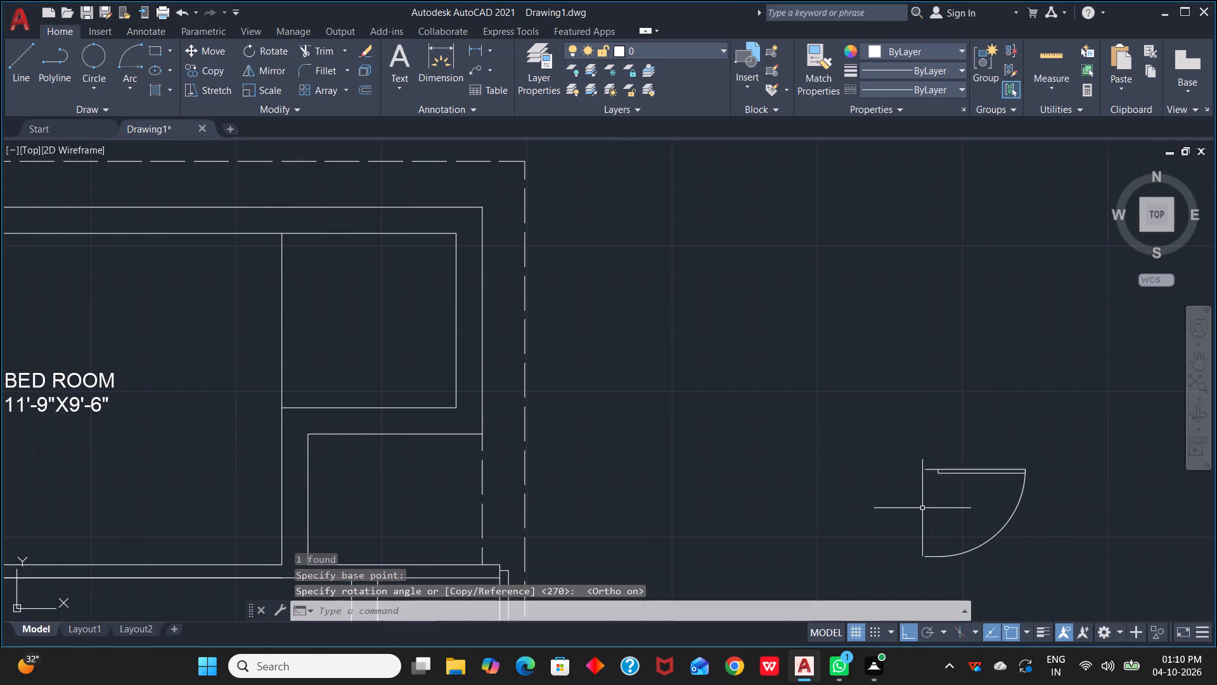
pyautogui.press('Escape')
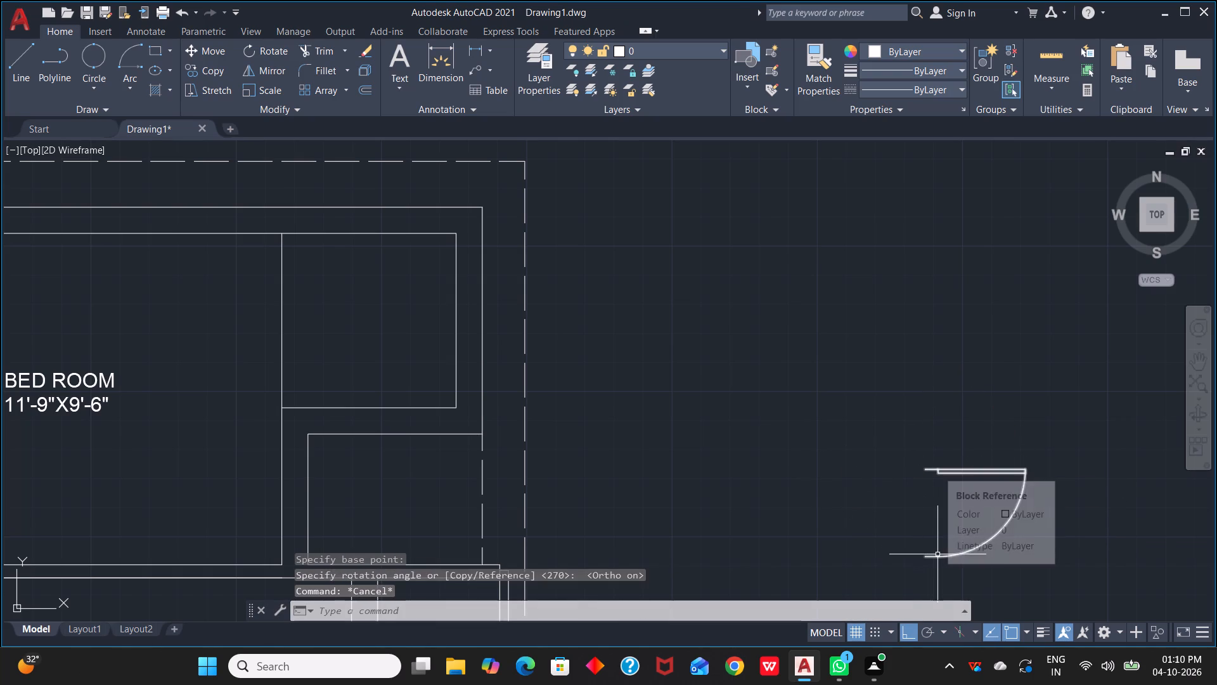
# With Ortho off, copy the rotated door by its hinge corner to the wall end of the 4'-0"X6'-0" bath beside the 11'-9" bedroom.
pyautogui.press('F8')
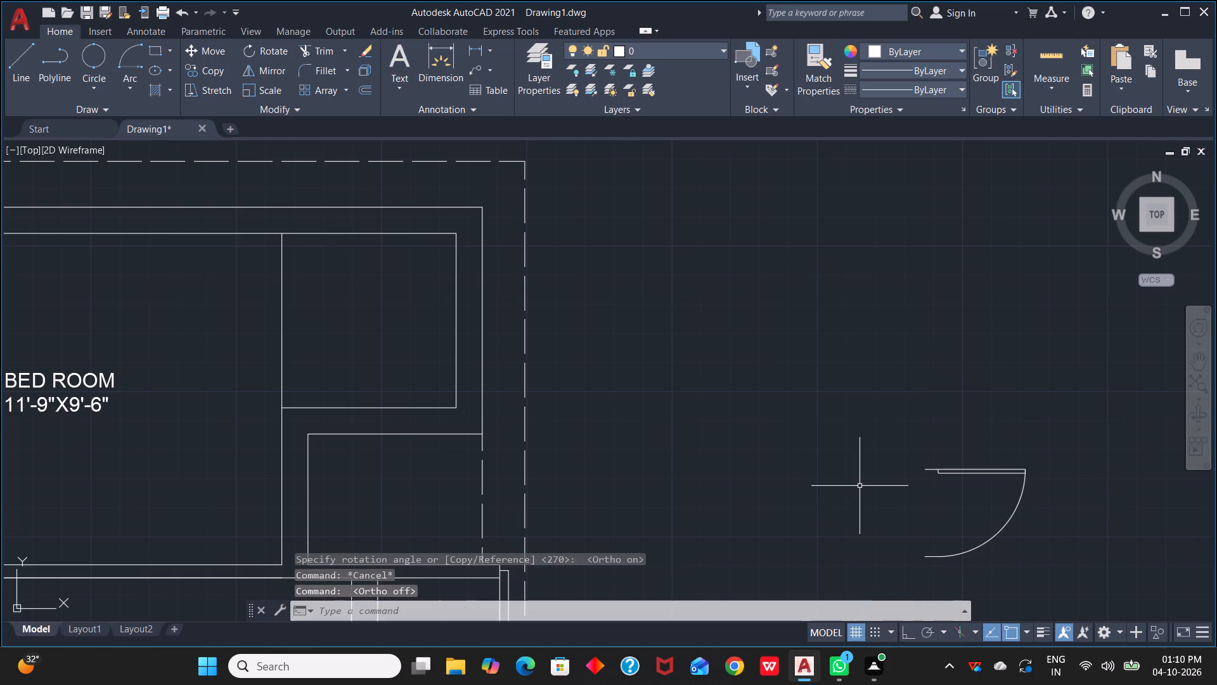
pyautogui.press('c')
pyautogui.write('O')
pyautogui.press('space')
pyautogui.click(960, 470)
pyautogui.press('space')
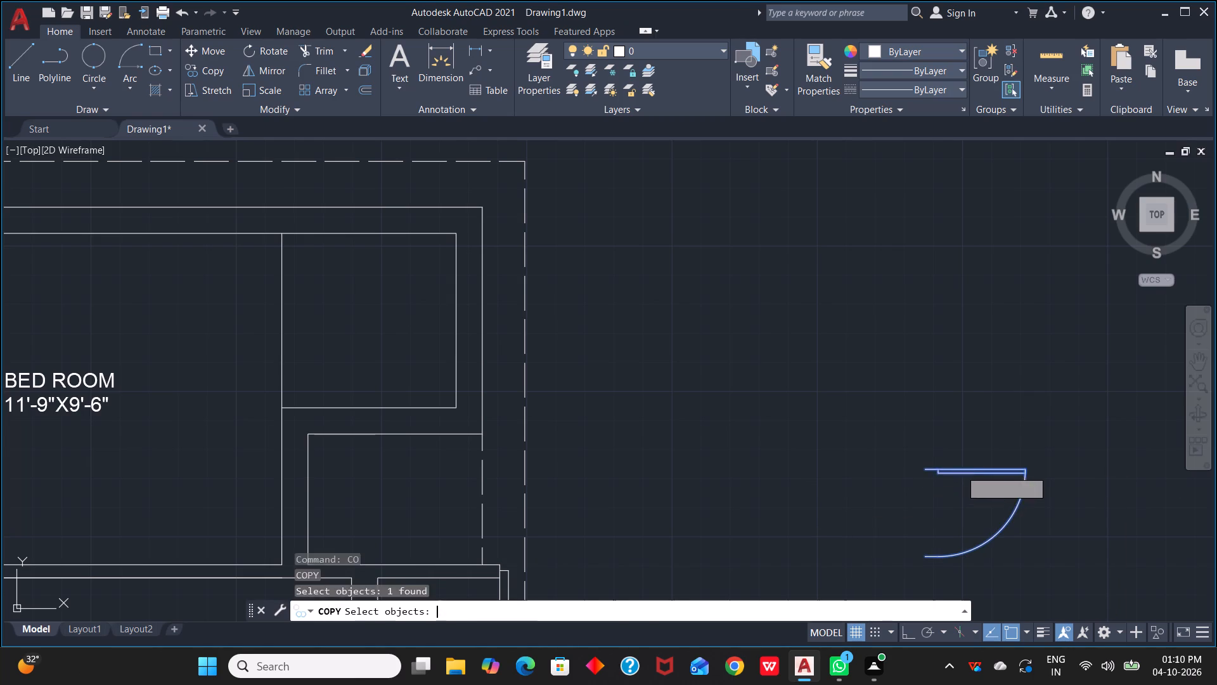
pyautogui.click(923, 472)
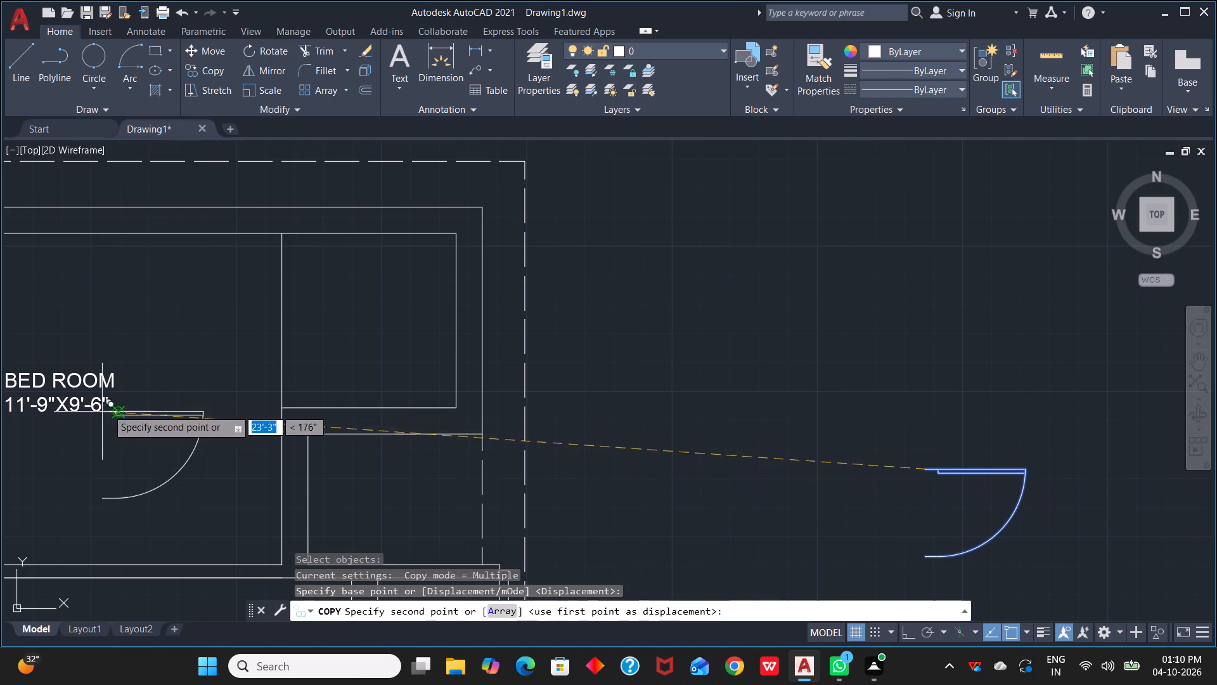
pyautogui.scroll(-2, 146, 347)
pyautogui.moveTo(113, 389); pyautogui.dragTo(528, 390, button='middle')
pyautogui.scroll(3, 430, 355)
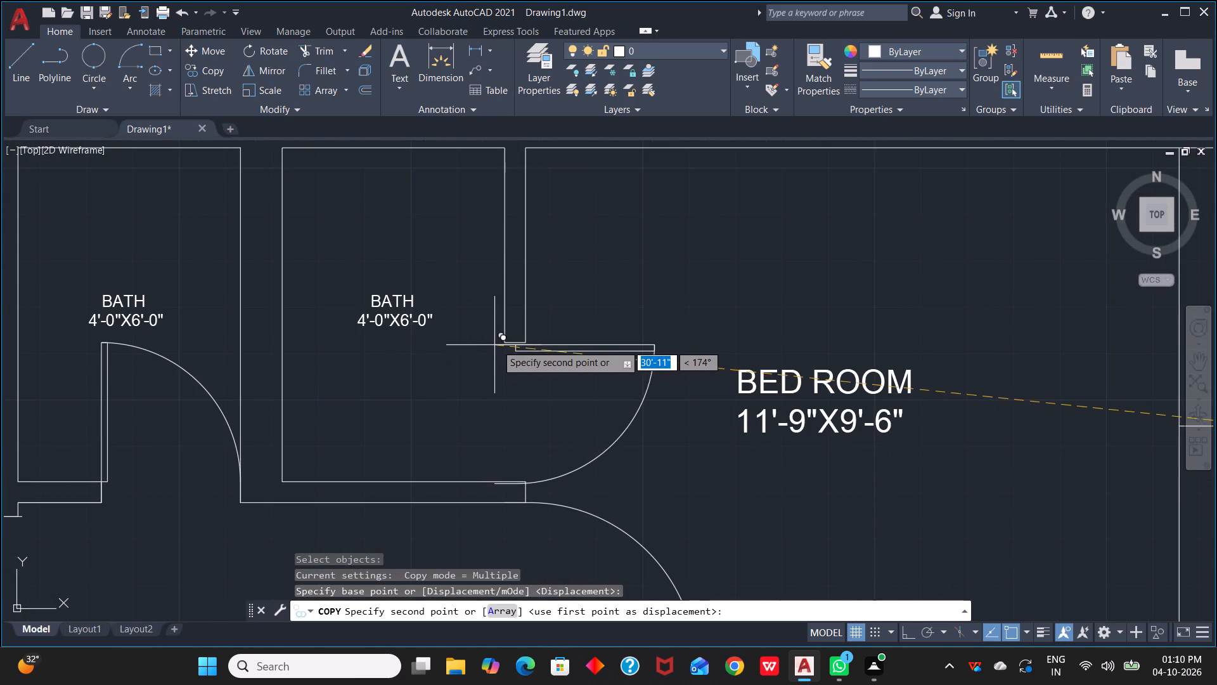
pyautogui.scroll(2, 499, 344)
pyautogui.click(508, 341)
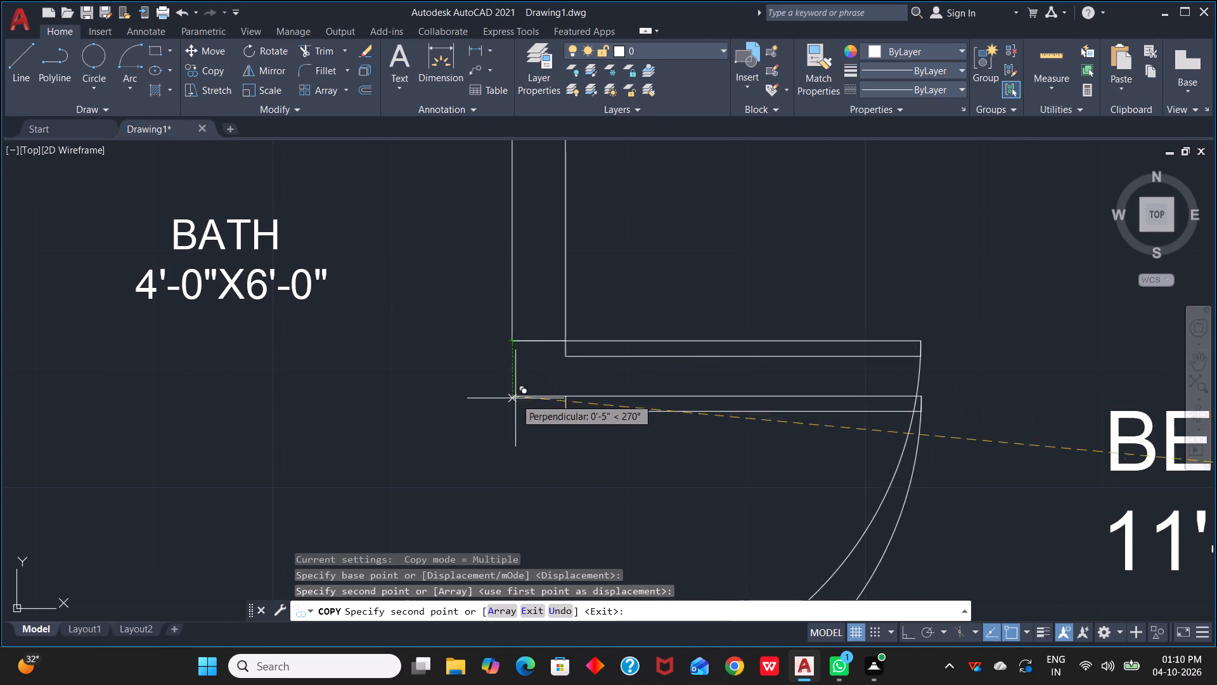
# Place another copy of the rotated door at the lower end of the wall stub between the utility and the 12'-3"X6'-0" kitchen.
pyautogui.scroll(-5, 517, 403)
pyautogui.moveTo(536, 458); pyautogui.dragTo(783, 186, button='middle')
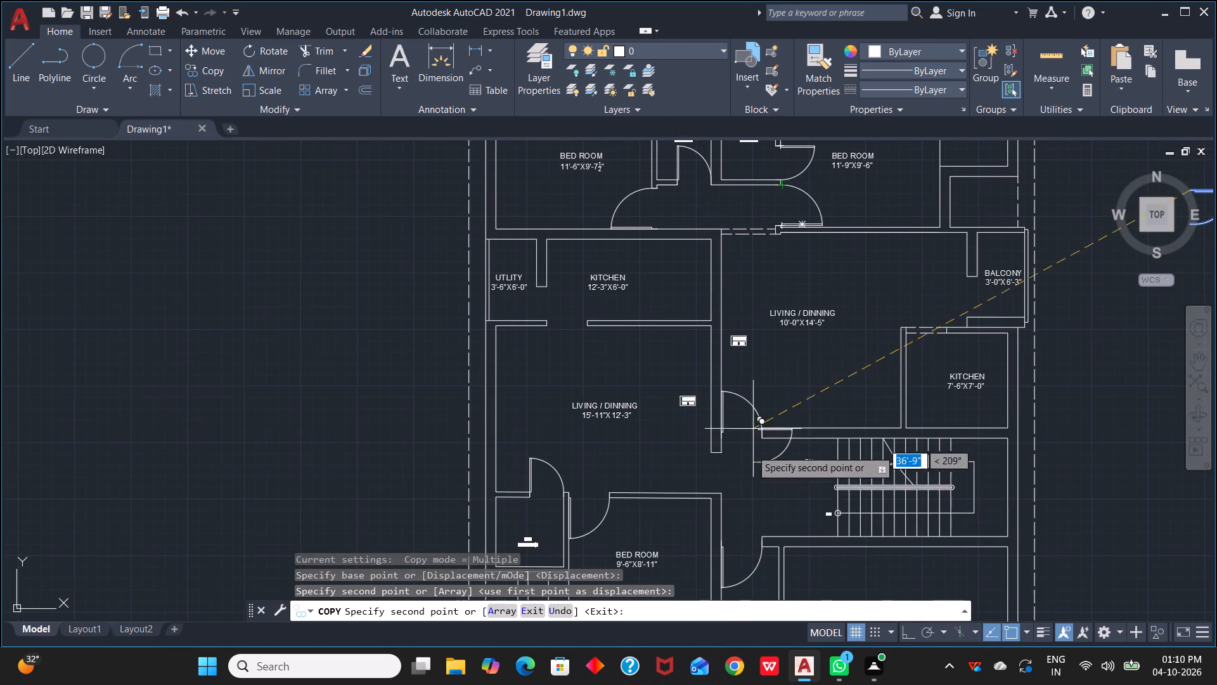
pyautogui.scroll(4, 542, 299)
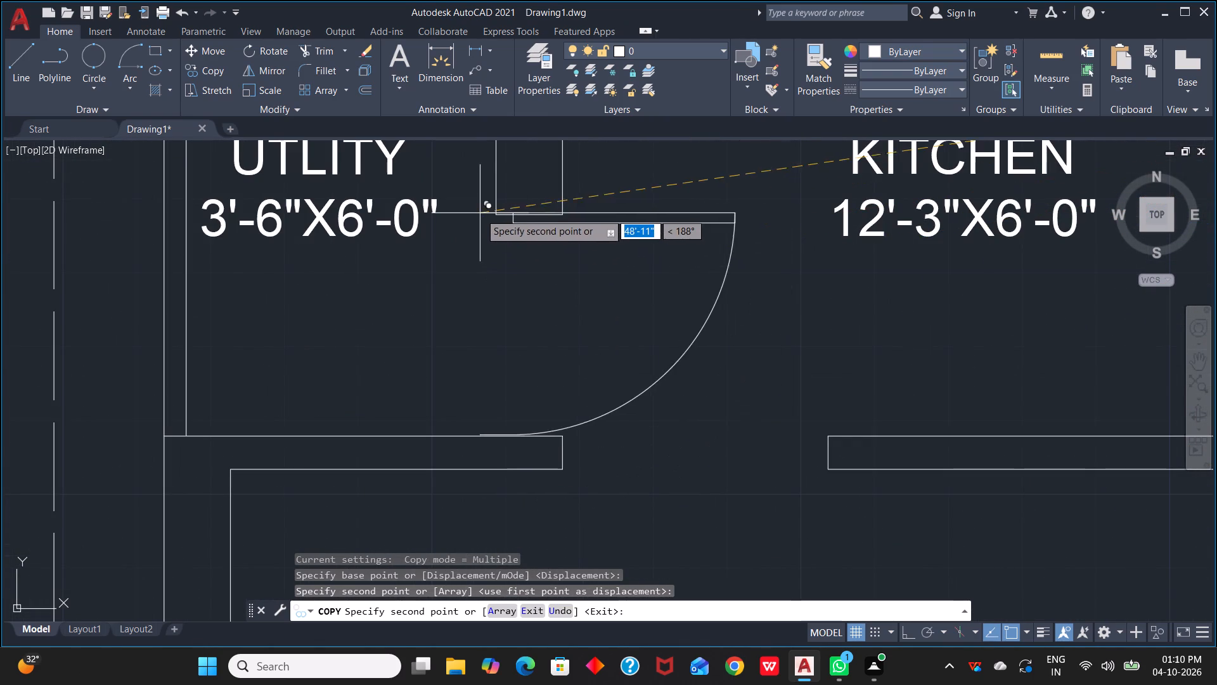
pyautogui.scroll(2, 491, 223)
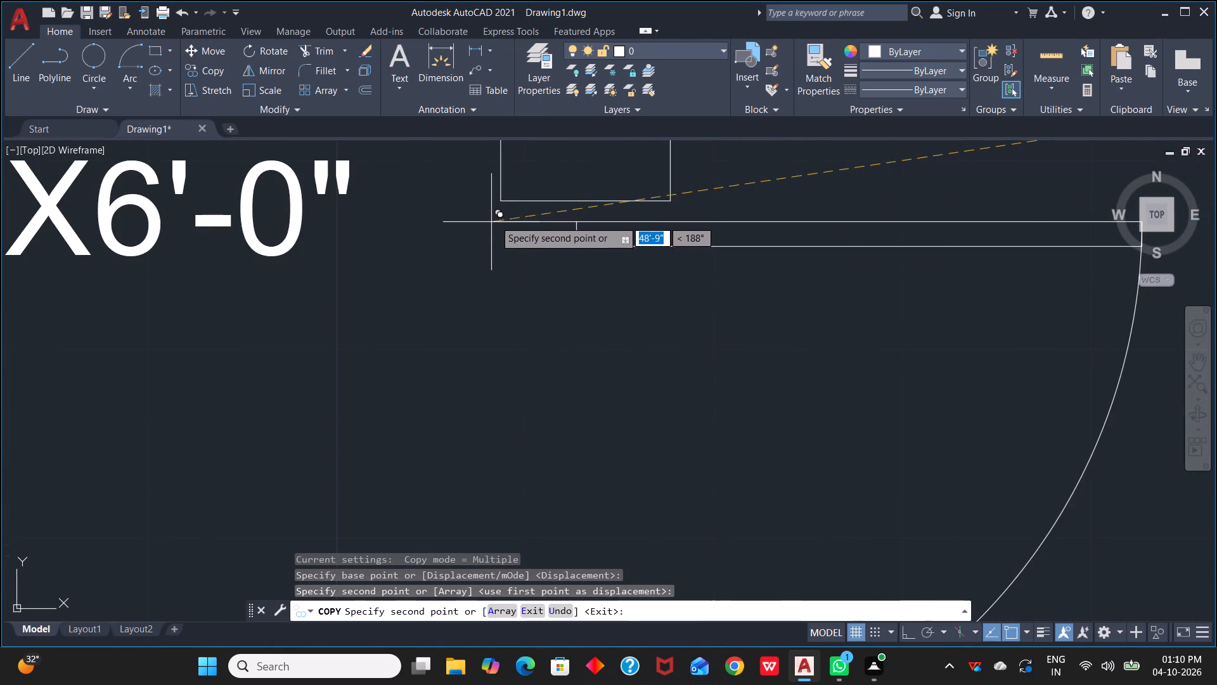
pyautogui.click(498, 204)
# Place another copy of the rotated door at the wall stub end of the 7'-0"X4'-0" bath and finish copying.
pyautogui.scroll(-4, 509, 271)
pyautogui.scroll(-3, 527, 334)
pyautogui.moveTo(577, 447); pyautogui.dragTo(702, 235, button='middle')
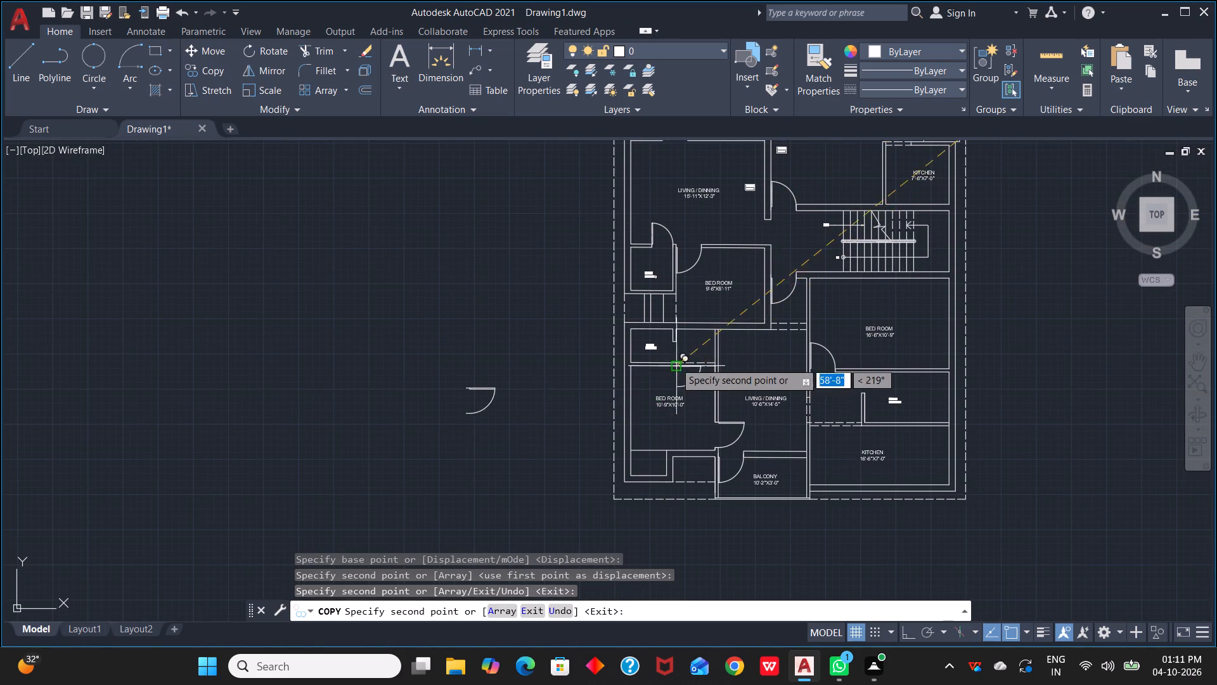
pyautogui.scroll(4, 678, 352)
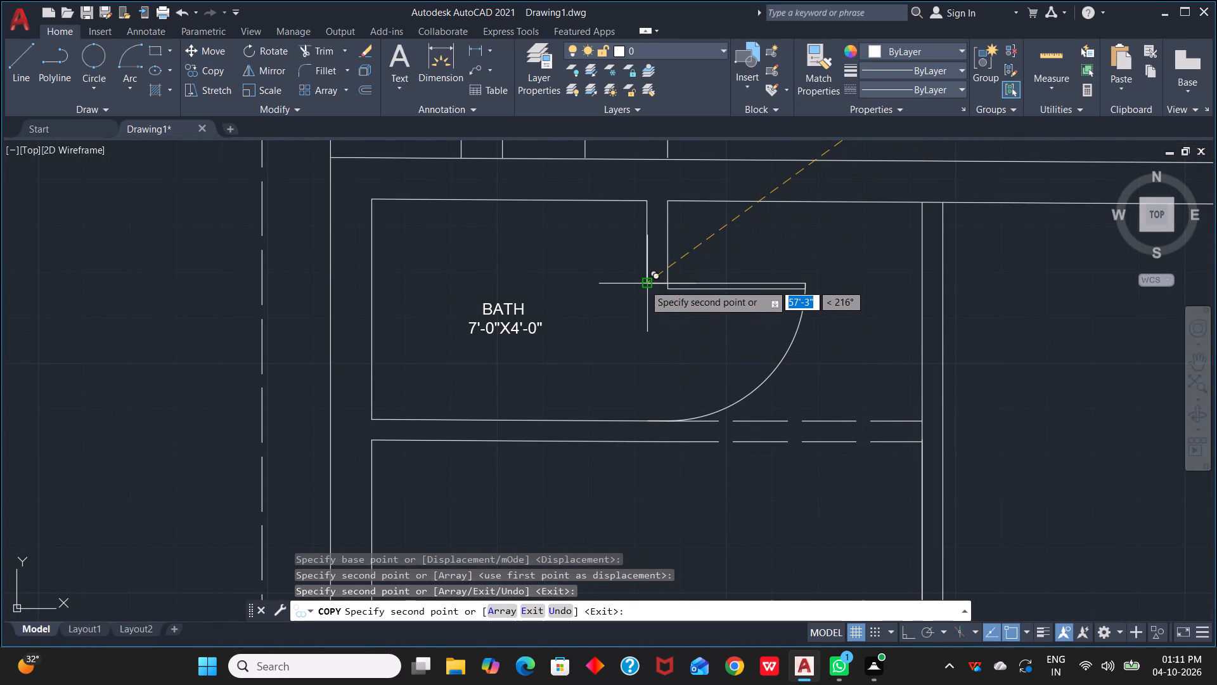
pyautogui.click(644, 284)
pyautogui.scroll(-4, 753, 370)
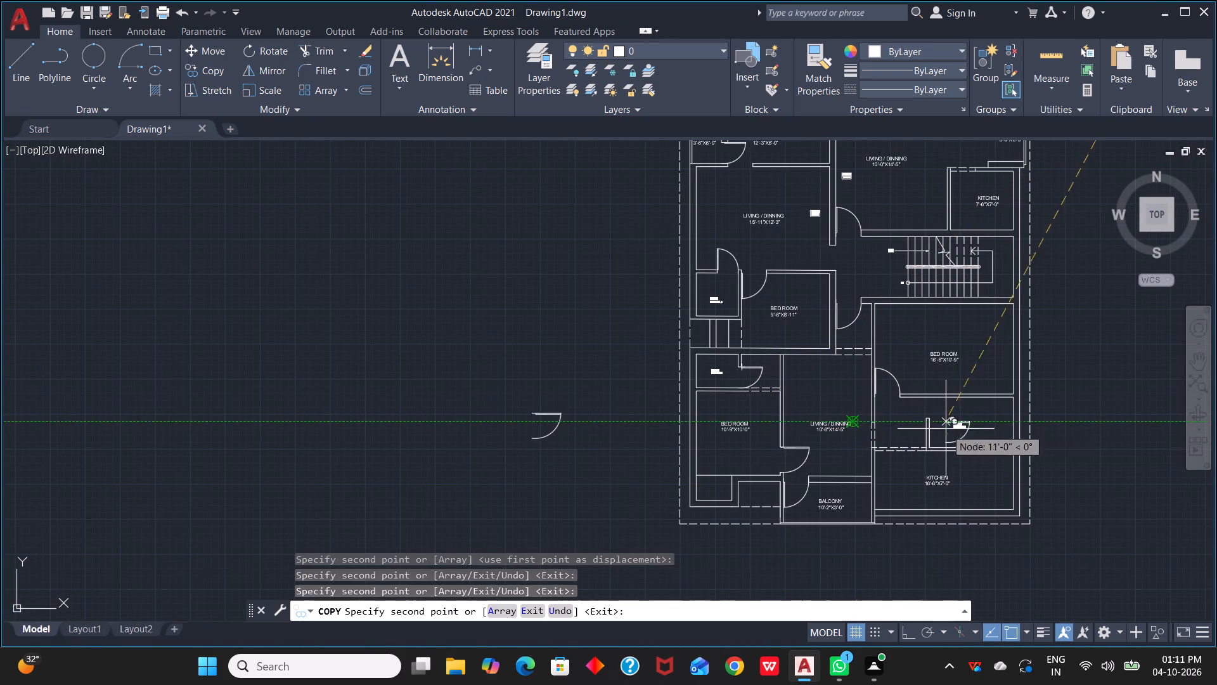
pyautogui.scroll(4, 925, 398)
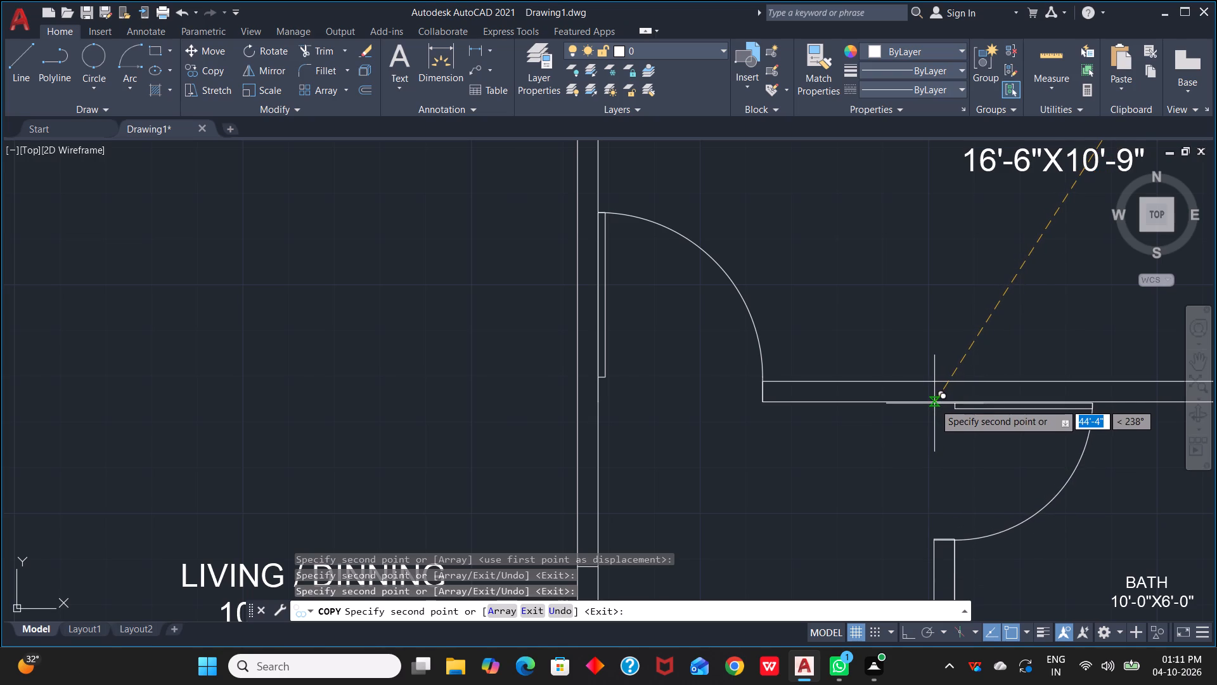
pyautogui.press('Escape')
# Copy the rotated spare door by the free end of its swing arc to the upper end of the 10'-0"X6'-0" bath's short wall.
pyautogui.scroll(-1, 1024, 341)
pyautogui.moveTo(1012, 355); pyautogui.dragTo(319, 663, button='middle')
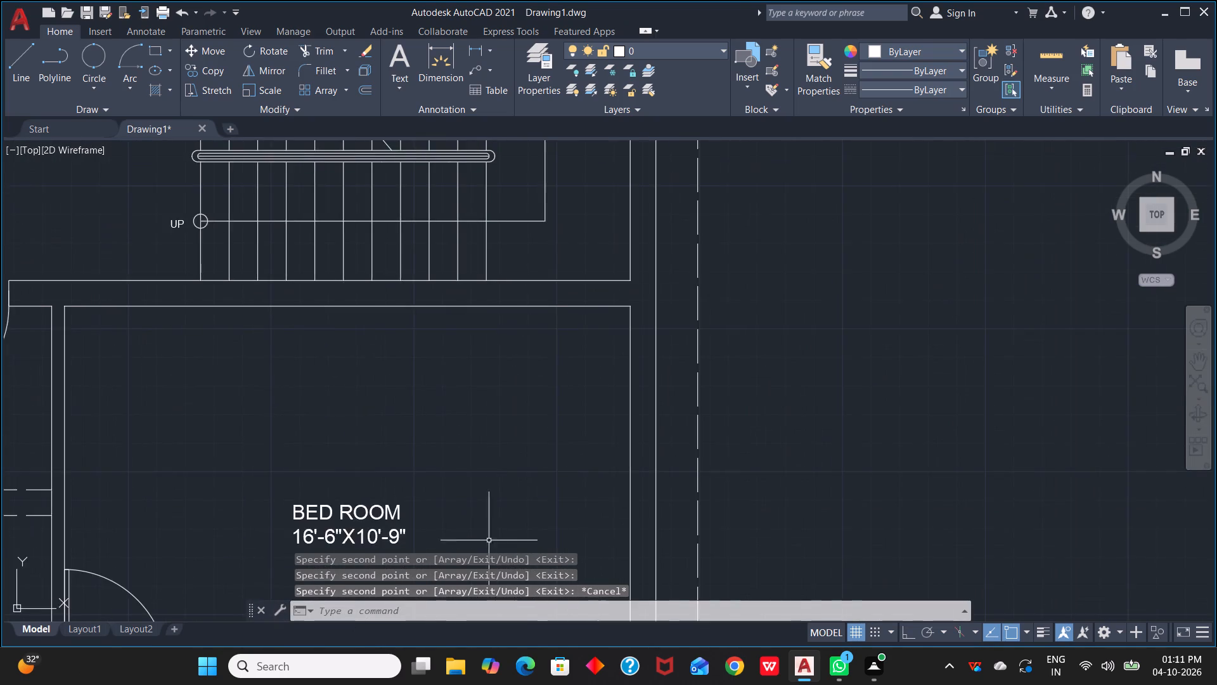
pyautogui.scroll(-3, 624, 457)
pyautogui.moveTo(731, 182); pyautogui.dragTo(777, 218)
pyautogui.click(791, 247)
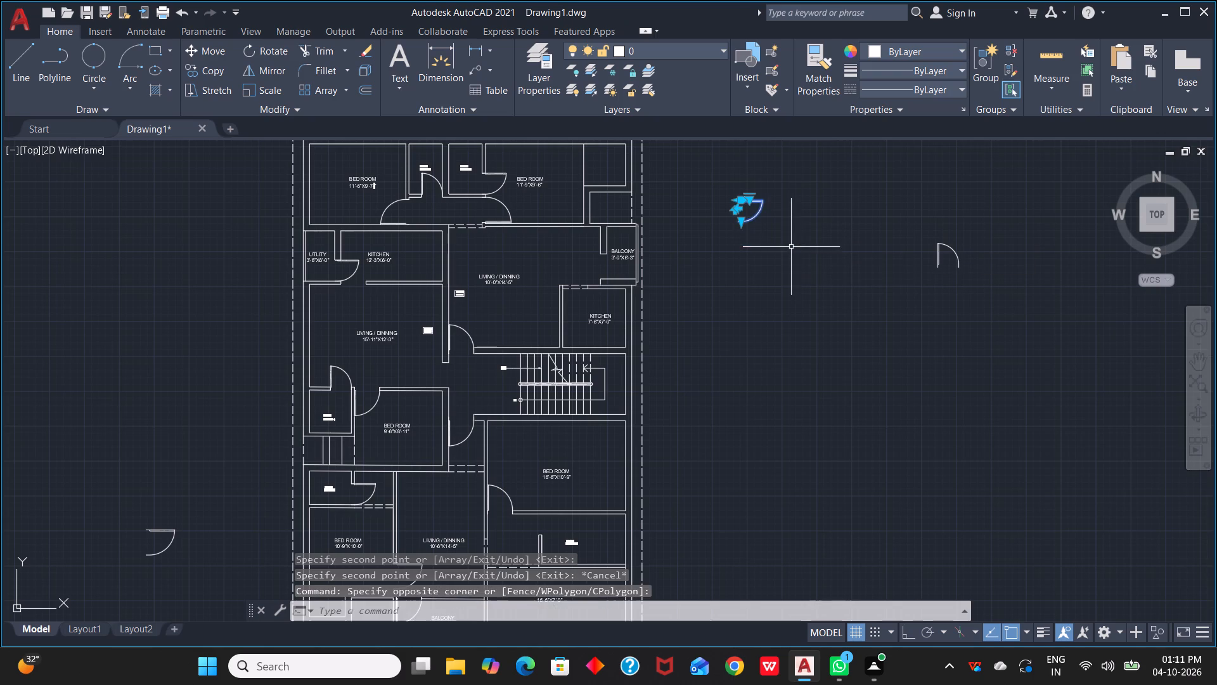
pyautogui.press('c')
pyautogui.write('O')
pyautogui.press('space')
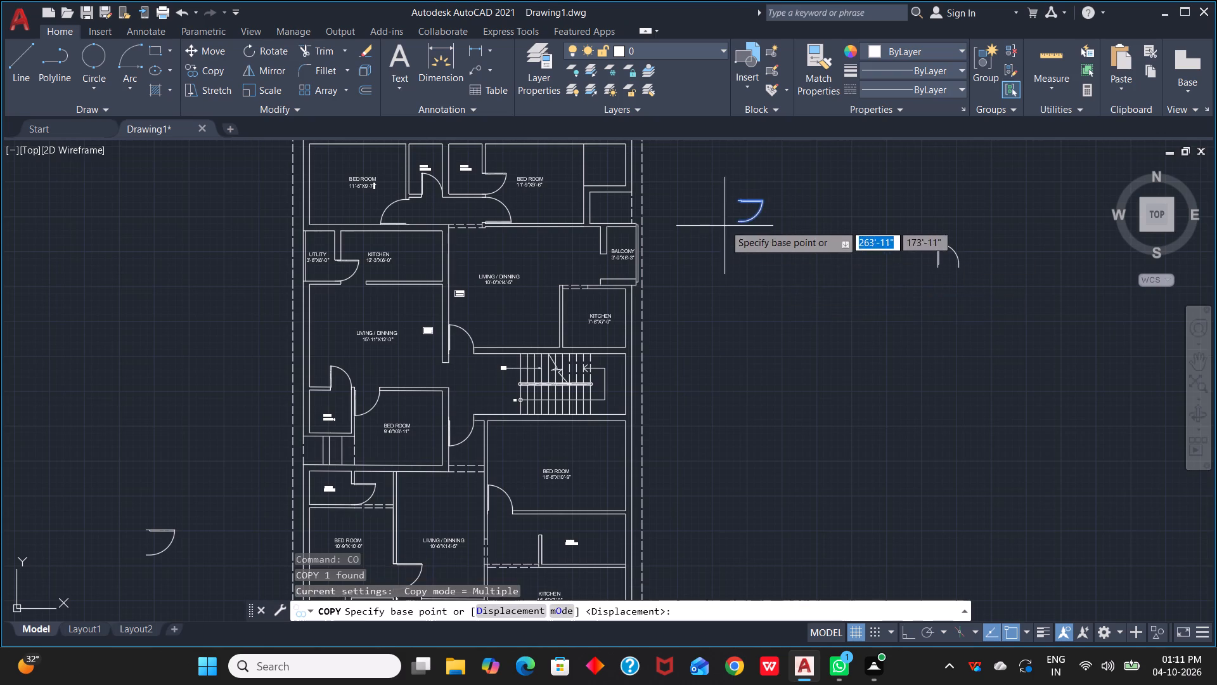
pyautogui.scroll(3, 725, 224)
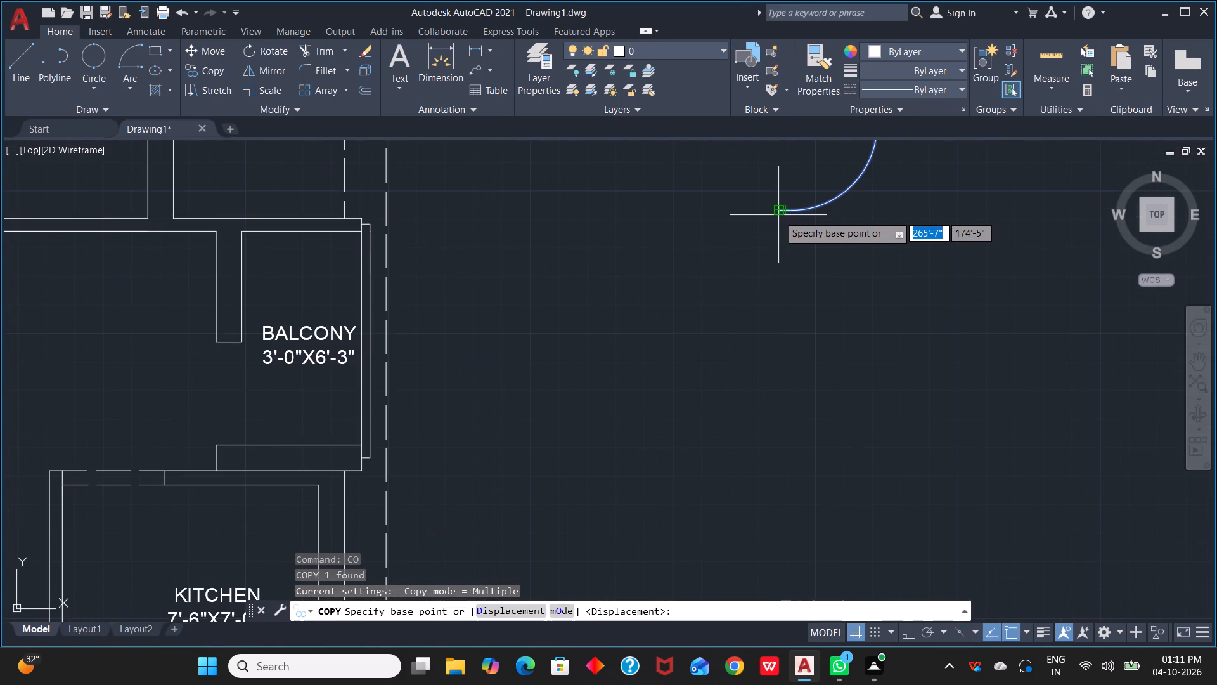
pyautogui.click(778, 215)
pyautogui.scroll(-4, 523, 514)
pyautogui.moveTo(520, 528); pyautogui.dragTo(1037, 188, button='middle')
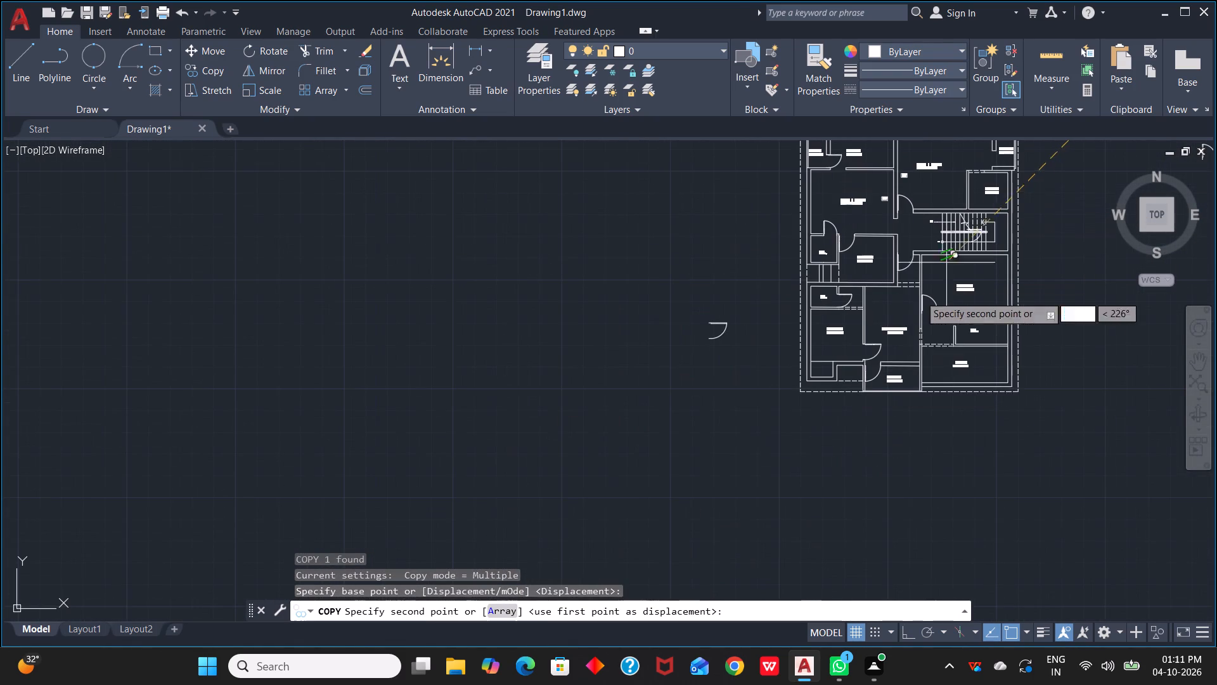
pyautogui.scroll(4, 955, 325)
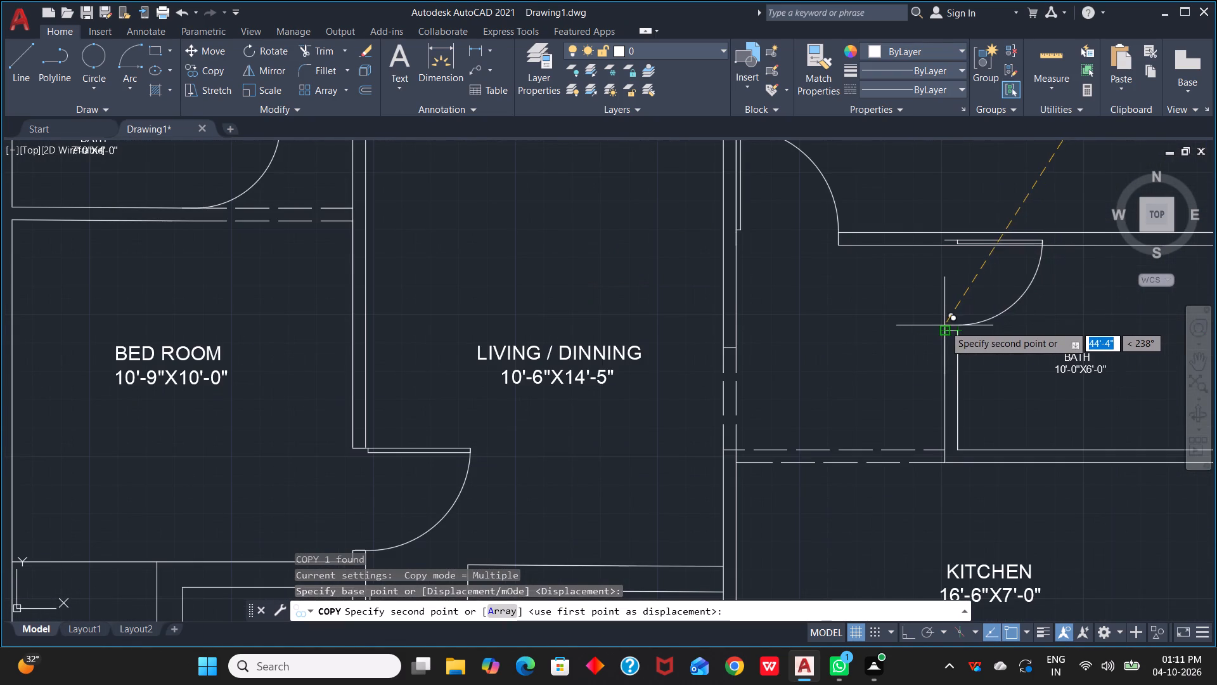
pyautogui.click(944, 325)
pyautogui.press('Escape')
# Flip the door between the 10'-9"X10'-0" bedroom and the living room both ways so it swings into the bedroom.
pyautogui.scroll(-2, 905, 403)
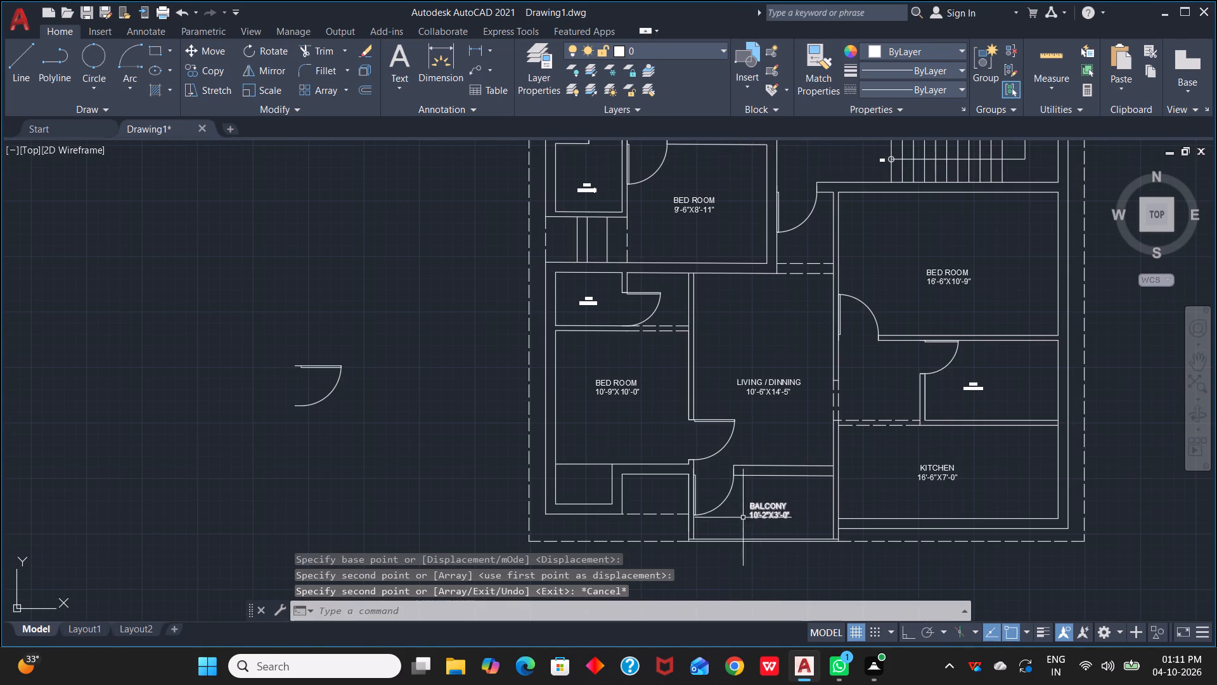
pyautogui.click(726, 422)
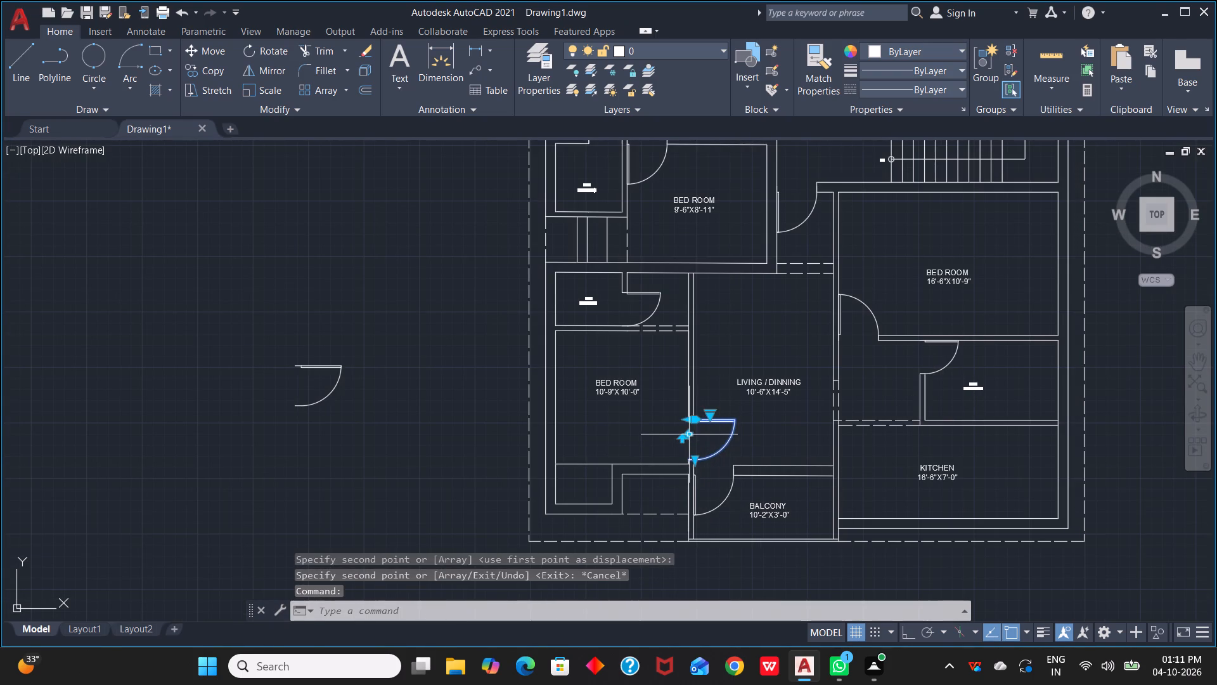
pyautogui.click(689, 433)
pyautogui.click(700, 441)
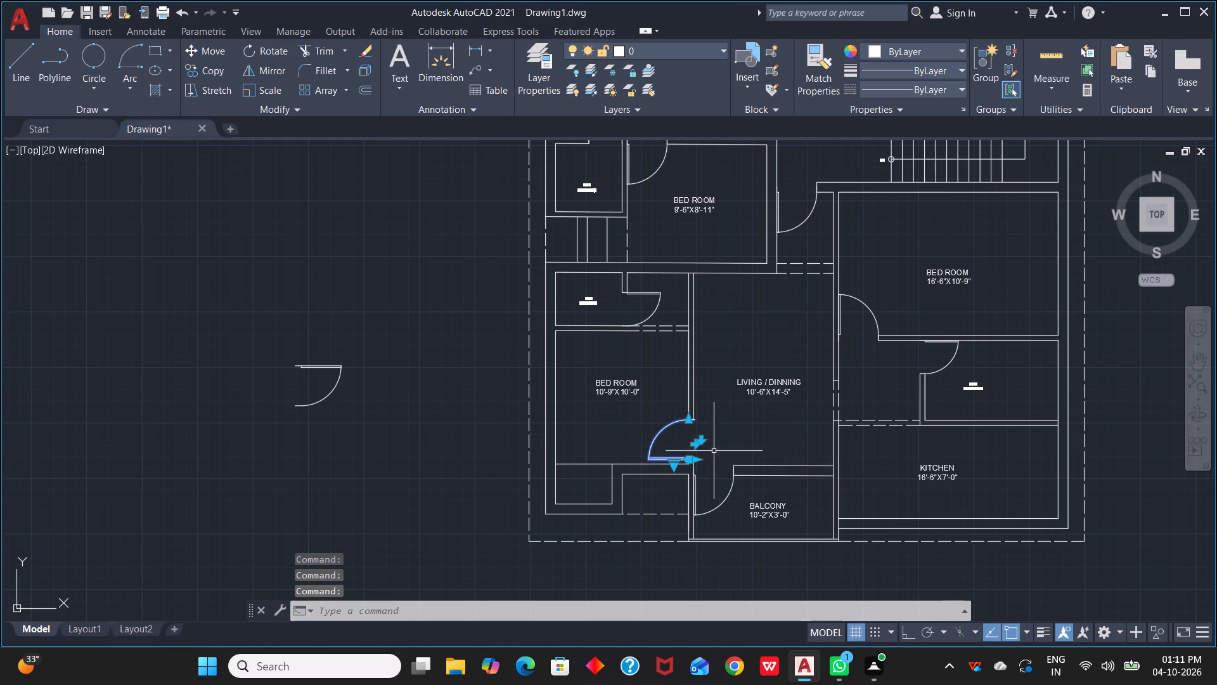
# Flip the 7'-0"X4'-0" bath's door both ways so it opens into the bath, hinged at the lower wall.
pyautogui.click(659, 304)
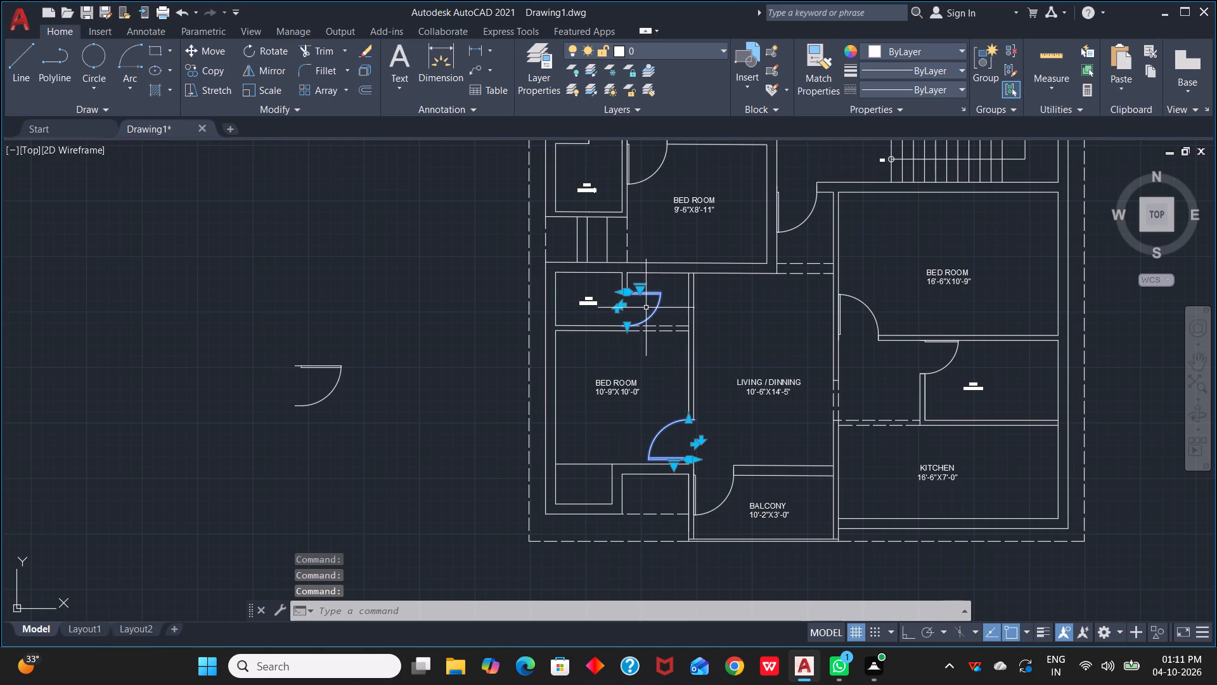
pyautogui.click(619, 310)
pyautogui.click(626, 312)
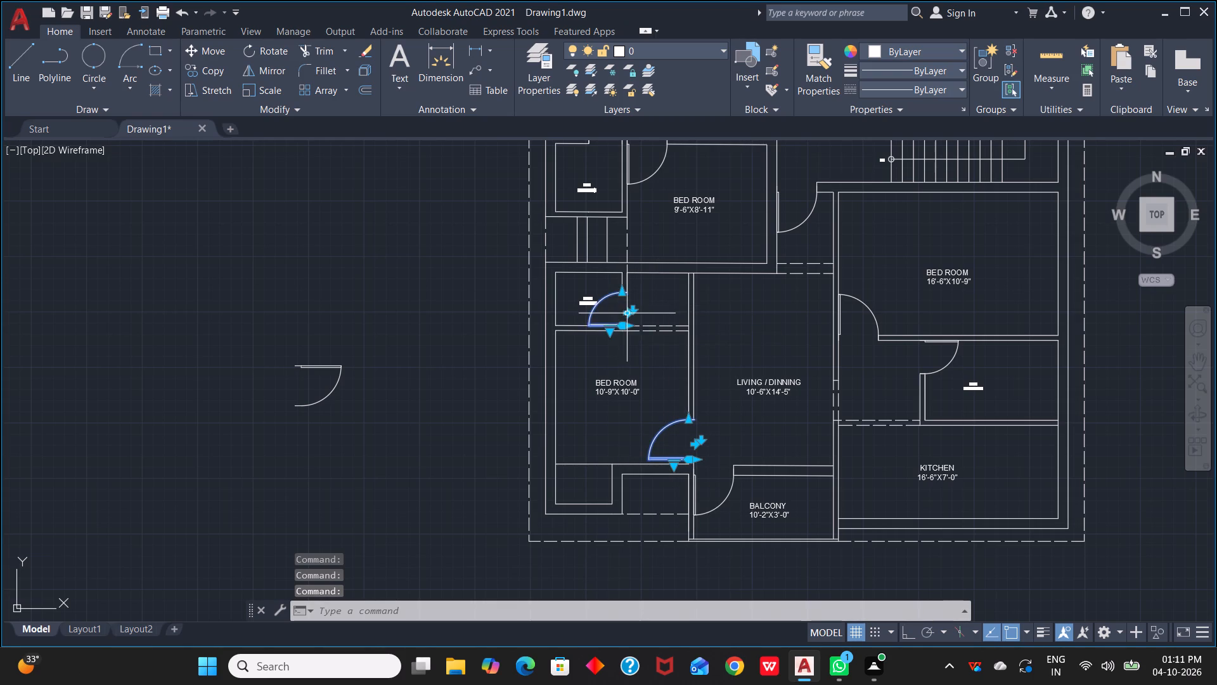
pyautogui.press('Escape')
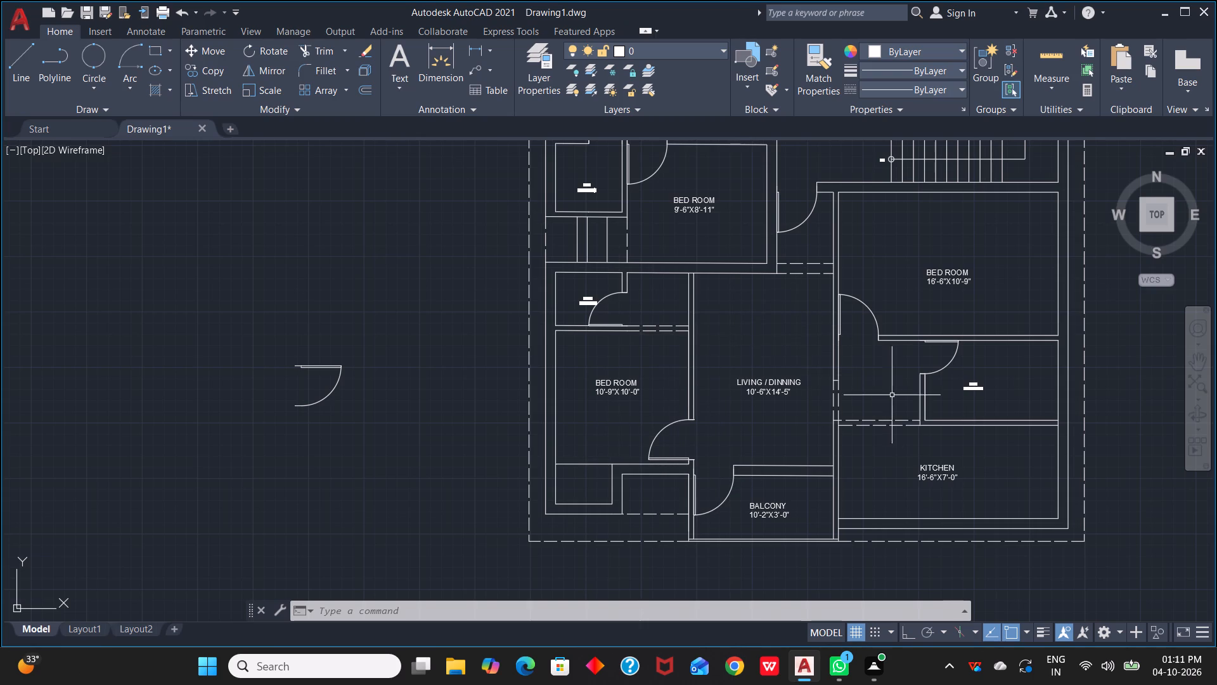
# Flip the door of the bath beside the 9'-6"X8'-11" bedroom both ways so it swings into the bath, hinged on the bedroom side.
pyautogui.moveTo(762, 334); pyautogui.dragTo(783, 512, button='middle')
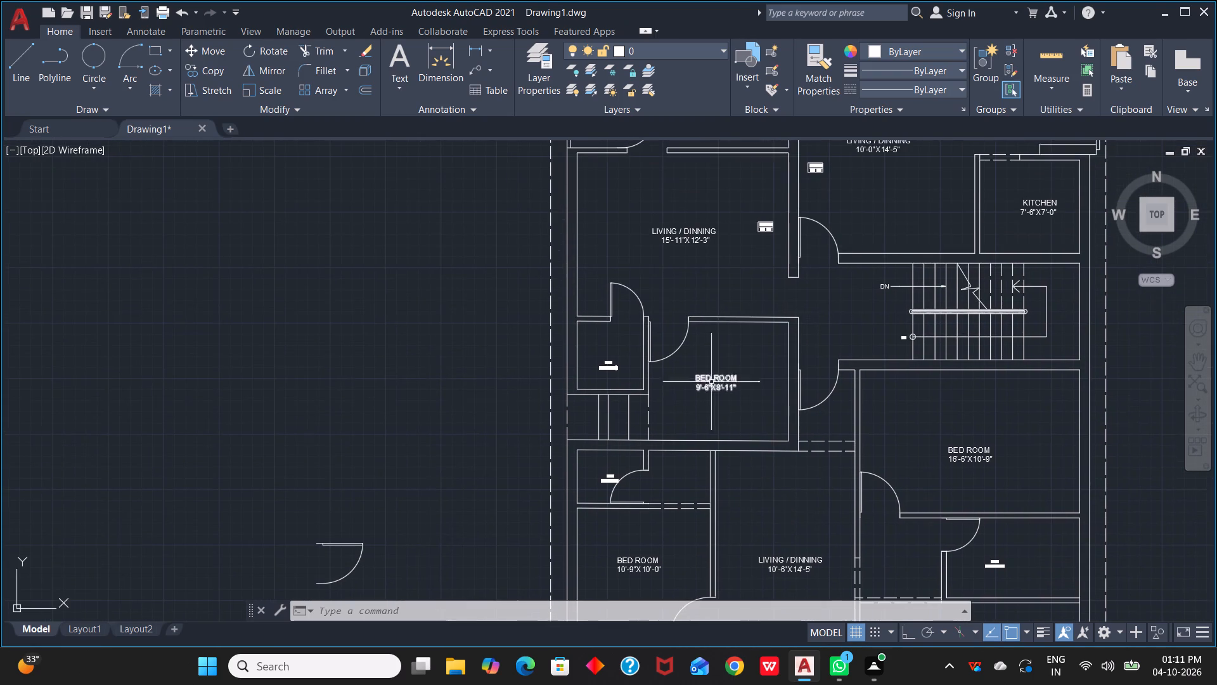
pyautogui.click(629, 288)
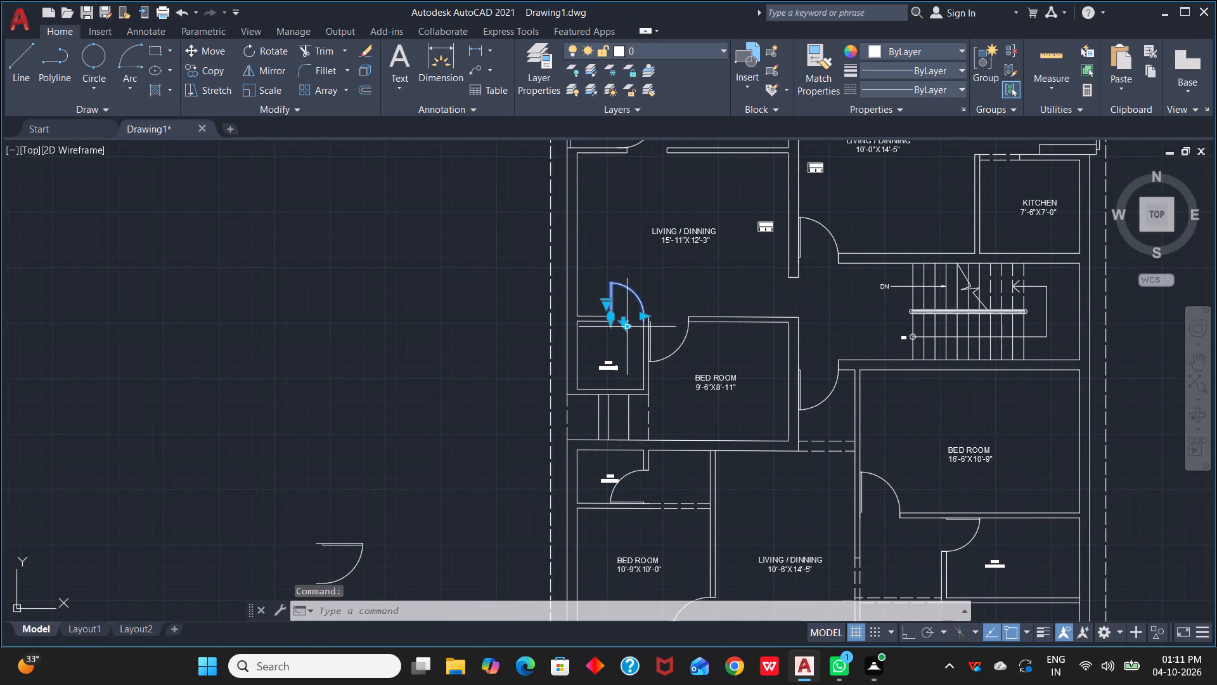
pyautogui.click(622, 318)
pyautogui.click(628, 311)
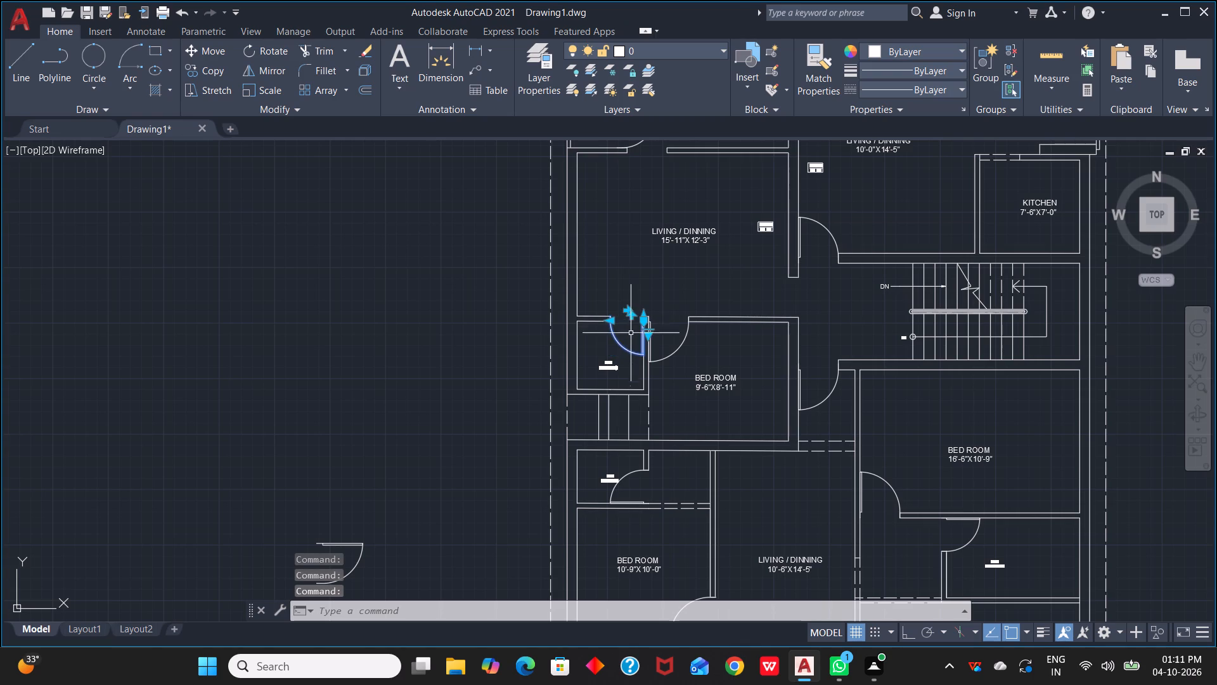
pyautogui.press('Escape')
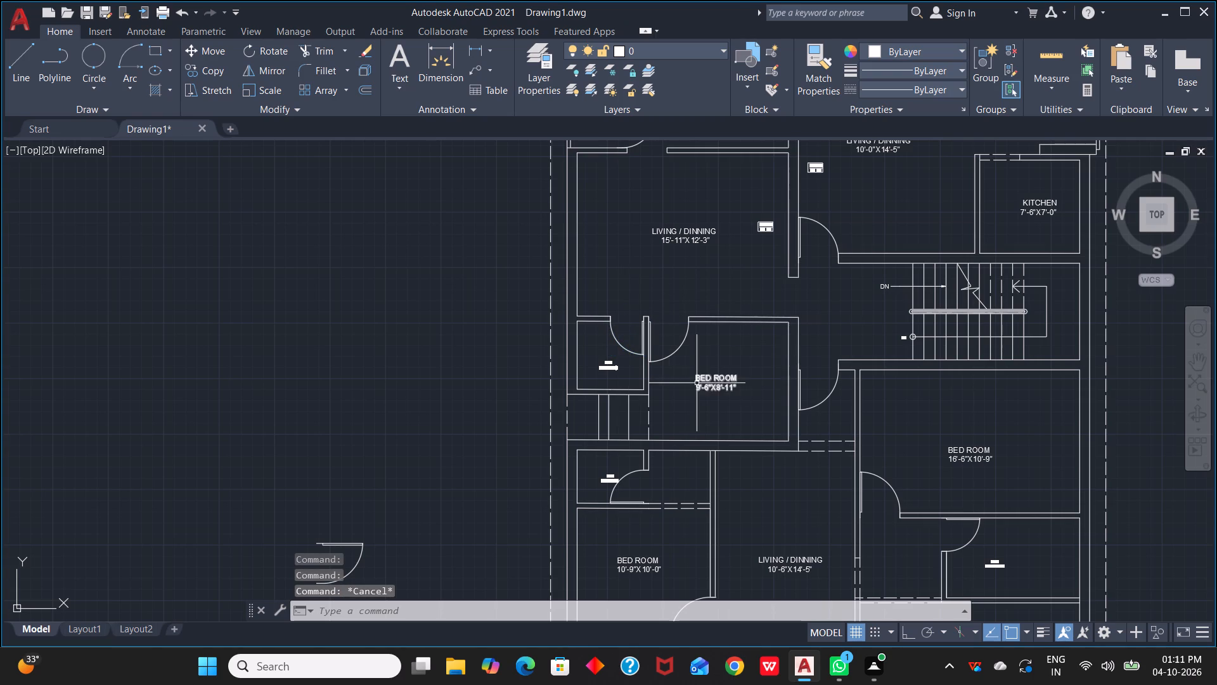
# Flip the door between the utility and the 12'-3"X6'-0" kitchen both ways so it swings into the utility, hinged at the lower wall.
pyautogui.moveTo(874, 326); pyautogui.dragTo(858, 403, button='middle')
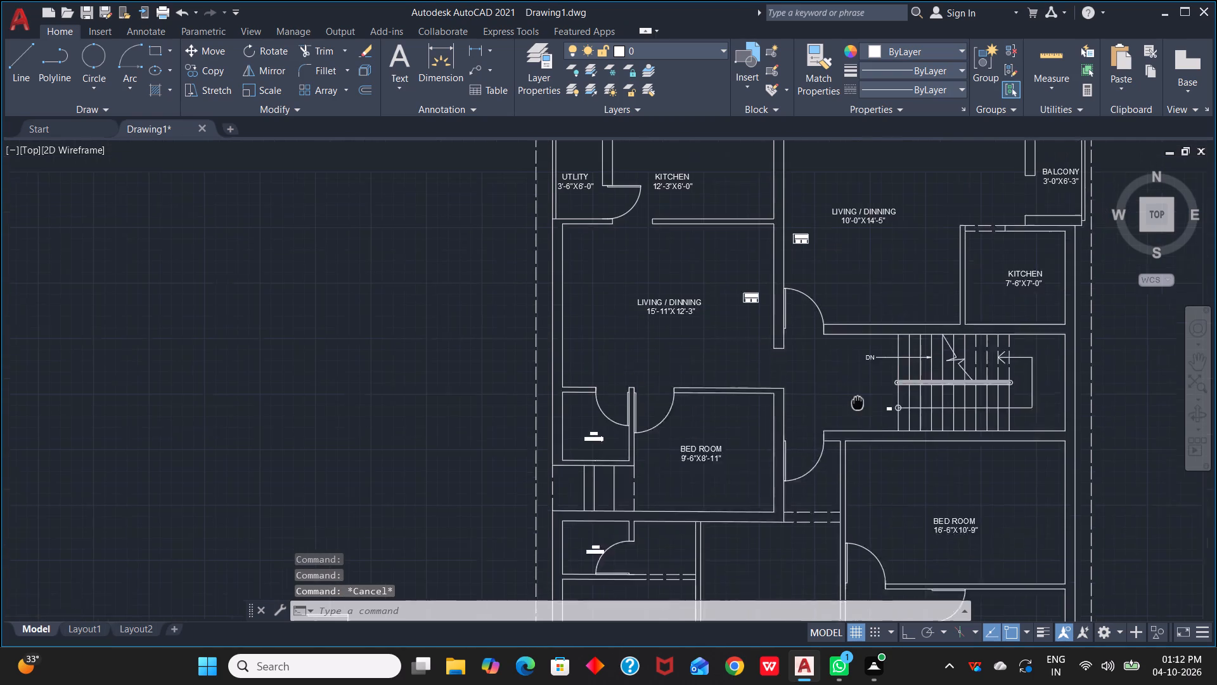
pyautogui.moveTo(858, 403); pyautogui.dragTo(844, 496, button='middle')
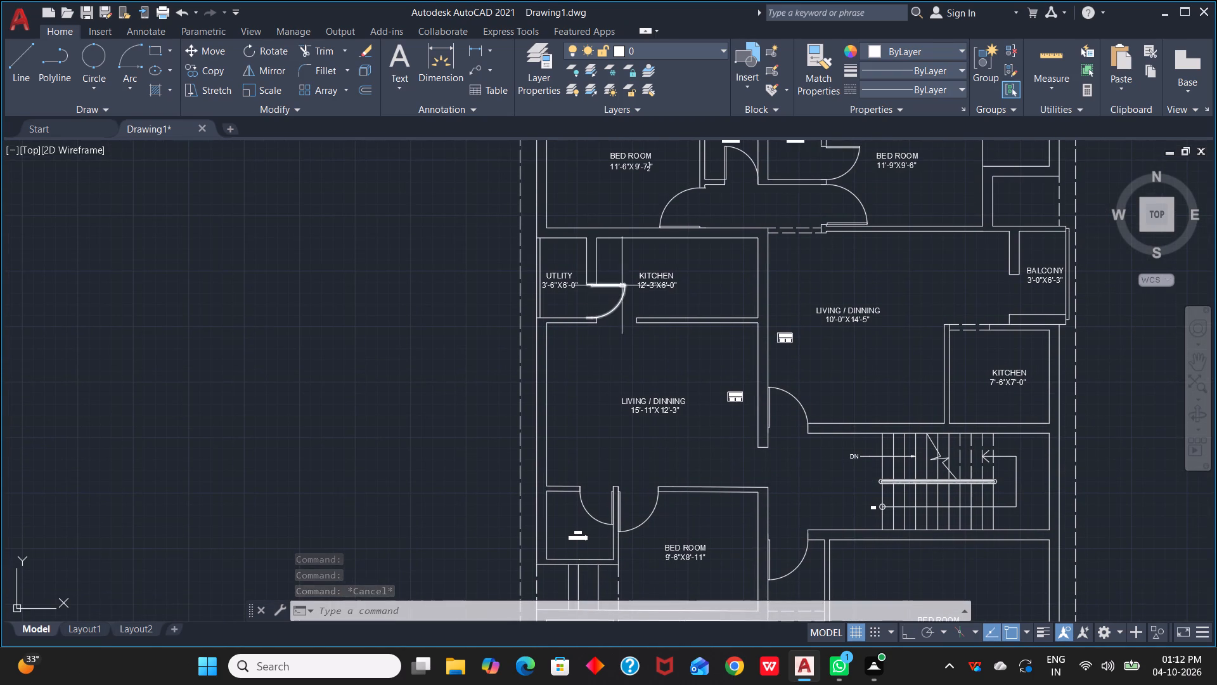
pyautogui.click(622, 286)
pyautogui.click(588, 297)
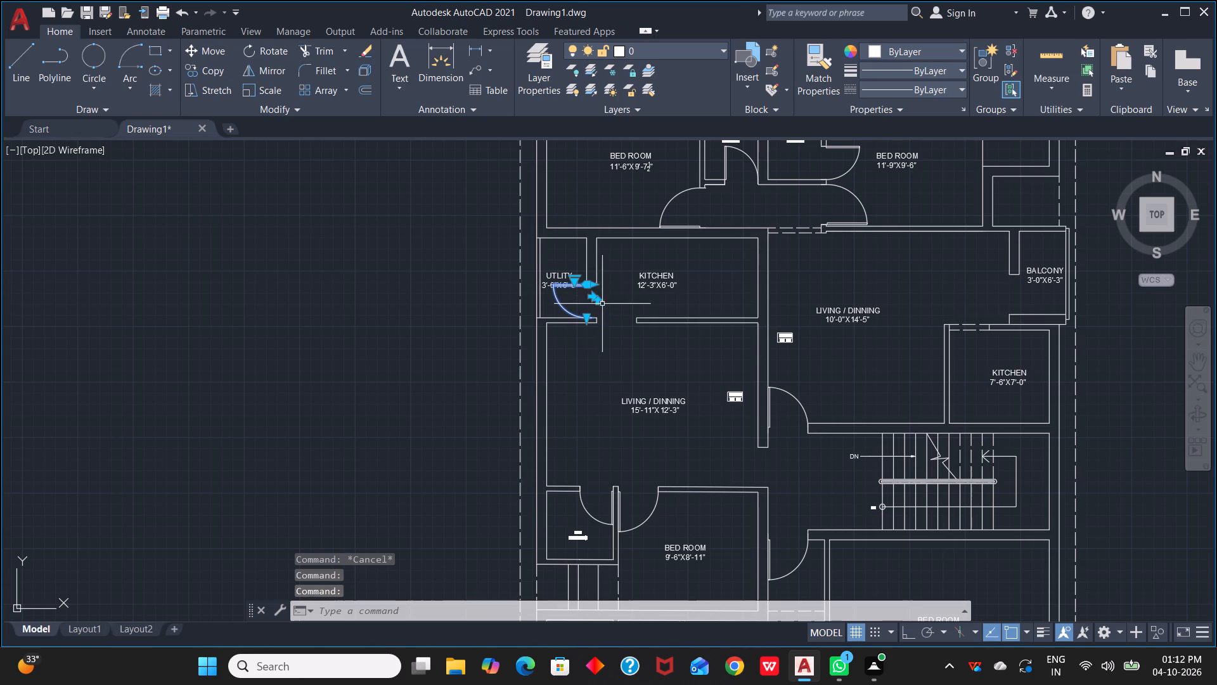
pyautogui.click(596, 301)
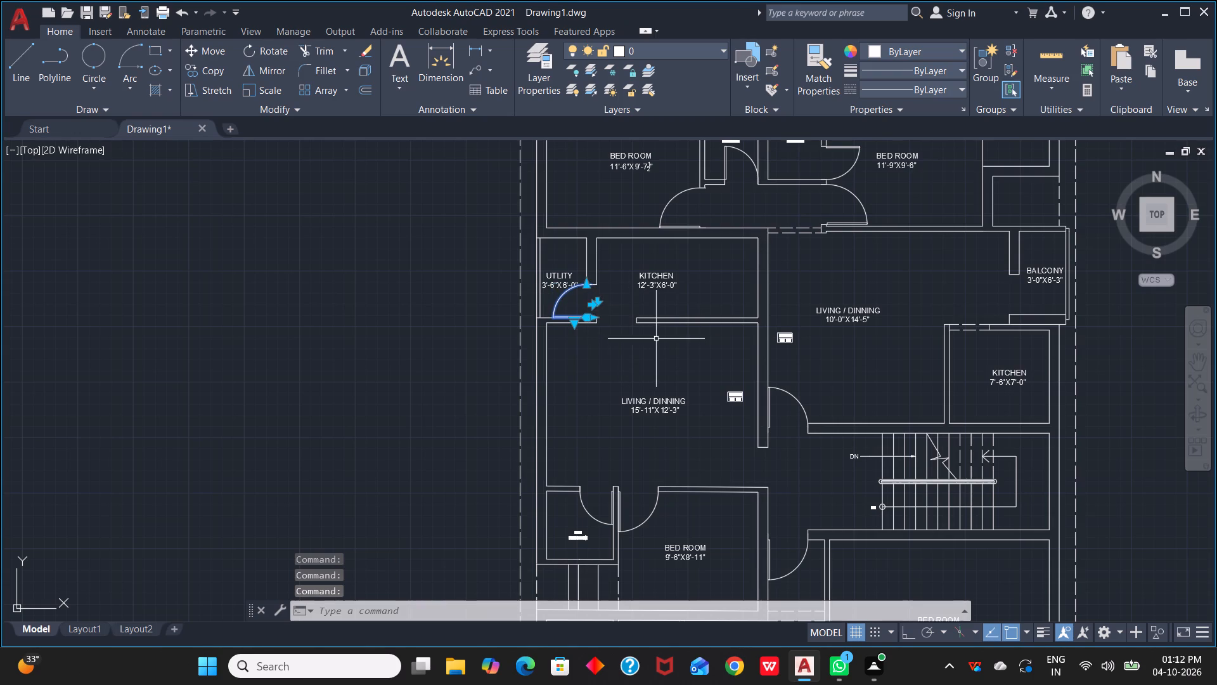
pyautogui.press('Escape')
# Move the UTLITY 3'-6"X6'-0" label straight up with Ortho on, clear of the door swing.
pyautogui.click(568, 283)
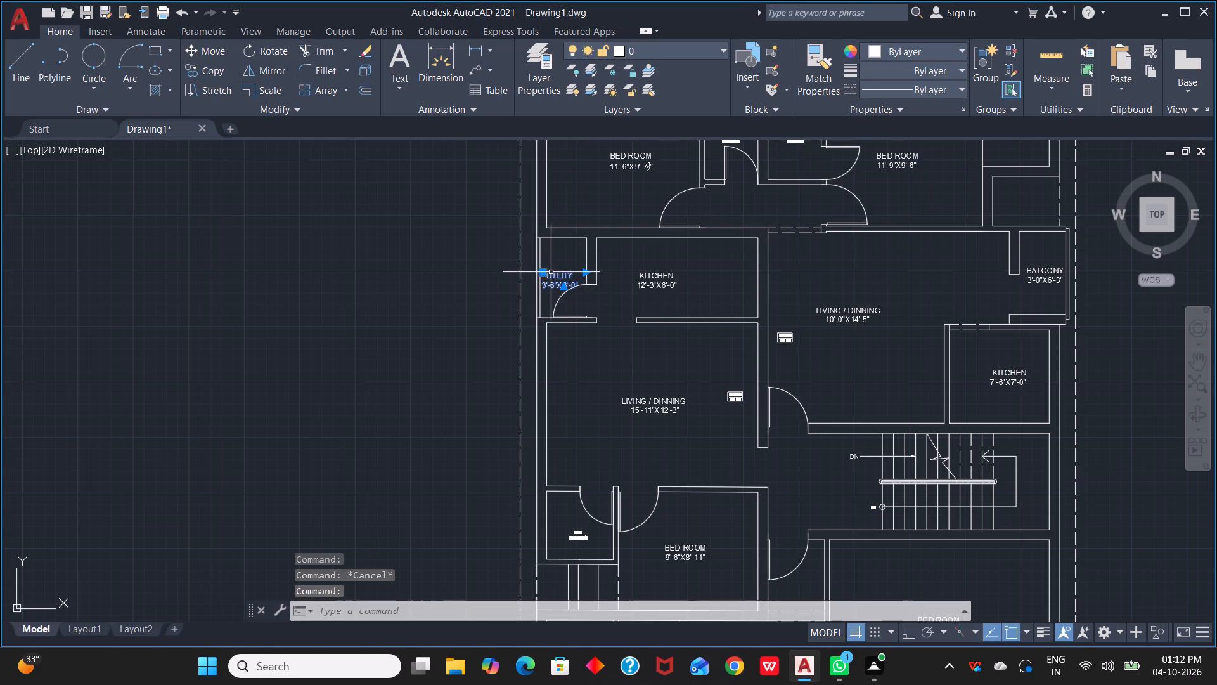
pyautogui.moveTo(546, 273); pyautogui.dragTo(550, 261)
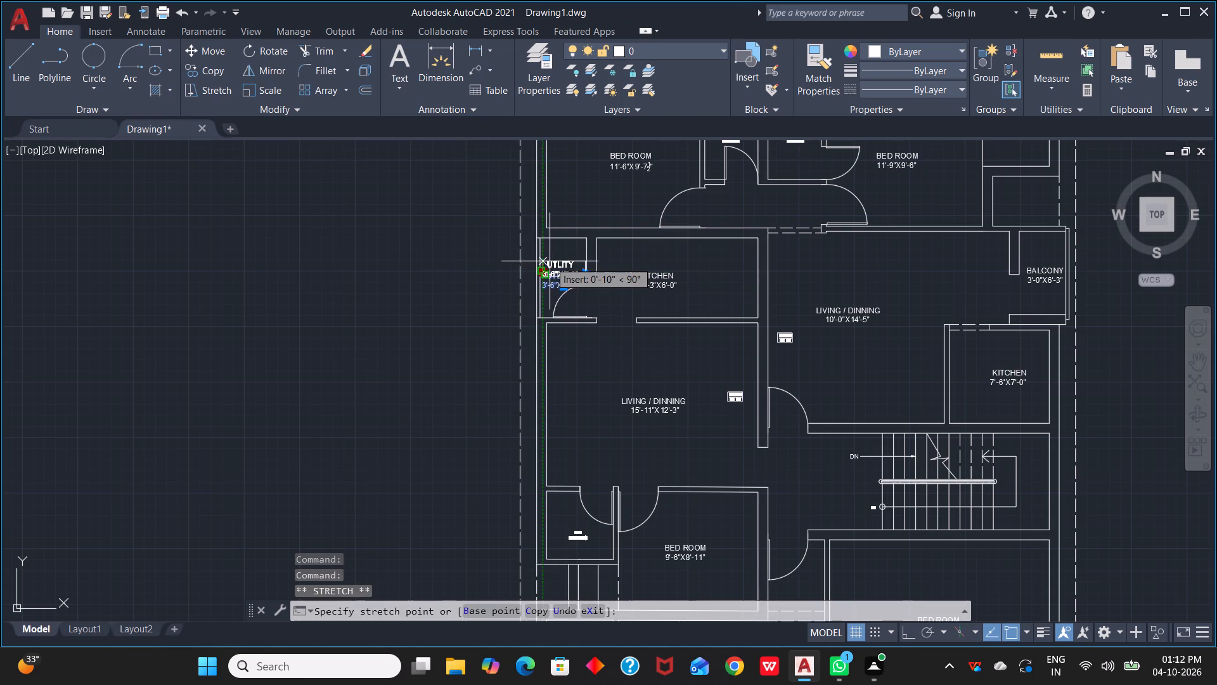
pyautogui.moveTo(550, 261); pyautogui.dragTo(552, 258)
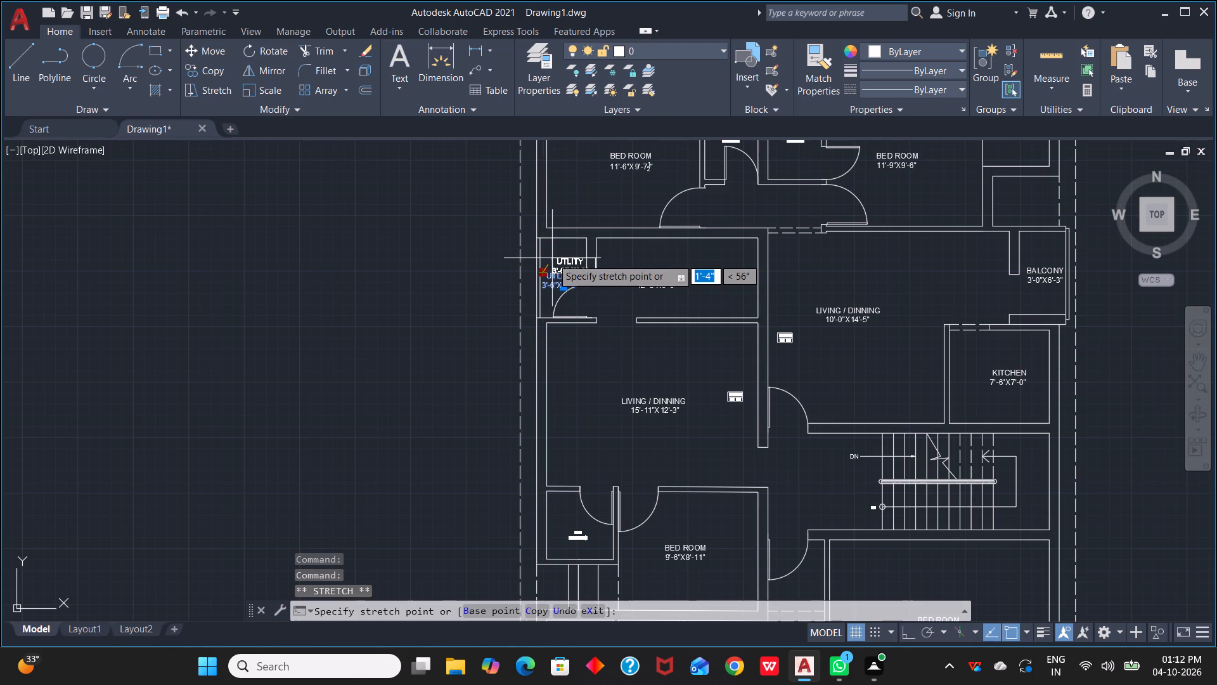
pyautogui.moveTo(552, 258); pyautogui.dragTo(555, 257)
pyautogui.press('F8')
pyautogui.click(555, 257)
pyautogui.press('Escape')
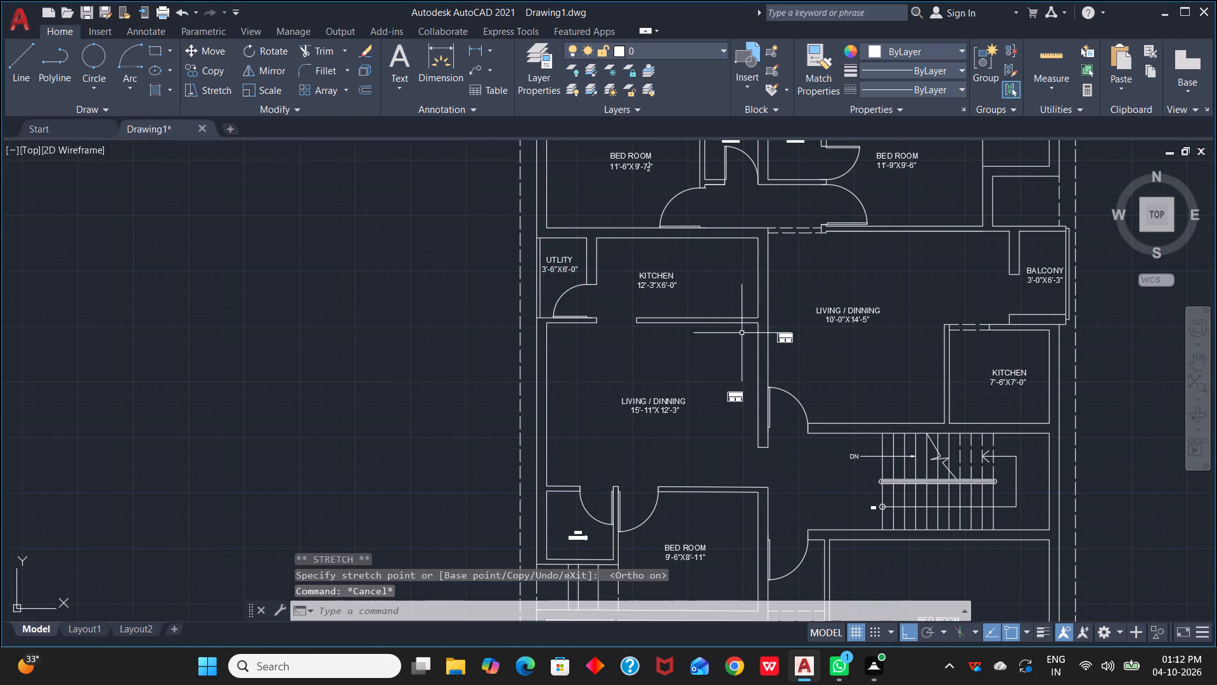
# Flip the door of the bath beside the 11'-9"X9'-6" bedroom both ways so it swings into the bath, hinged at the lower wall.
pyautogui.scroll(-1, 740, 332)
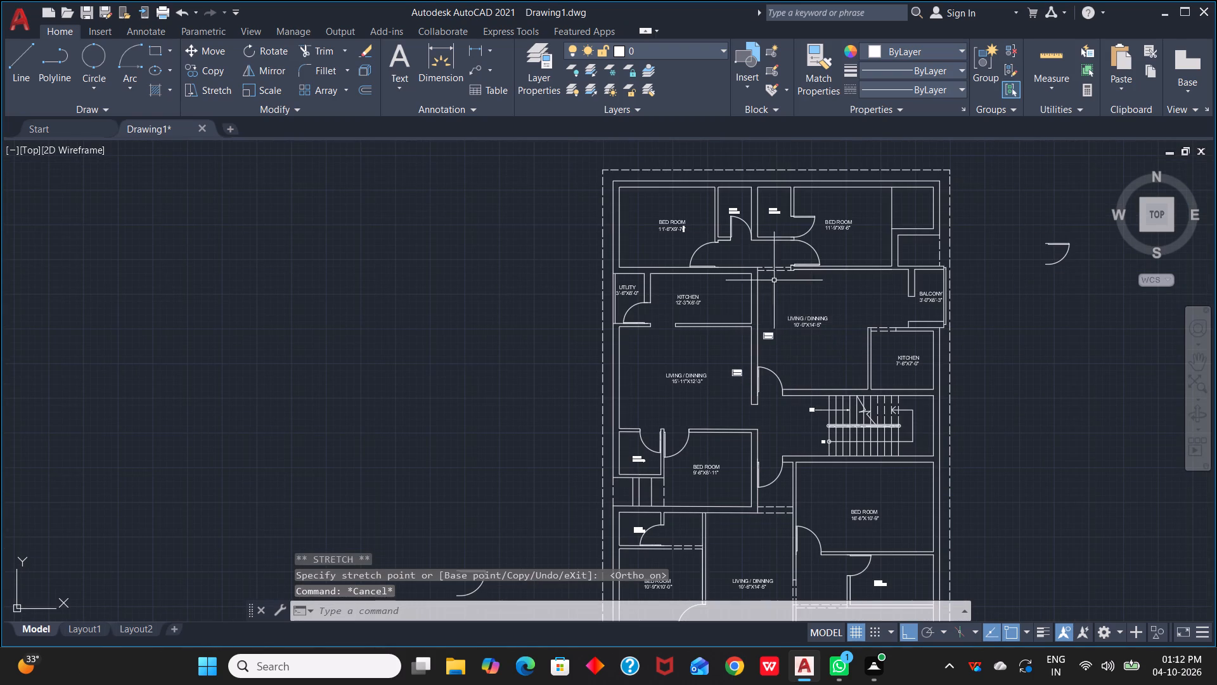
pyautogui.click(812, 218)
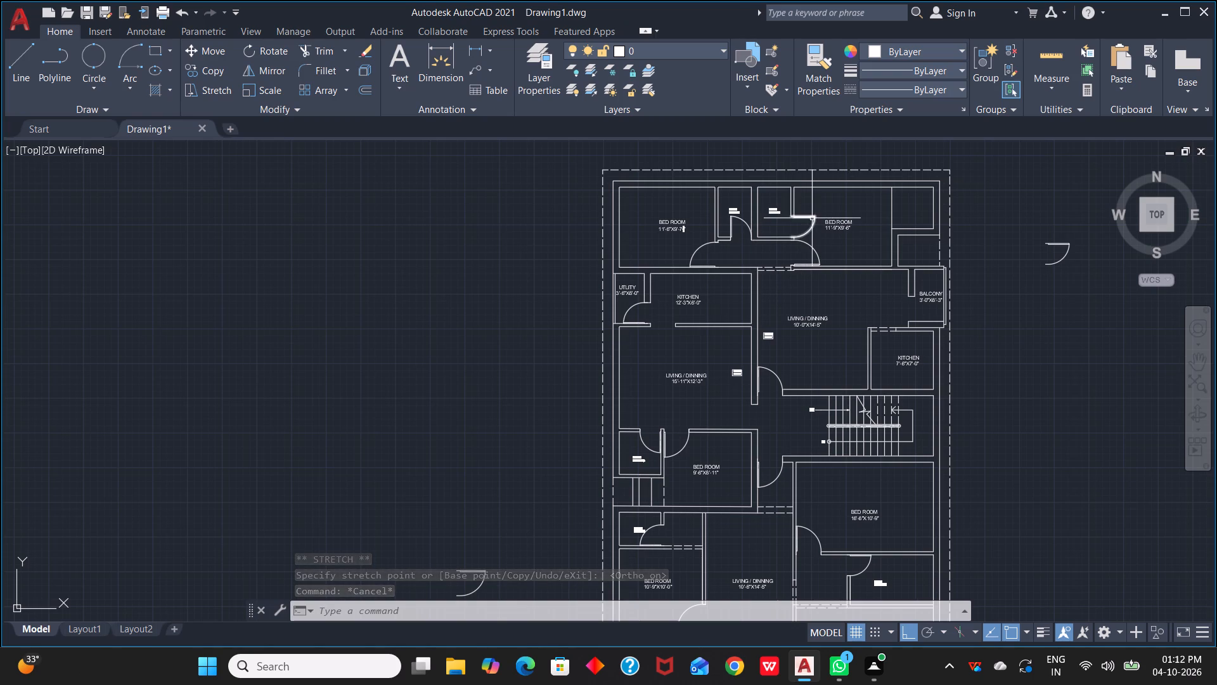
pyautogui.scroll(4, 799, 226)
pyautogui.click(756, 207)
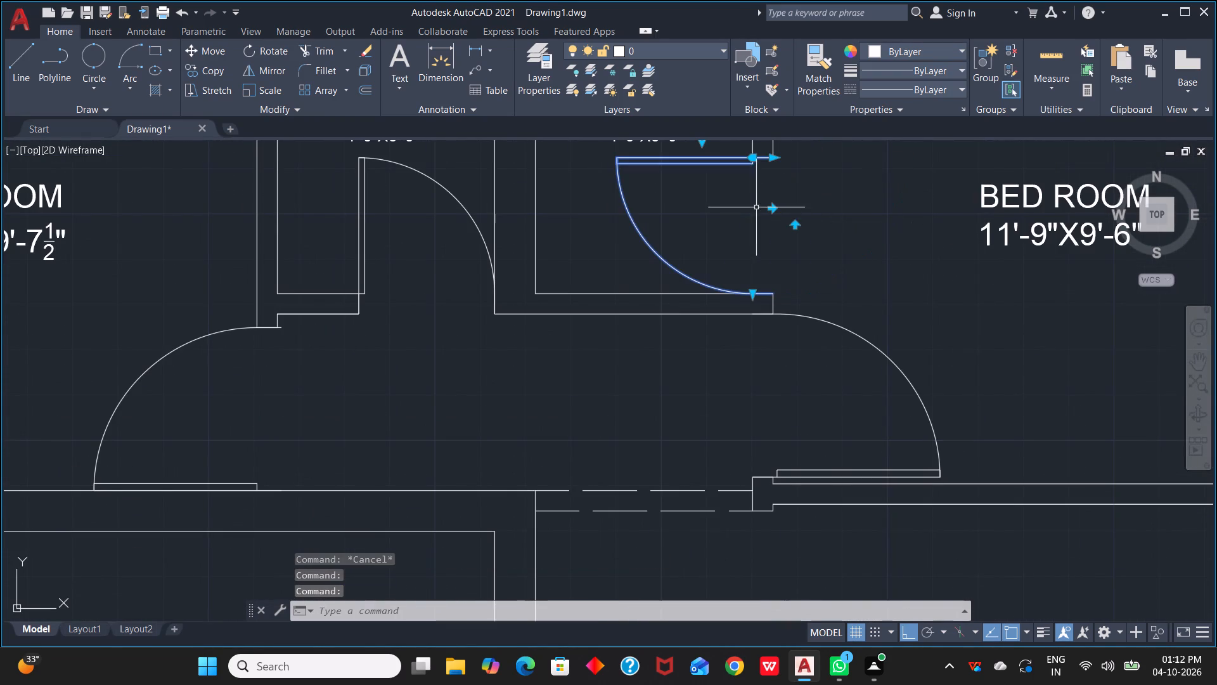
pyautogui.click(792, 223)
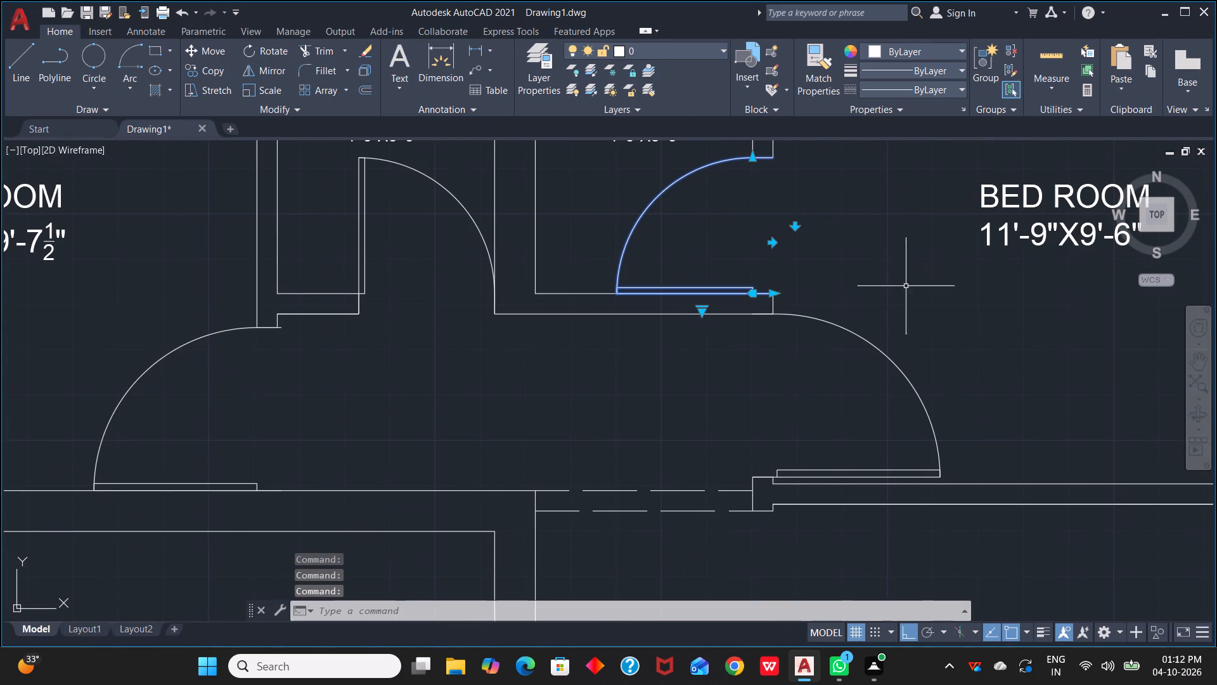
pyautogui.press('Escape')
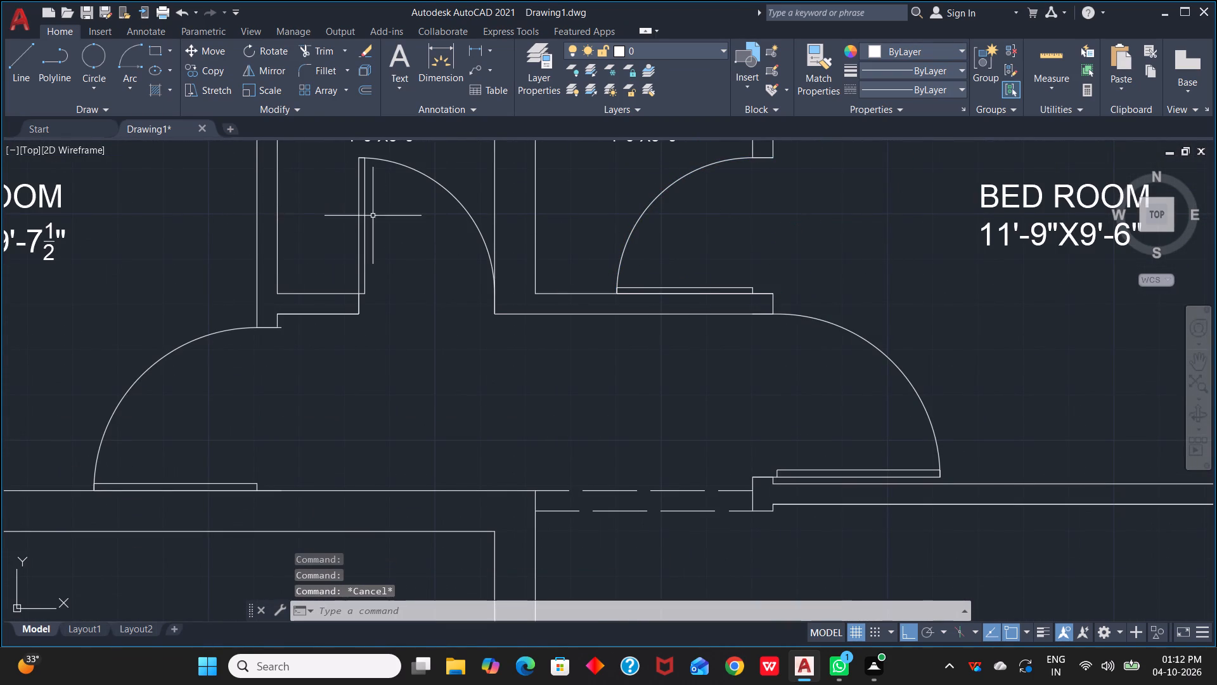
# Flip the door of the bath beside the 11'-6" bedroom sideways so its hinge sits at the wall farther from that bedroom.
pyautogui.click(361, 218)
pyautogui.click(422, 336)
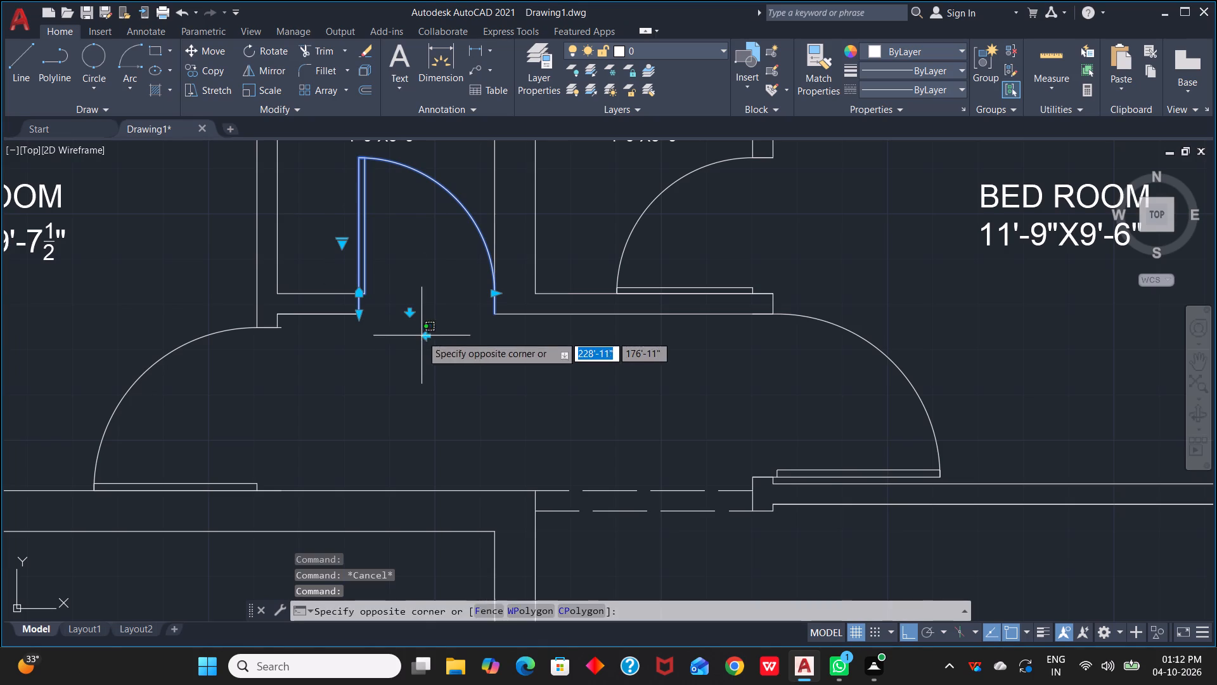
pyautogui.click(428, 334)
pyautogui.click(428, 334)
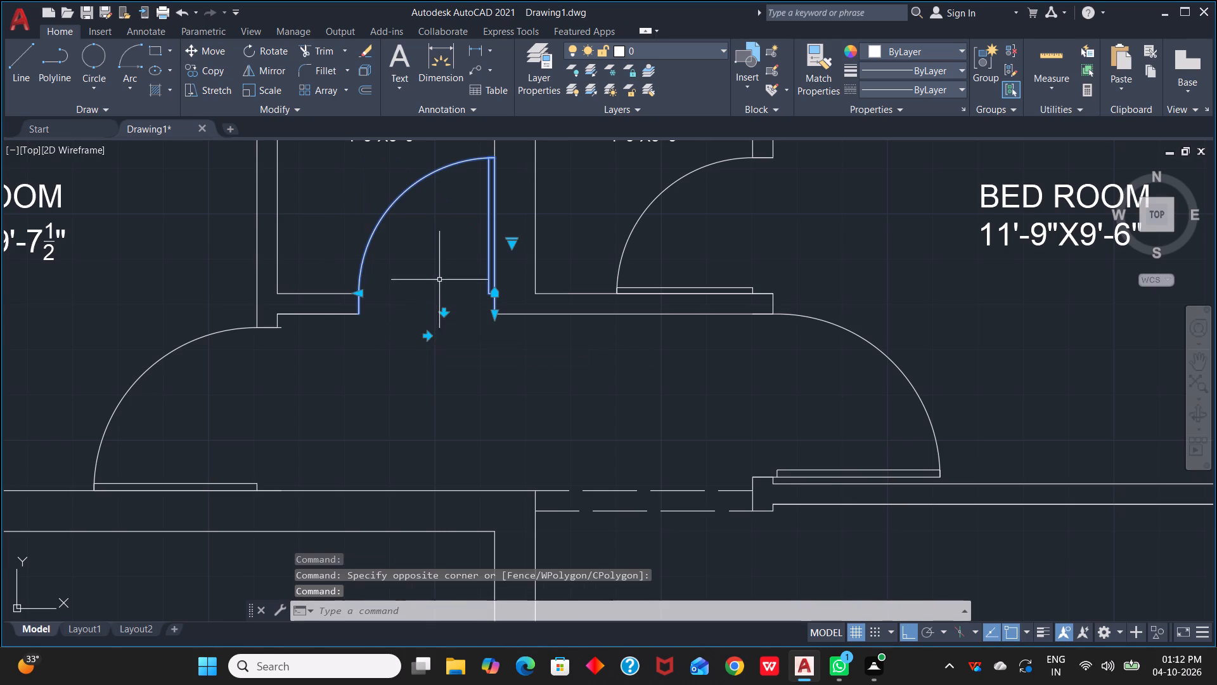
pyautogui.press('Escape')
# Copy the spare horizontal-leaf door from outside the plan into the balcony opening, snapping its hinge-side end to the wall stub's living-room corner with Ortho off.
pyautogui.scroll(-3, 522, 435)
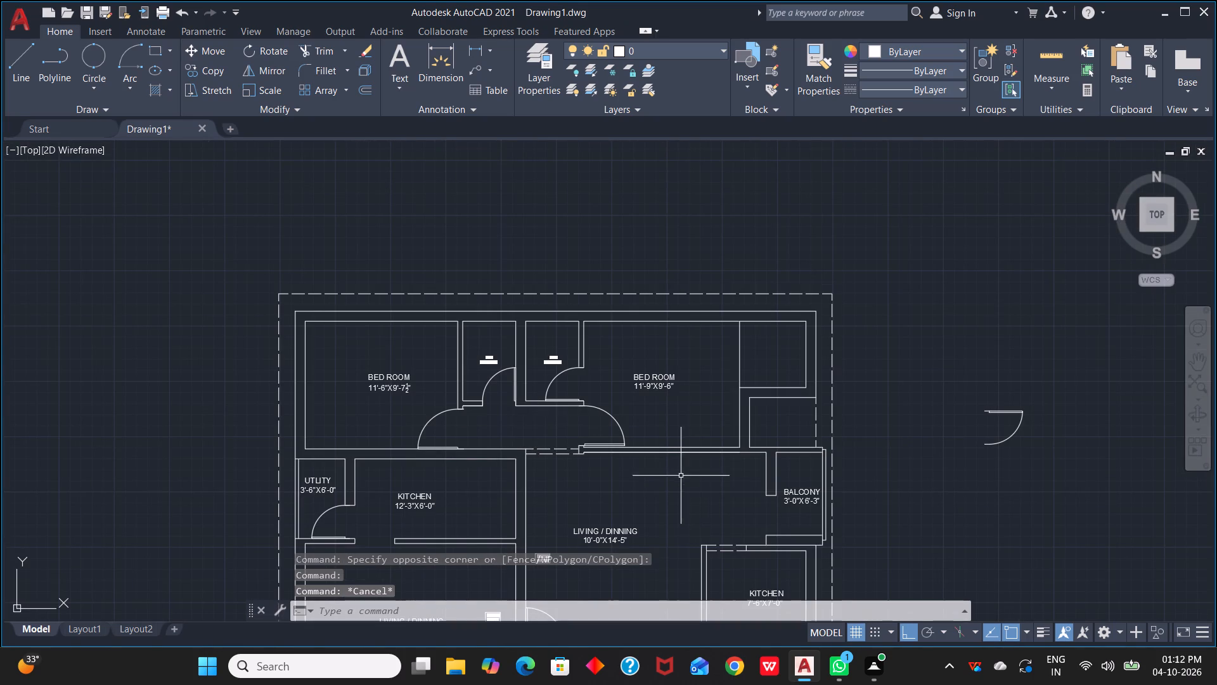
pyautogui.scroll(-1, 665, 448)
pyautogui.moveTo(683, 493); pyautogui.dragTo(683, 465, button='middle')
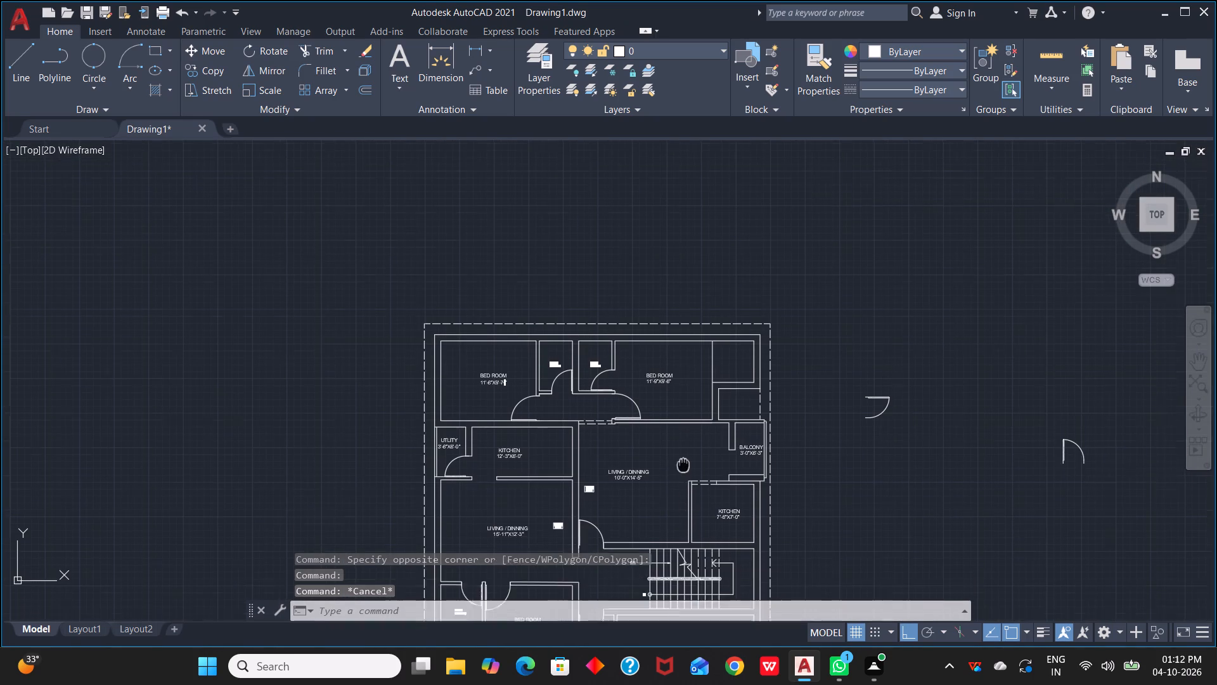
pyautogui.moveTo(683, 465); pyautogui.dragTo(685, 436, button='middle')
pyautogui.click(875, 369)
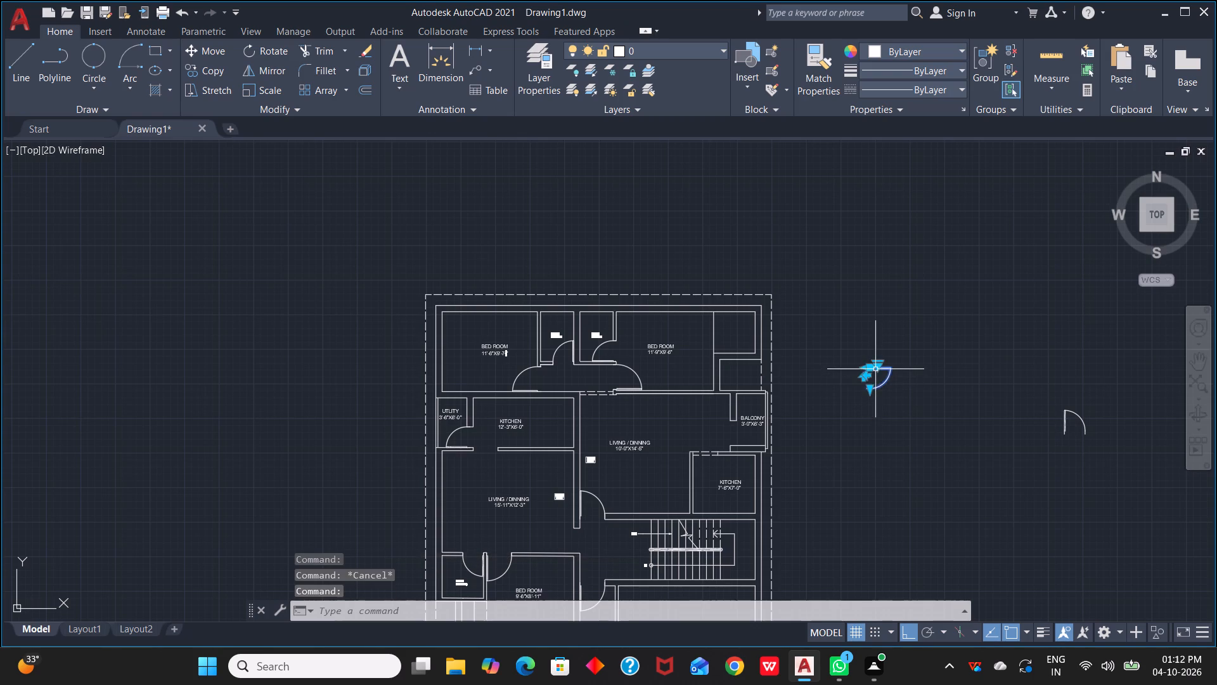
pyautogui.scroll(3, 885, 410)
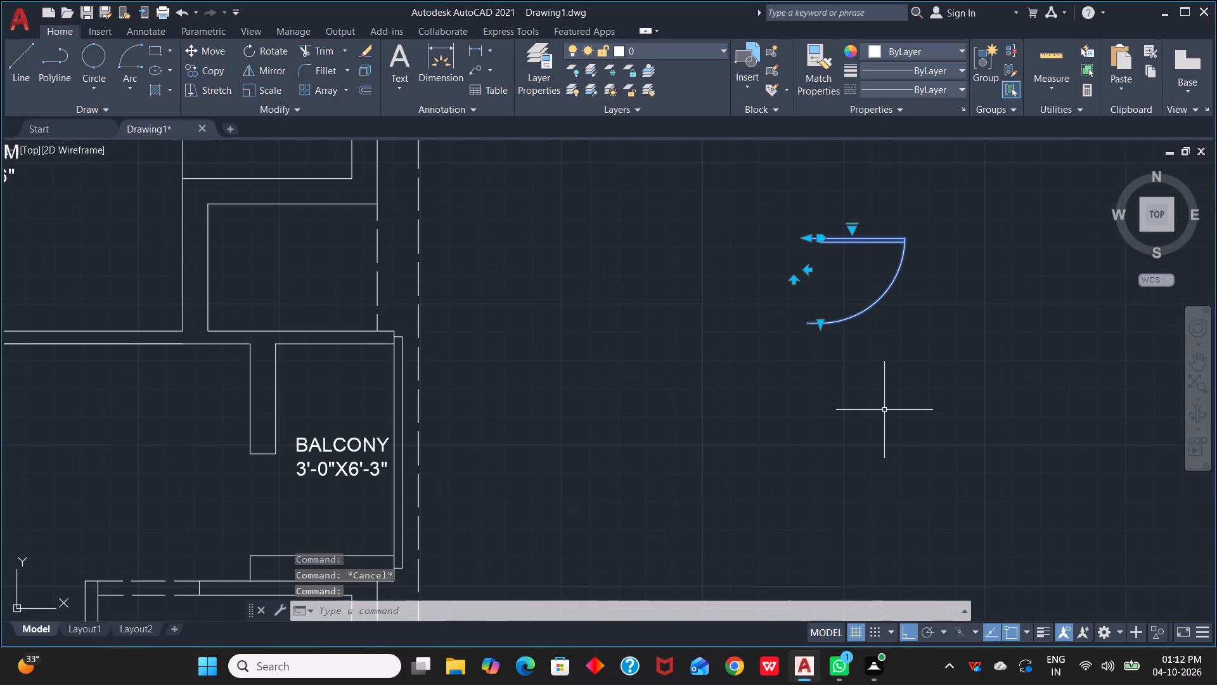
pyautogui.write('CO')
pyautogui.press('space')
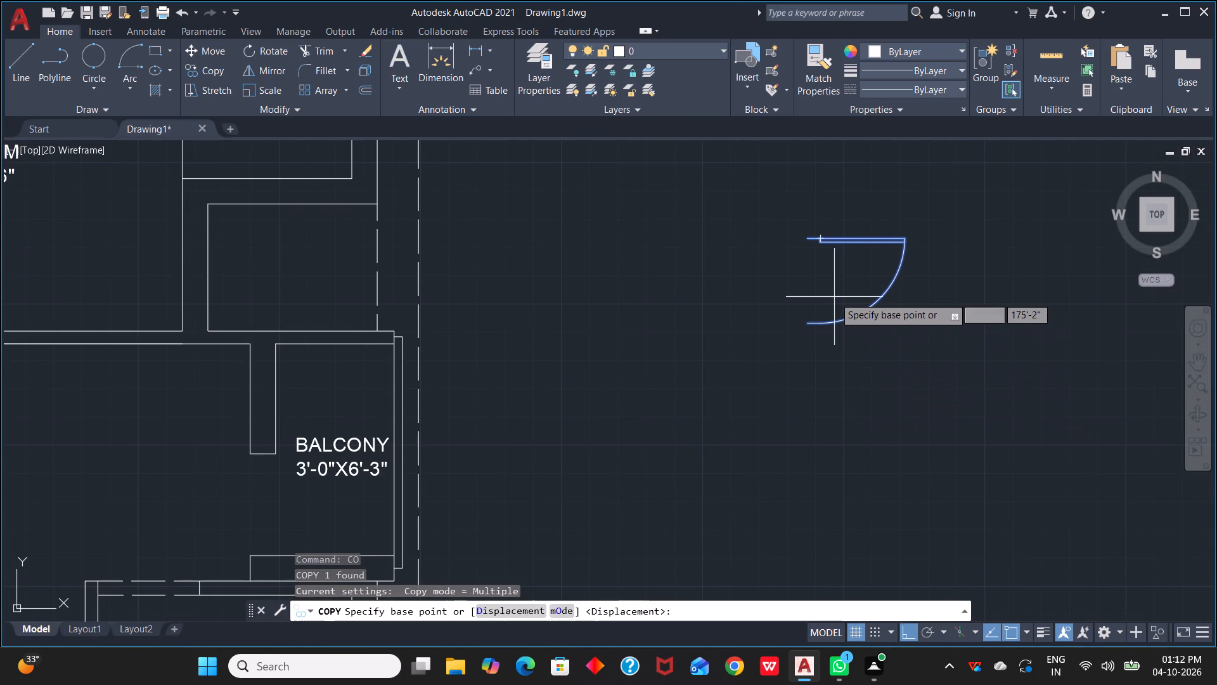
pyautogui.scroll(-1, 818, 289)
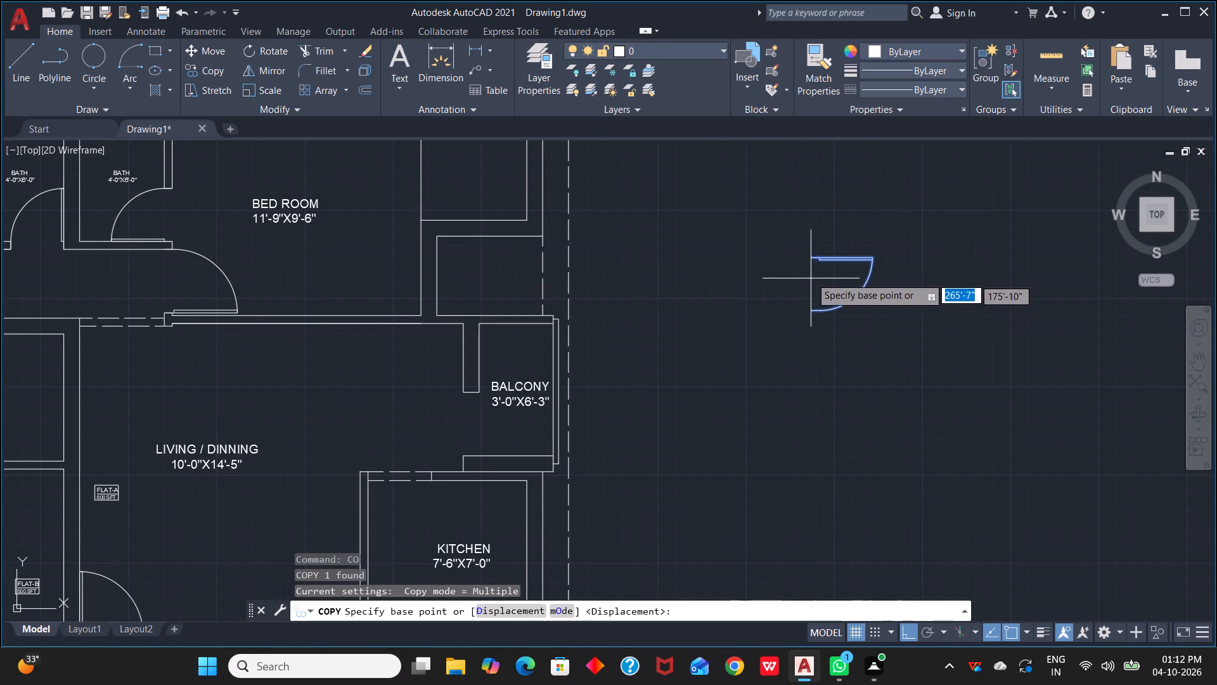
pyautogui.scroll(3, 811, 259)
pyautogui.click(818, 245)
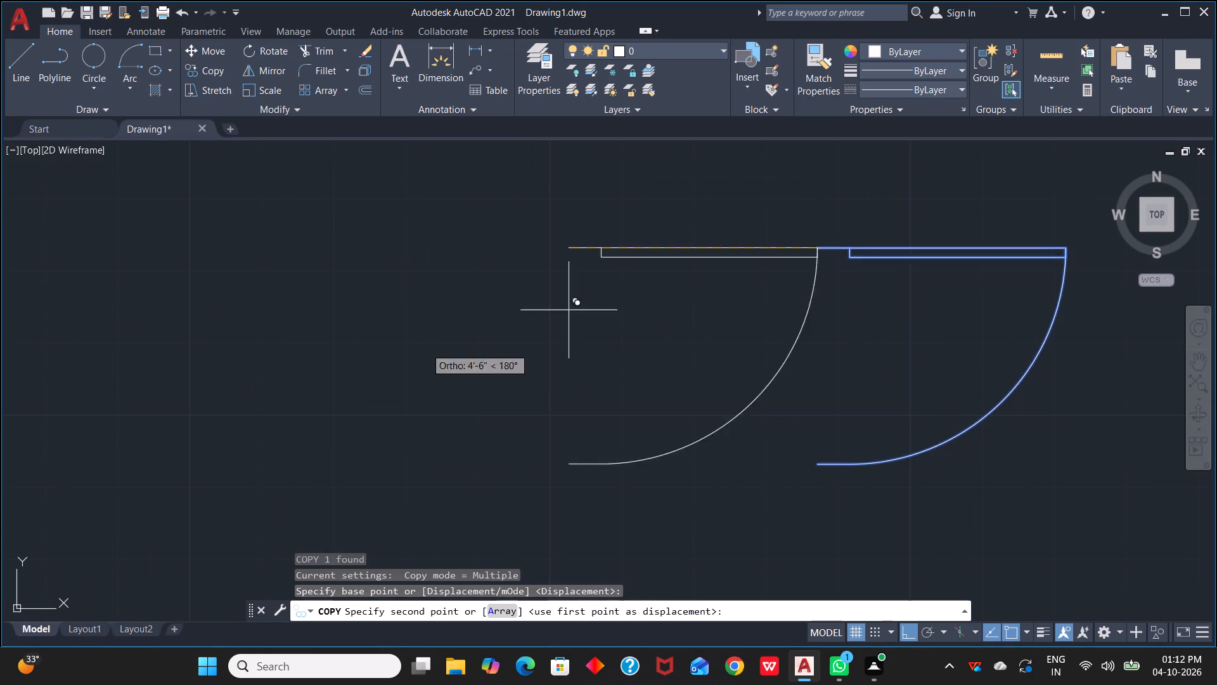
pyautogui.scroll(-4, 297, 426)
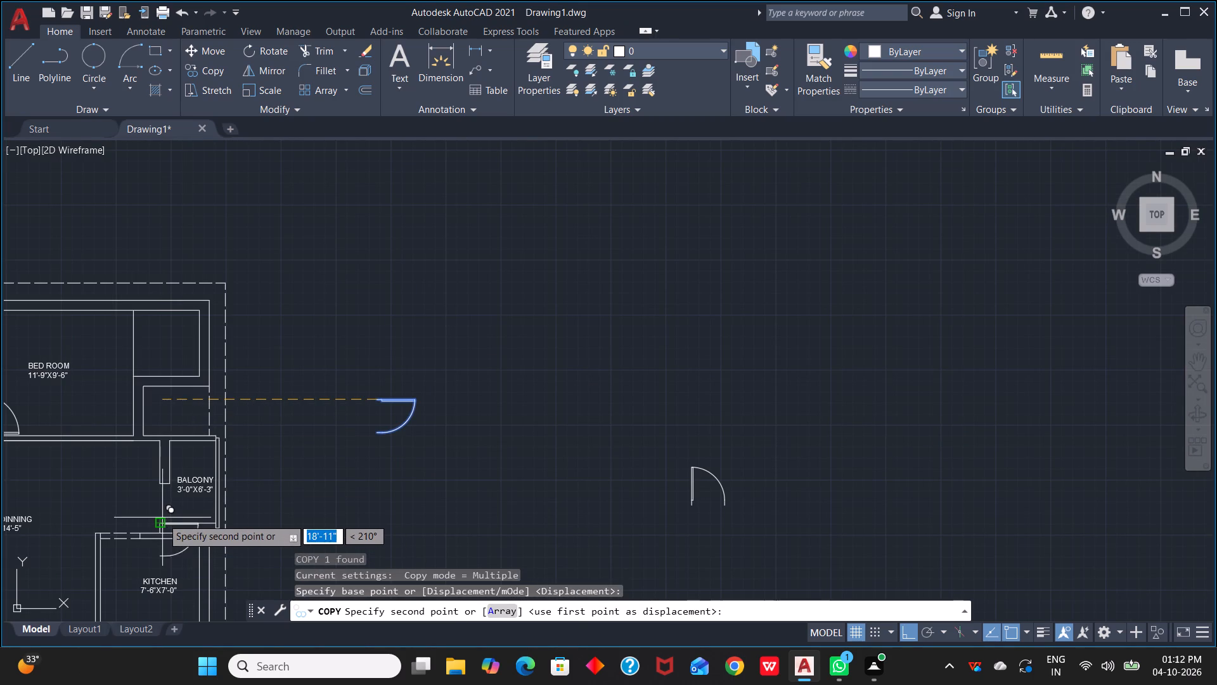
pyautogui.press('F8')
pyautogui.scroll(3, 169, 502)
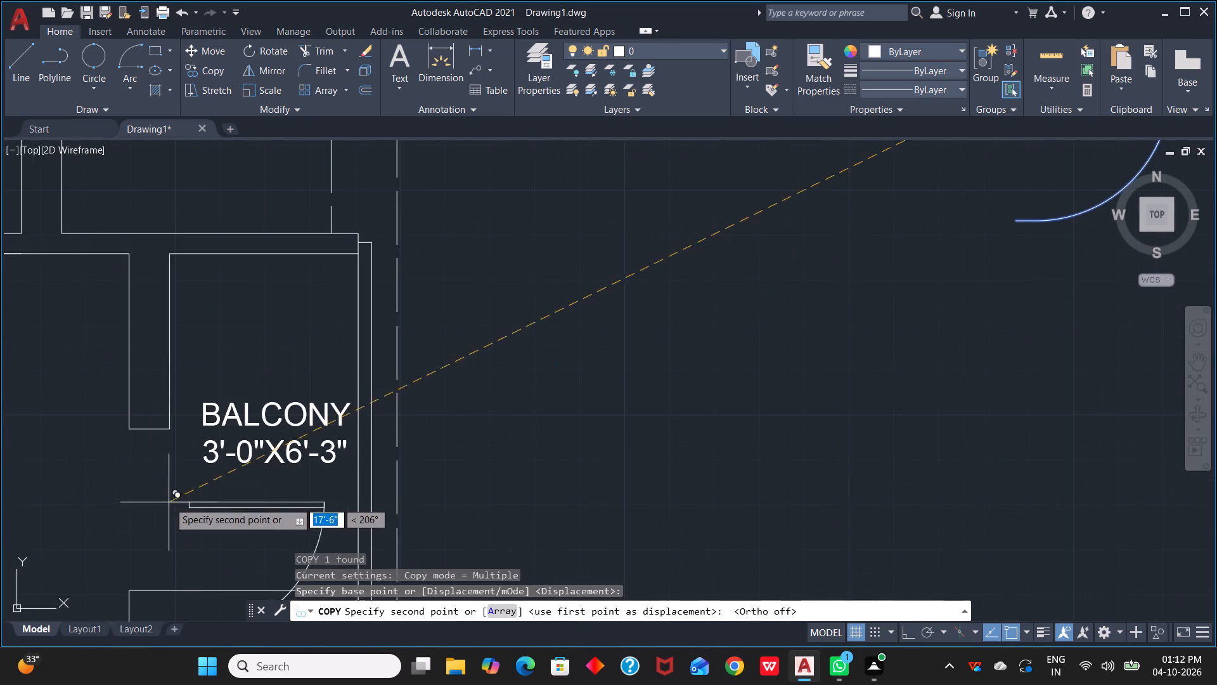
pyautogui.scroll(2, 128, 438)
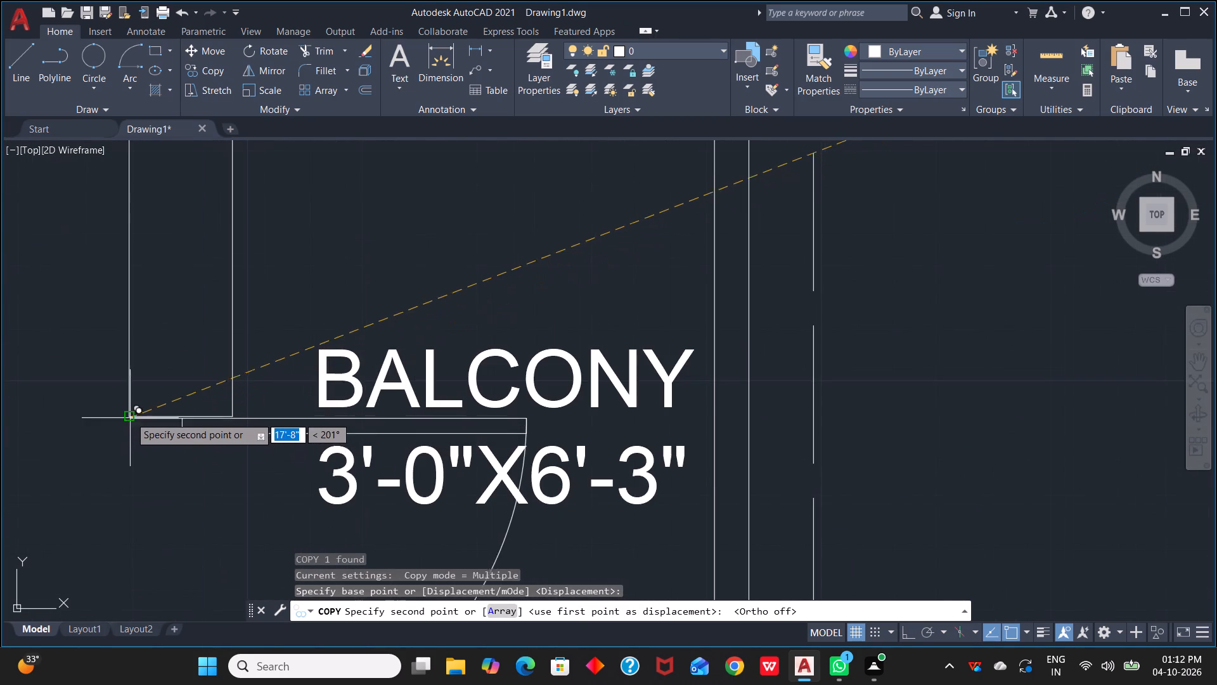
pyautogui.click(126, 414)
pyautogui.press('Escape')
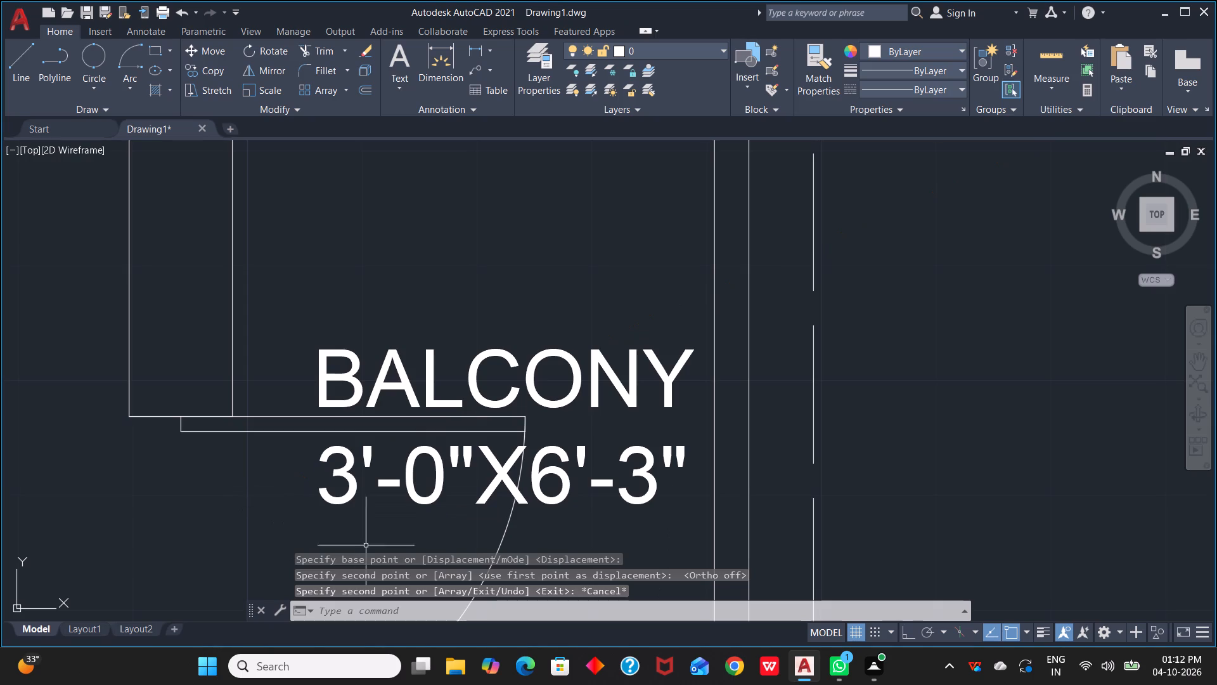
# Flip the balcony door vertically so its hinge sits at the lower side of the opening, still swinging into the balcony.
pyautogui.scroll(-3, 367, 506)
pyautogui.click(406, 483)
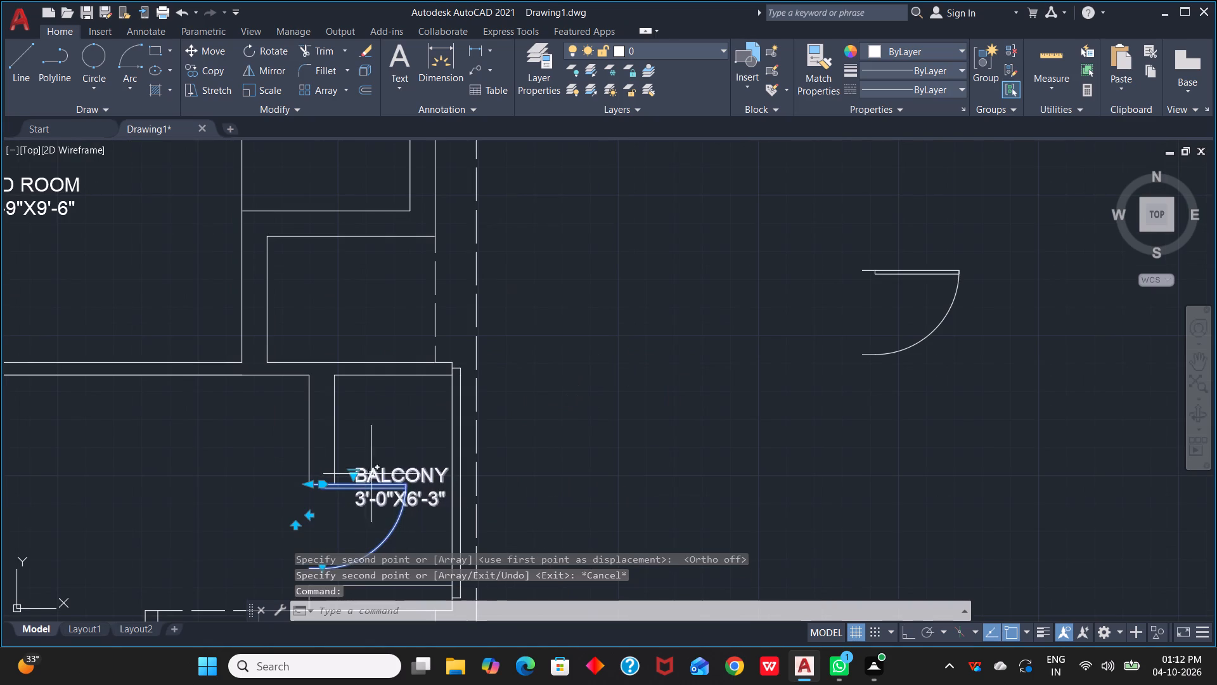
pyautogui.click(298, 527)
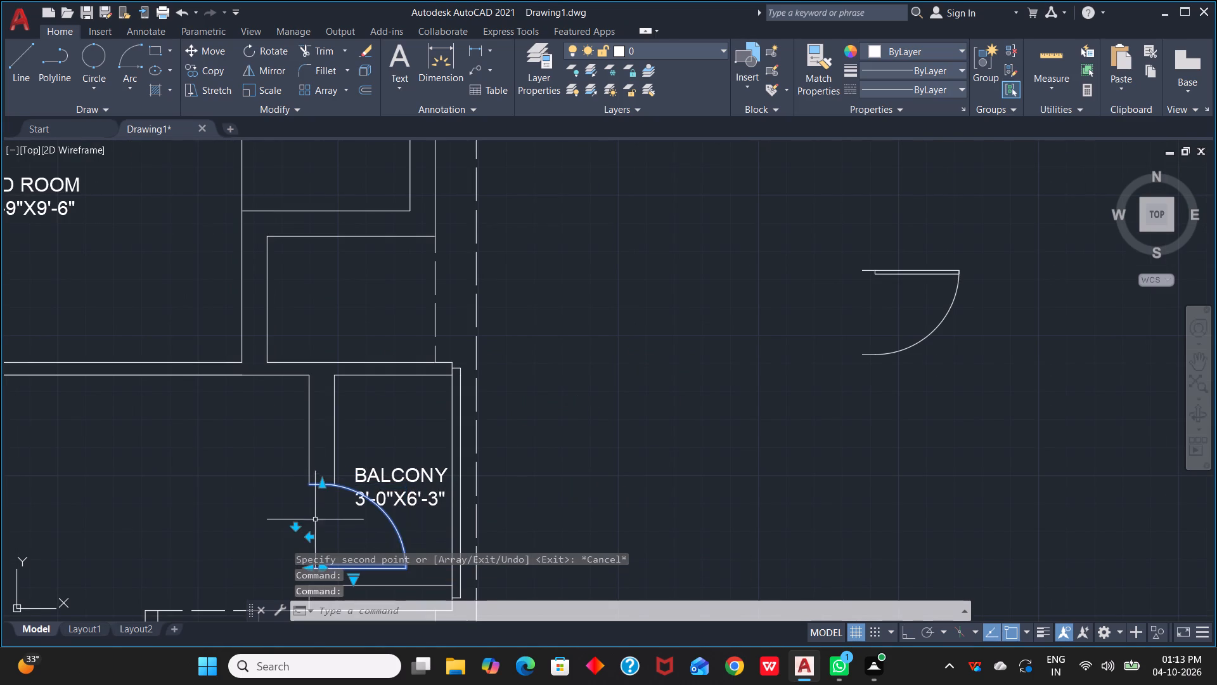
pyautogui.scroll(-1, 351, 520)
pyautogui.scroll(-1, 487, 506)
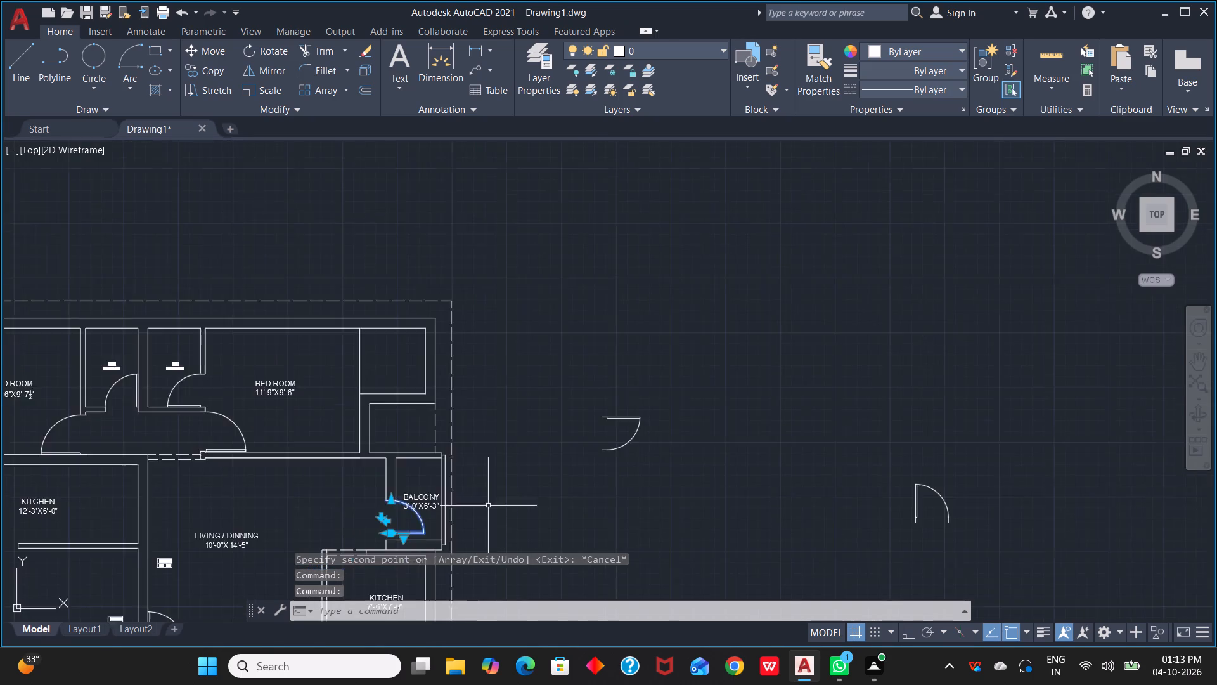
pyautogui.moveTo(488, 506); pyautogui.dragTo(598, 396, button='middle')
pyautogui.press('Escape')
# Move the BALCONY 3'-0"X6'-3" label up, clear of the new door's swing.
pyautogui.click(530, 395)
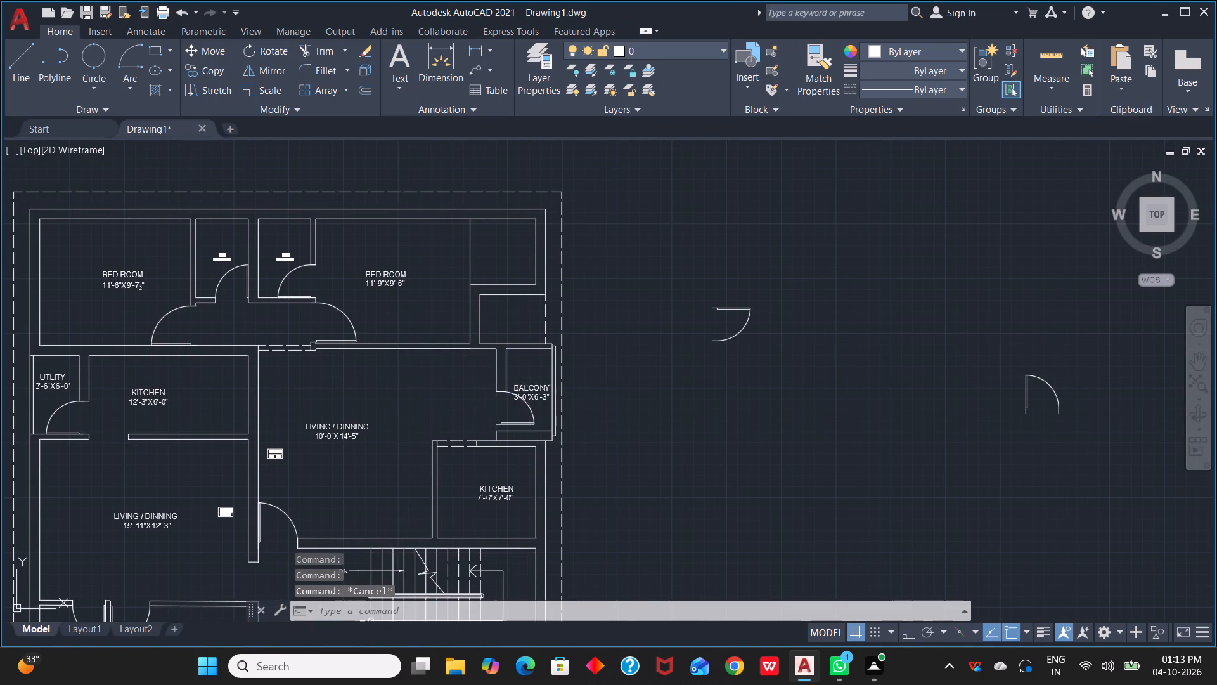
pyautogui.moveTo(512, 384); pyautogui.dragTo(510, 366)
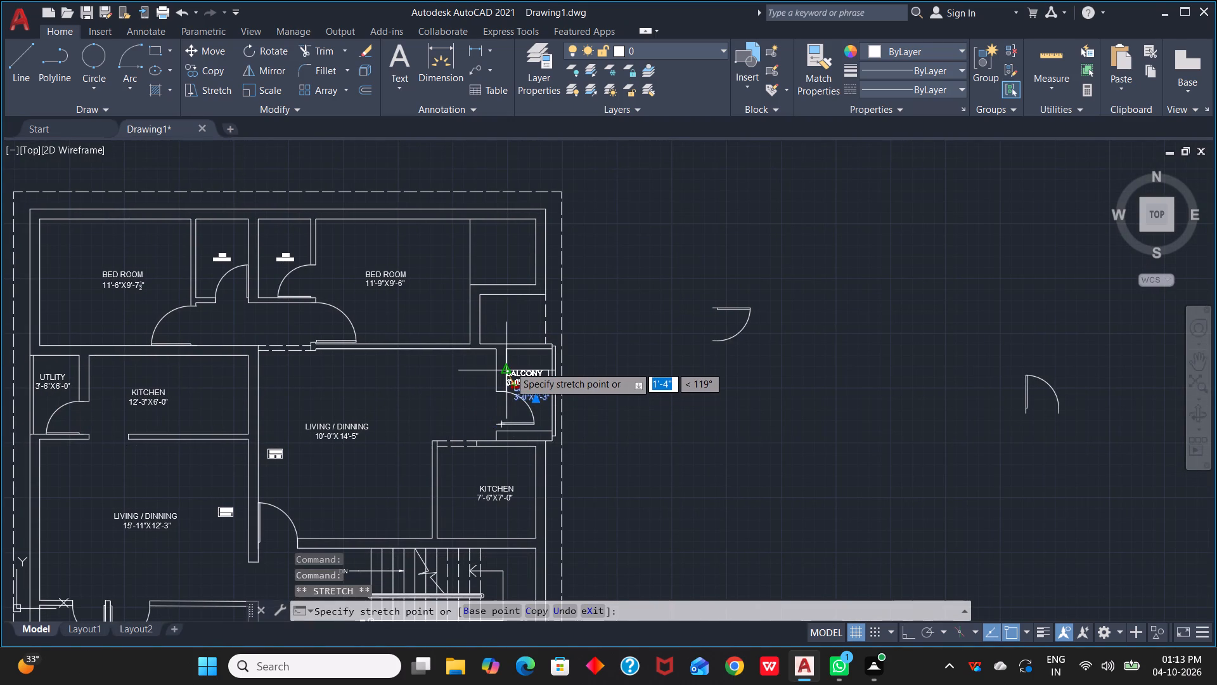
pyautogui.moveTo(510, 366); pyautogui.dragTo(510, 363)
pyautogui.click(510, 363)
pyautogui.press('Escape')
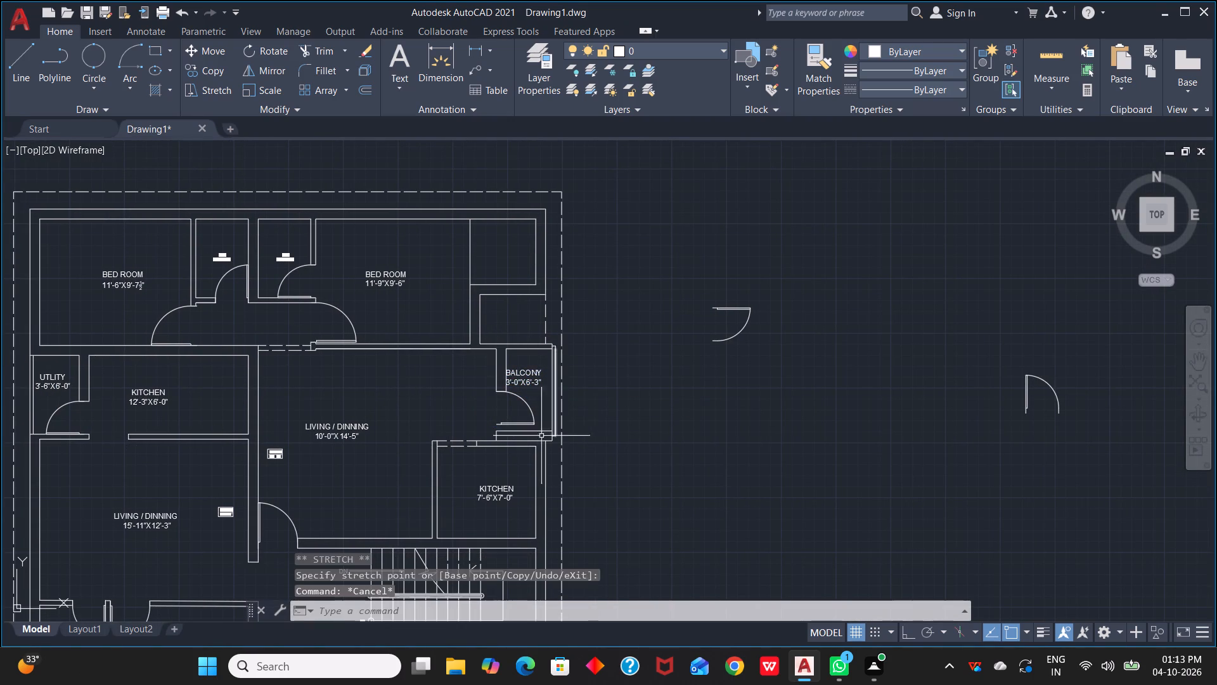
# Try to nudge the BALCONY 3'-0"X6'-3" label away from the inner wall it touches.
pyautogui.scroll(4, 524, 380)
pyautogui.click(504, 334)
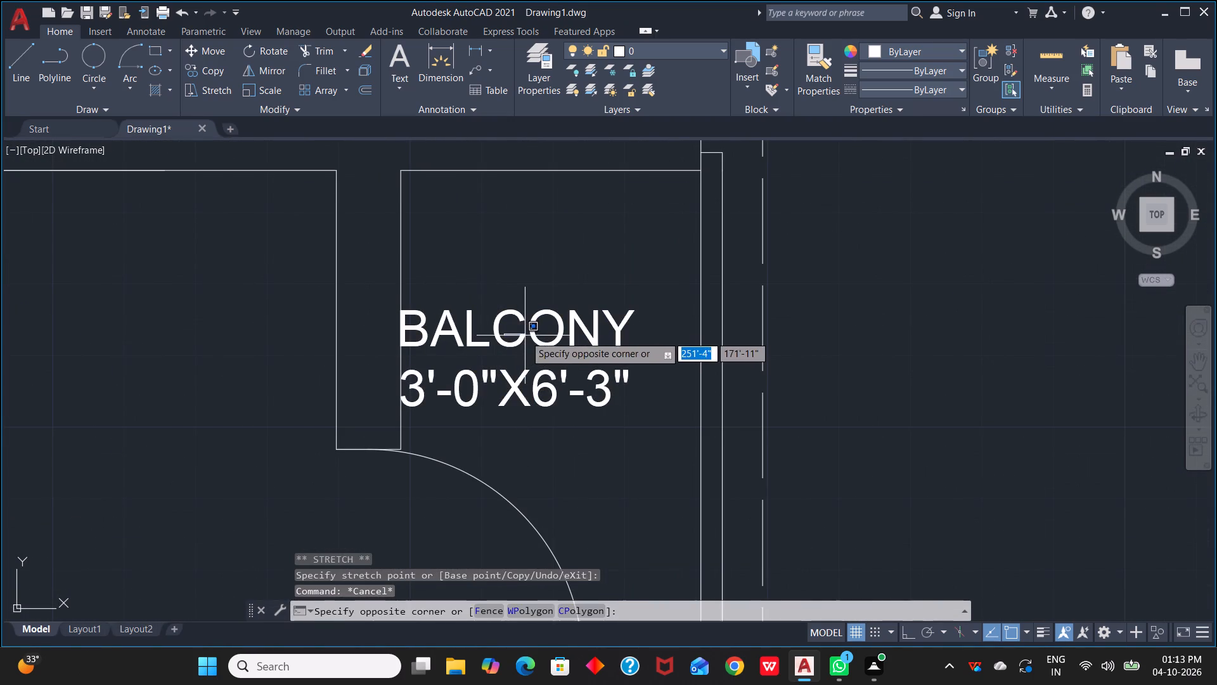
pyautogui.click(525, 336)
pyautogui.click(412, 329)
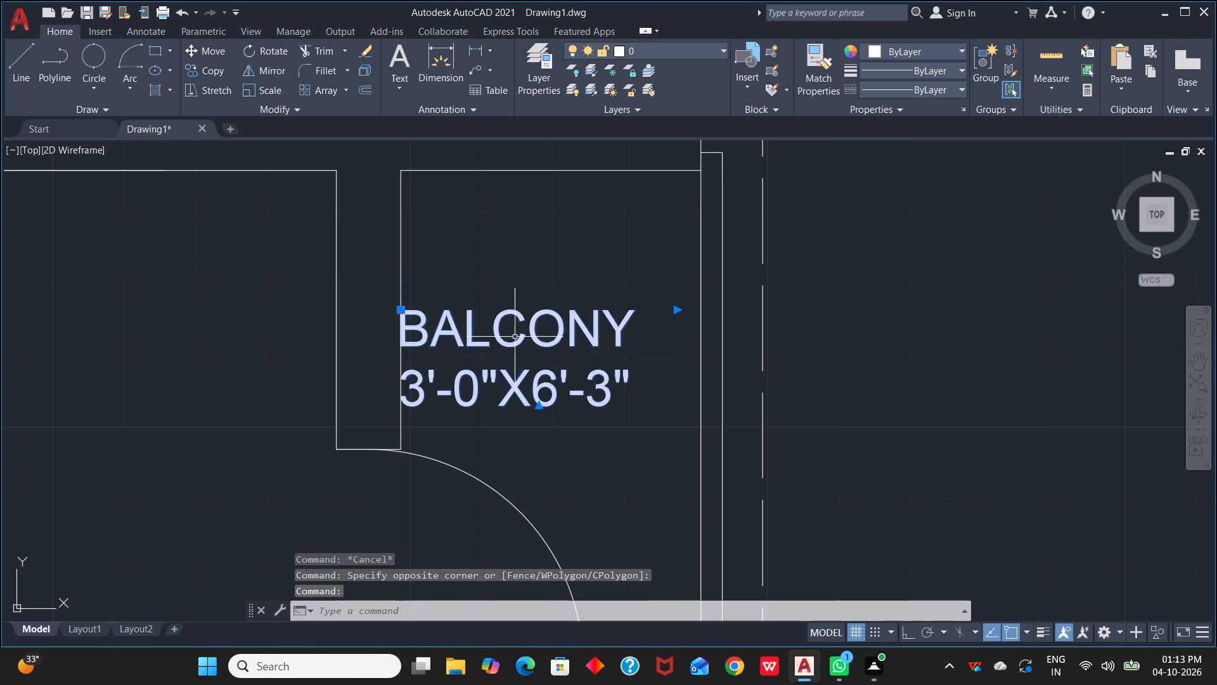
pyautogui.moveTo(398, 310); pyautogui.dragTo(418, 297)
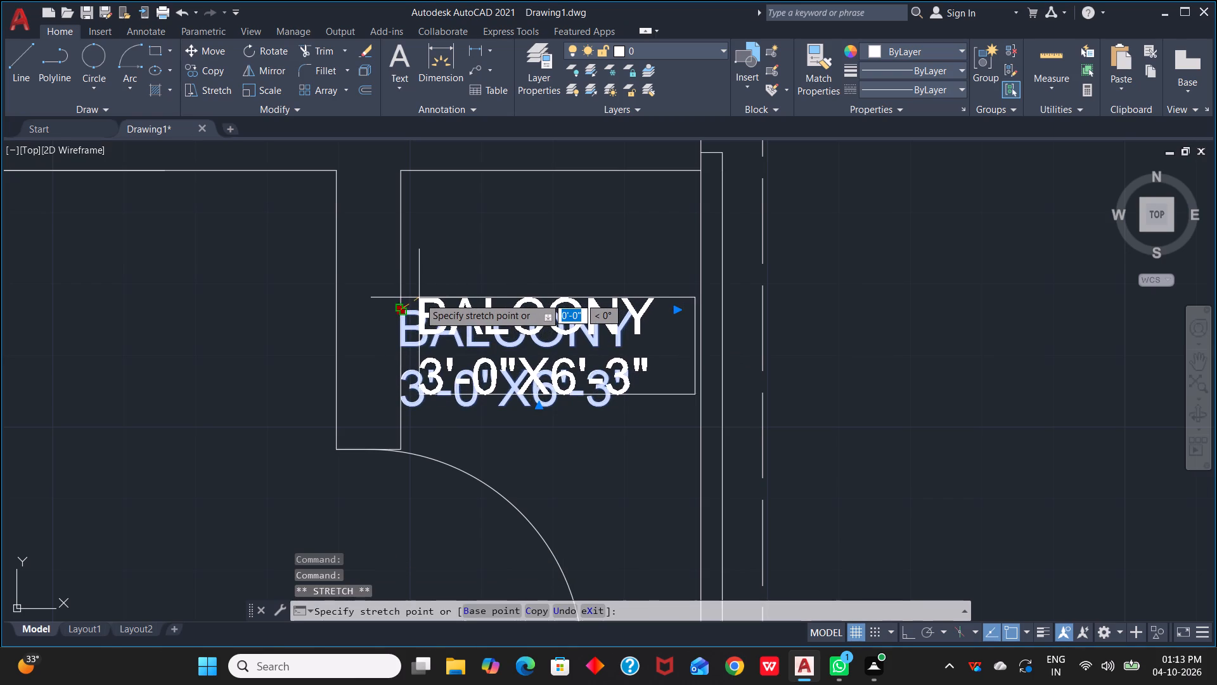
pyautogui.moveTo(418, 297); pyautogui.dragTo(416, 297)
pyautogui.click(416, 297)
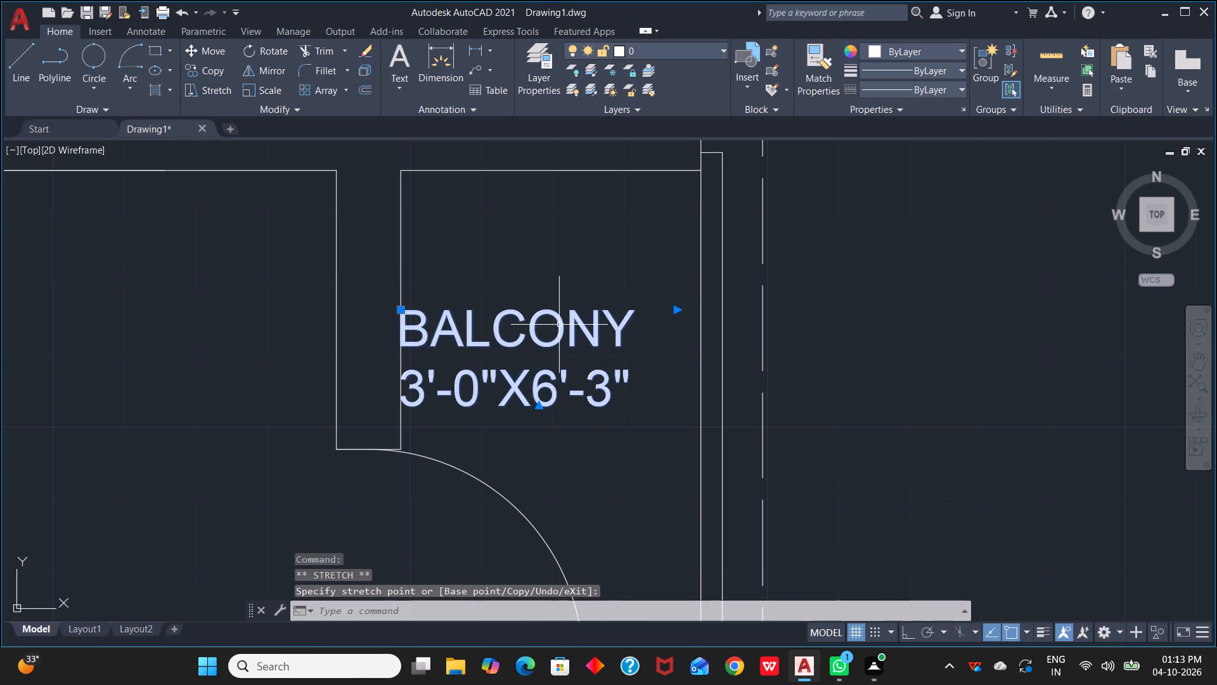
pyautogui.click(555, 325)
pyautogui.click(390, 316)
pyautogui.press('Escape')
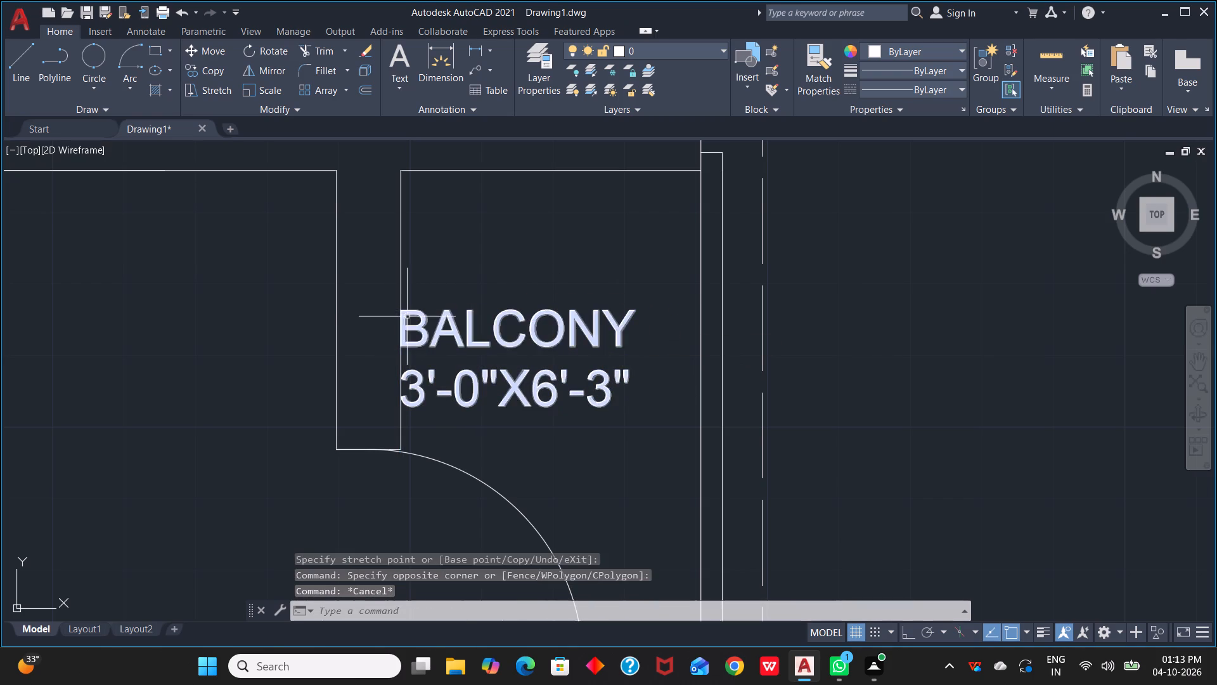
# Centre the BALCONY 3'-0"X6'-3" label between the balcony walls above the door swing, narrowing its text frame to fit.
pyautogui.click(407, 318)
pyautogui.moveTo(401, 310); pyautogui.dragTo(429, 306)
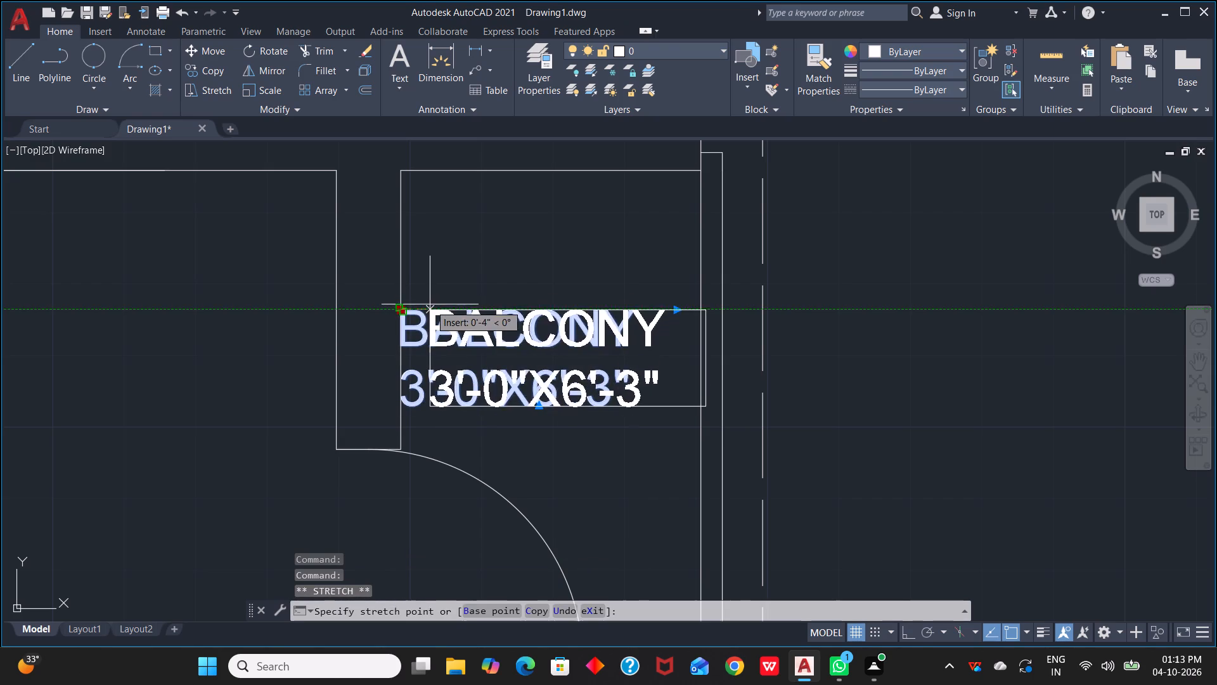
pyautogui.moveTo(429, 306); pyautogui.dragTo(423, 306)
pyautogui.click(423, 306)
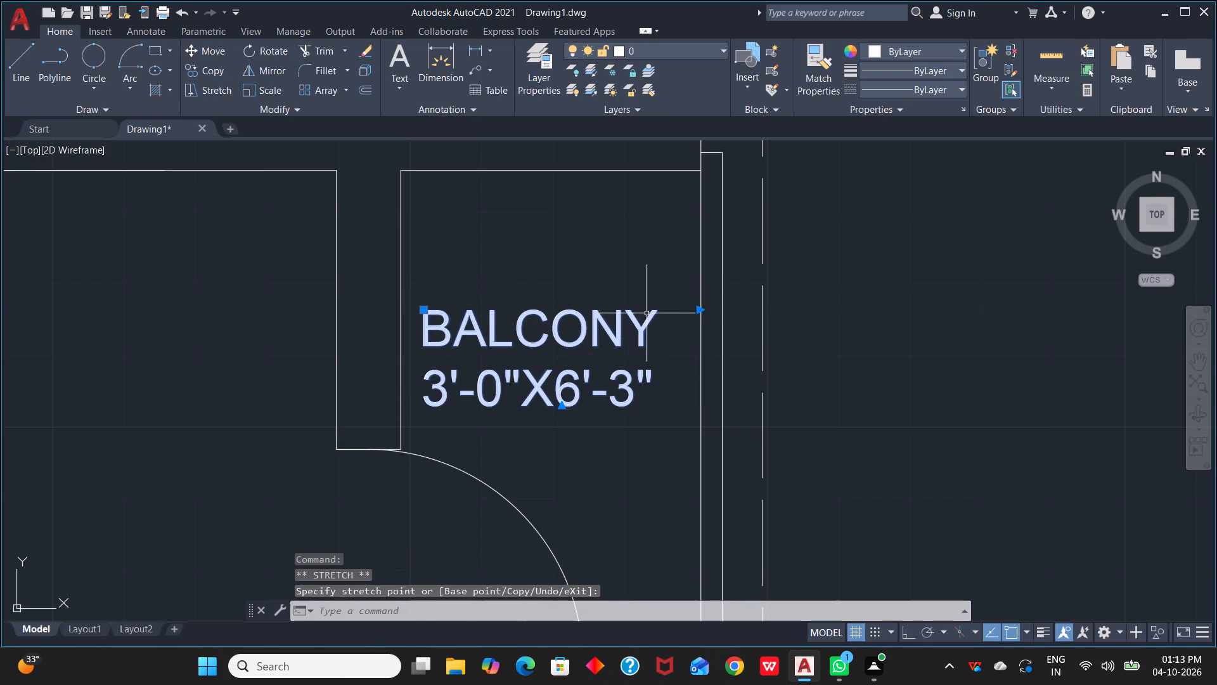
pyautogui.moveTo(699, 313); pyautogui.dragTo(673, 313)
pyautogui.click(673, 313)
pyautogui.moveTo(425, 312); pyautogui.dragTo(431, 280)
pyautogui.click(431, 280)
pyautogui.press('Escape')
pyautogui.press('Escape')
# Reduce the opening angle of the 11'-6" bedroom's door so its leaf stands about 30° open.
pyautogui.scroll(-3, 787, 430)
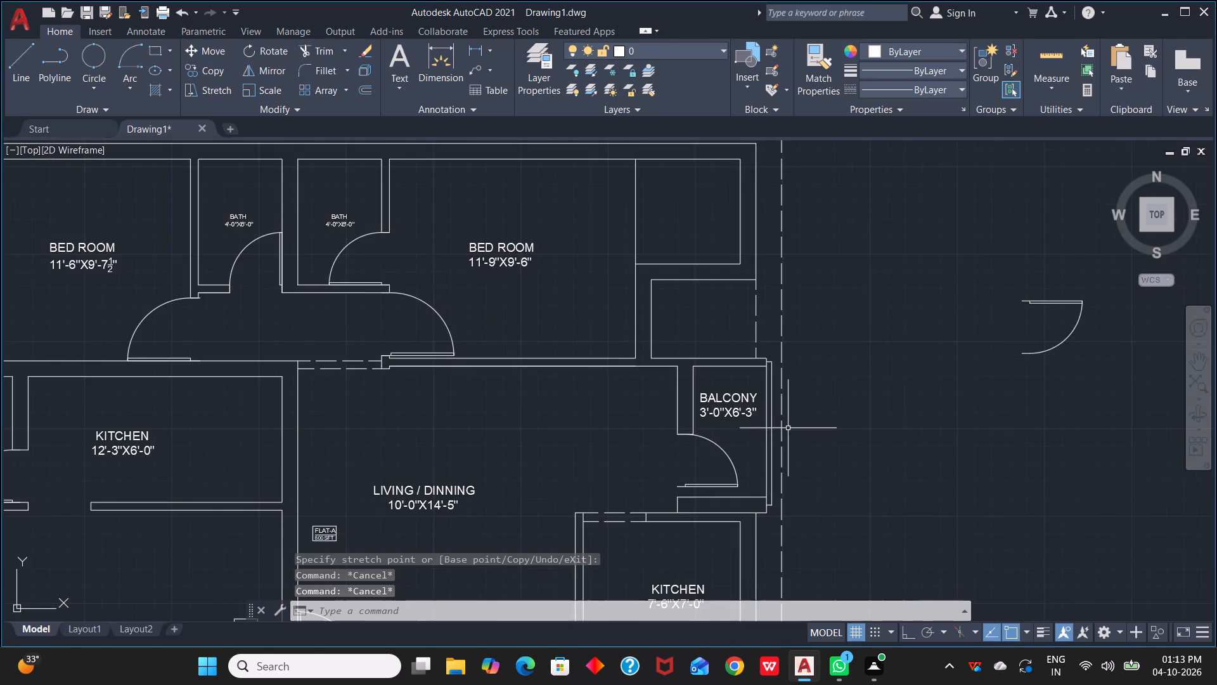
pyautogui.scroll(-3, 840, 434)
pyautogui.scroll(2, 843, 398)
pyautogui.moveTo(846, 403); pyautogui.dragTo(892, 347, button='middle')
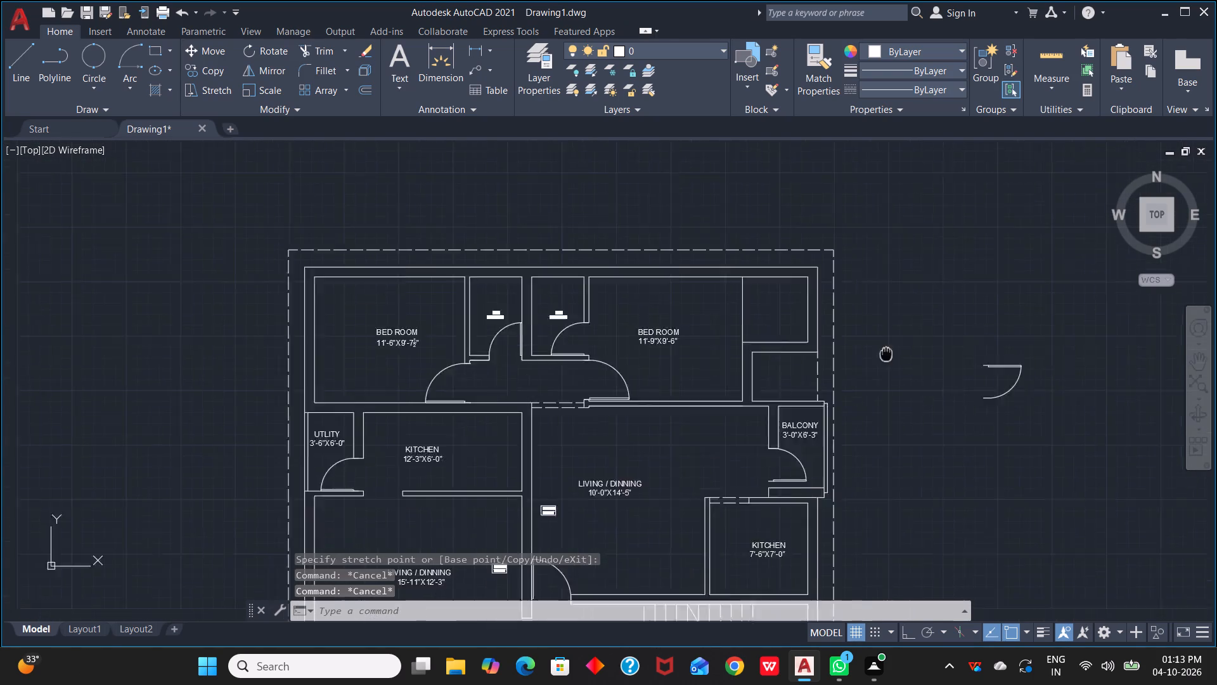
pyautogui.moveTo(892, 347); pyautogui.dragTo(979, 280, button='middle')
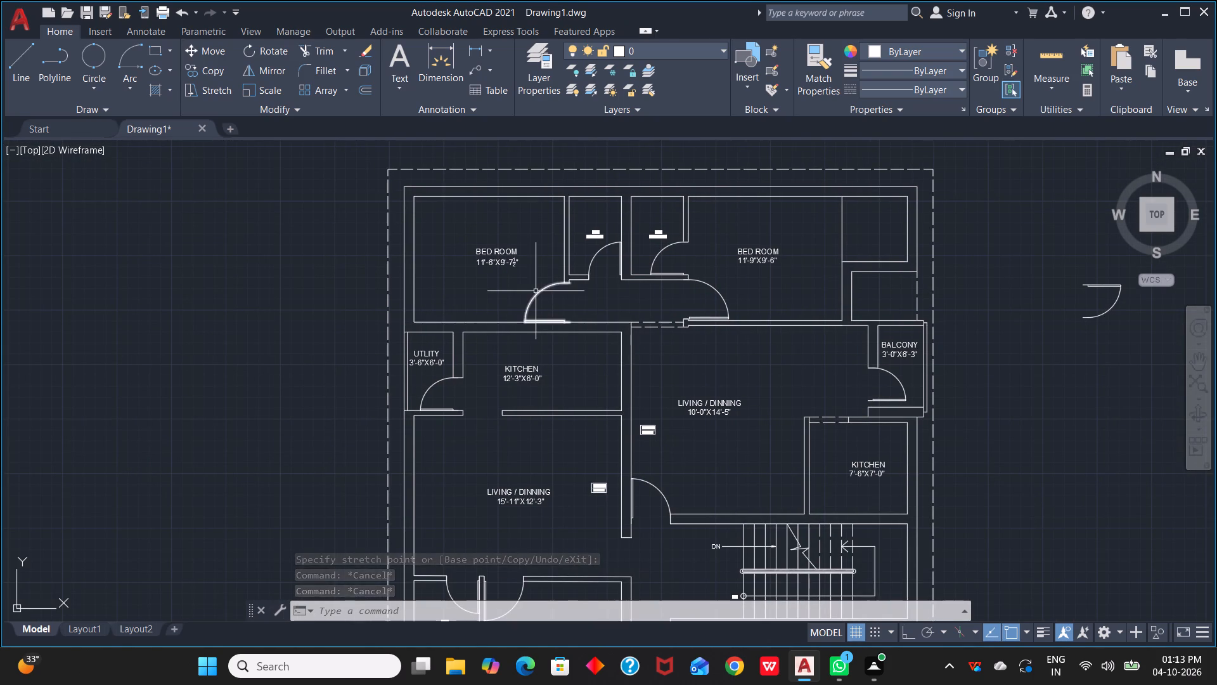
pyautogui.click(536, 291)
pyautogui.scroll(3, 567, 339)
pyautogui.click(491, 293)
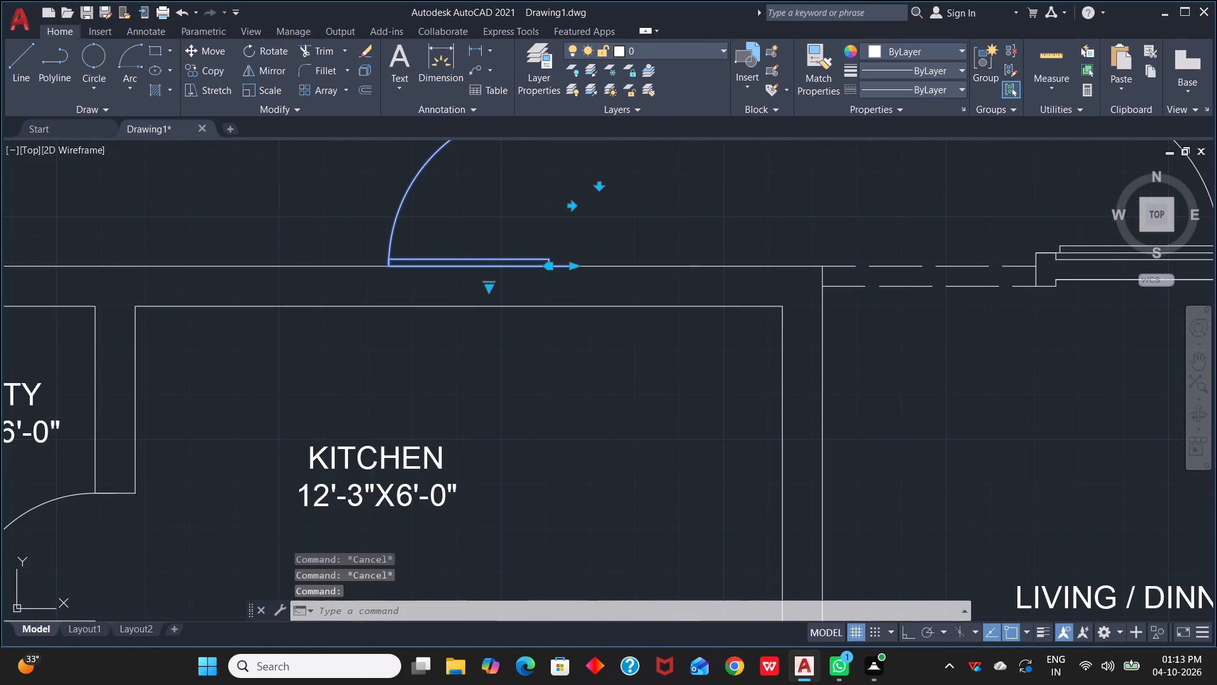
pyautogui.click(489, 287)
pyautogui.click(493, 288)
pyautogui.click(491, 288)
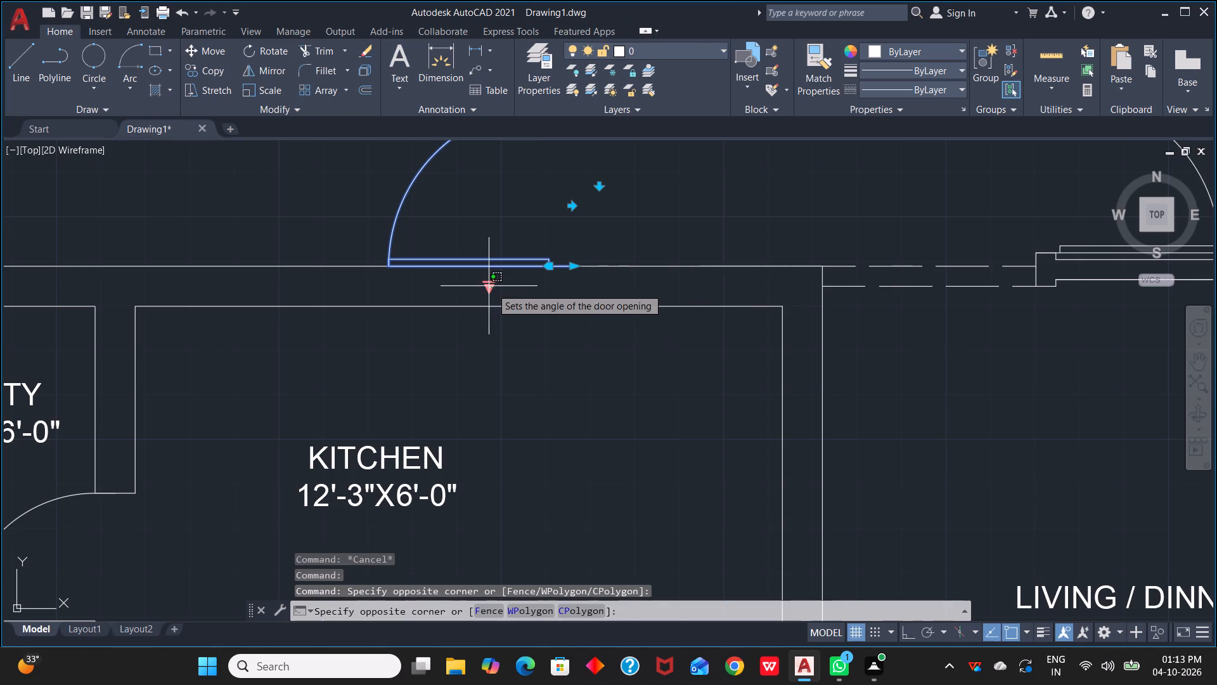
pyautogui.click(491, 290)
pyautogui.click(532, 296)
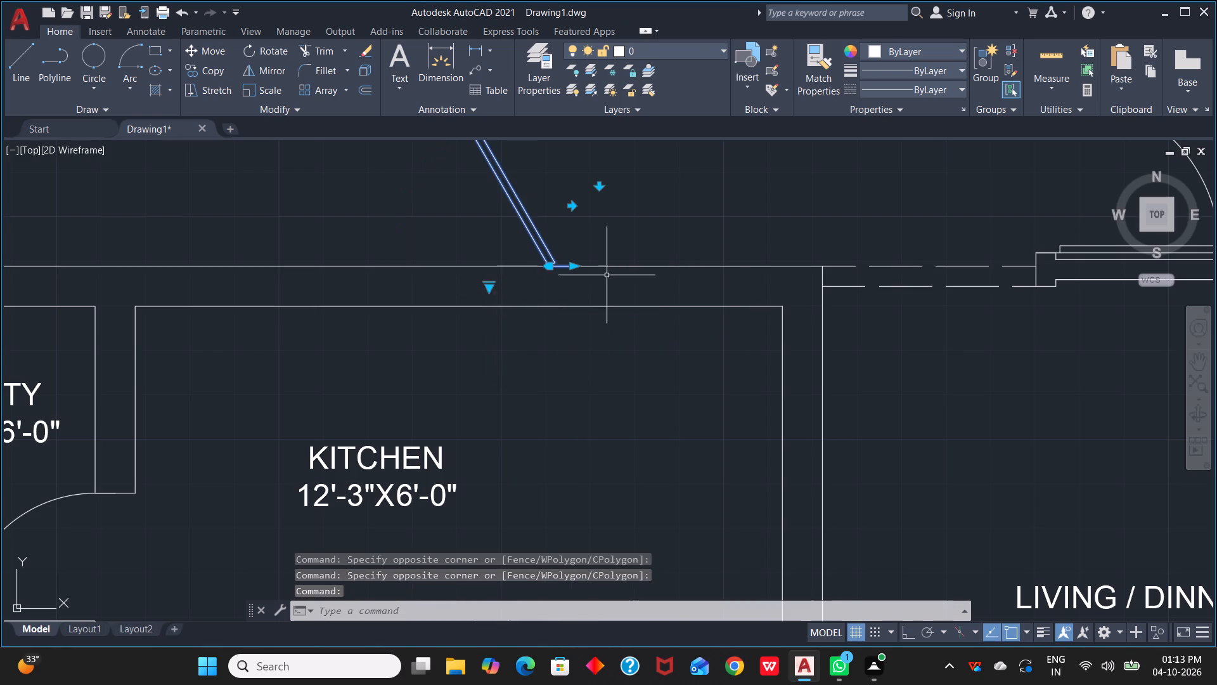
# Reduce the opening angle of the door in the bath beside the 11'-6" bedroom to about 30°.
pyautogui.scroll(-2, 735, 214)
pyautogui.moveTo(731, 204); pyautogui.dragTo(737, 353, button='middle')
pyautogui.click(717, 283)
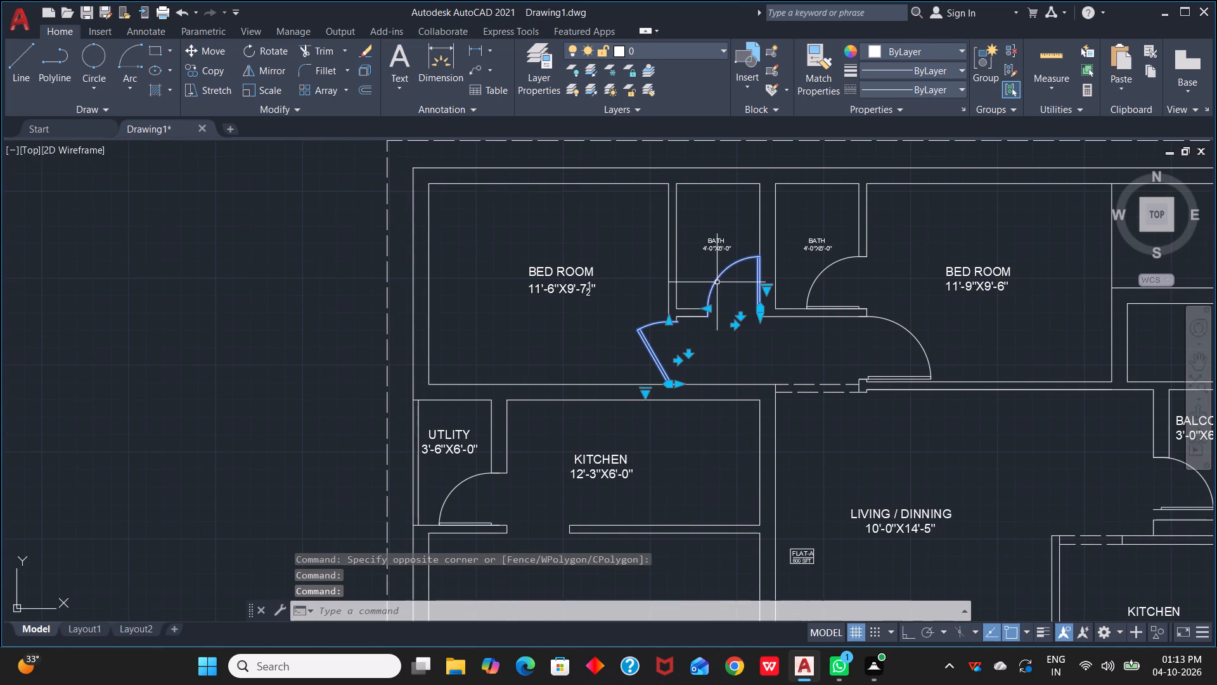
pyautogui.scroll(3, 737, 313)
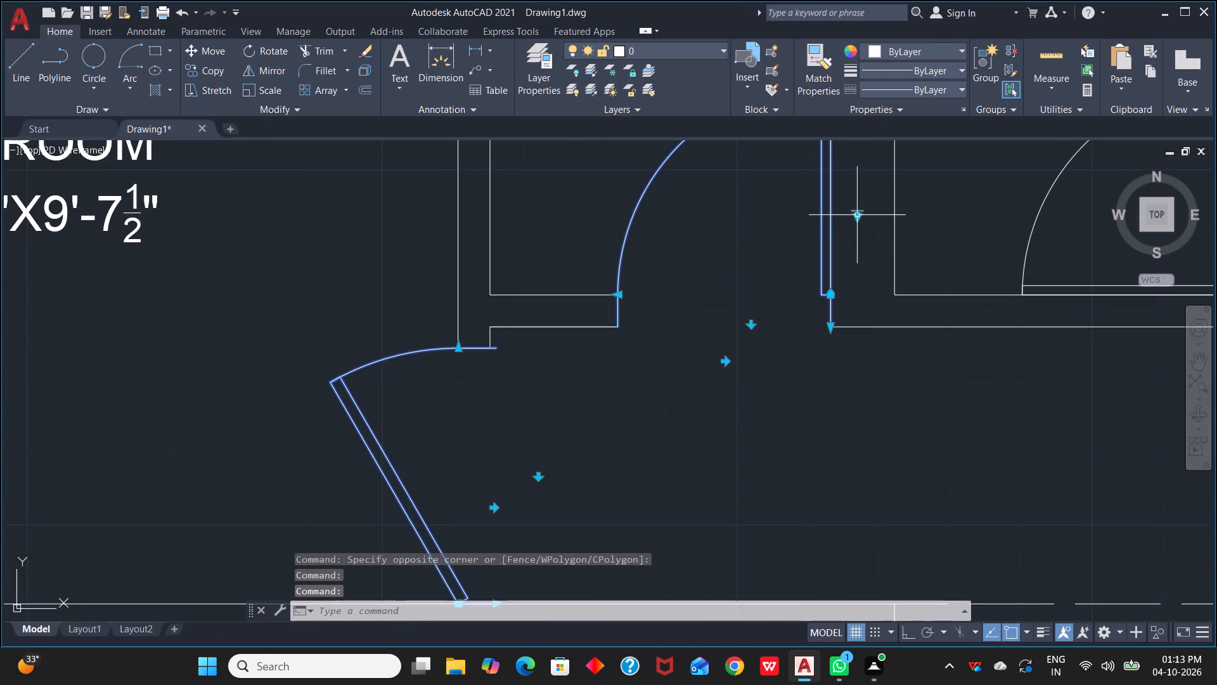
pyautogui.click(854, 212)
pyautogui.click(885, 223)
# Reduce the opening angle of the door between the 11'-9" bedroom and its bath to 30°.
pyautogui.scroll(-2, 909, 357)
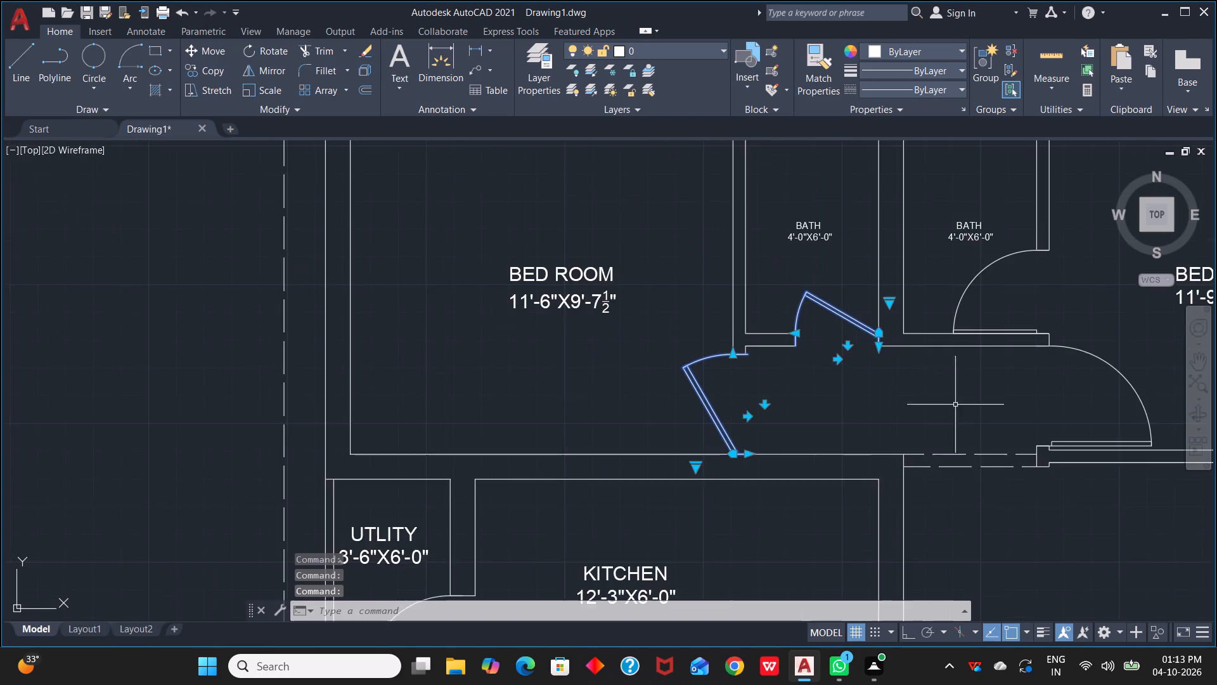
pyautogui.moveTo(962, 409); pyautogui.dragTo(815, 436, button='middle')
pyautogui.click(839, 296)
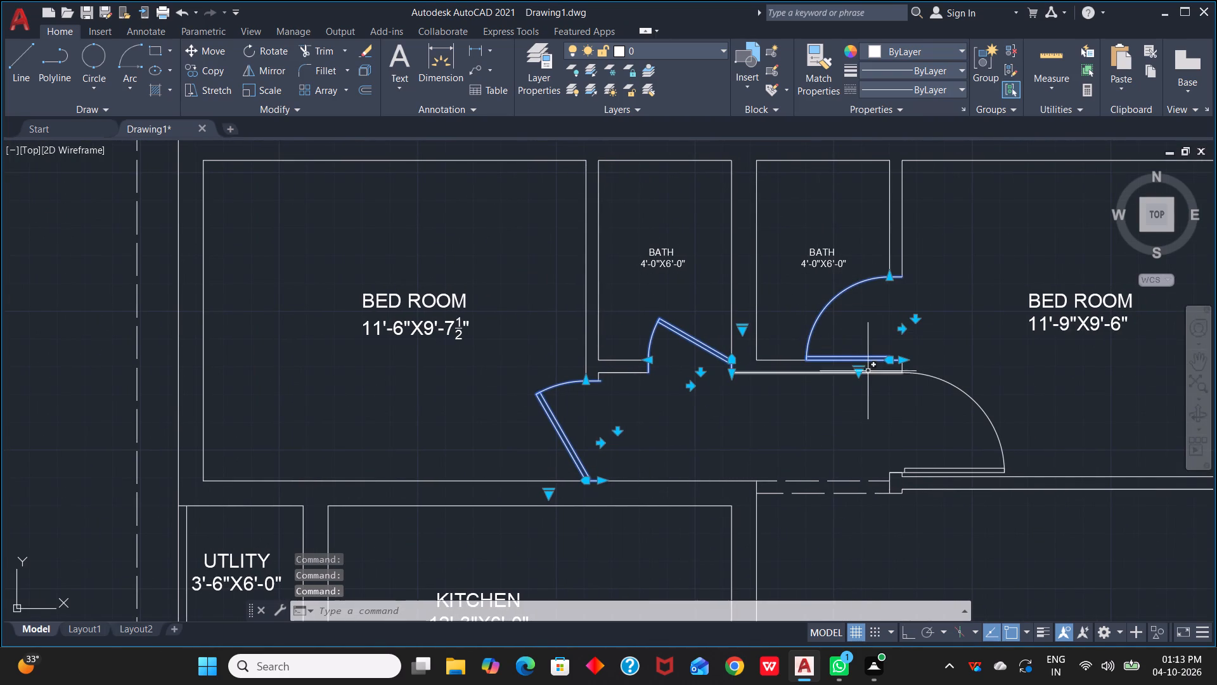
pyautogui.scroll(3, 858, 376)
pyautogui.click(865, 350)
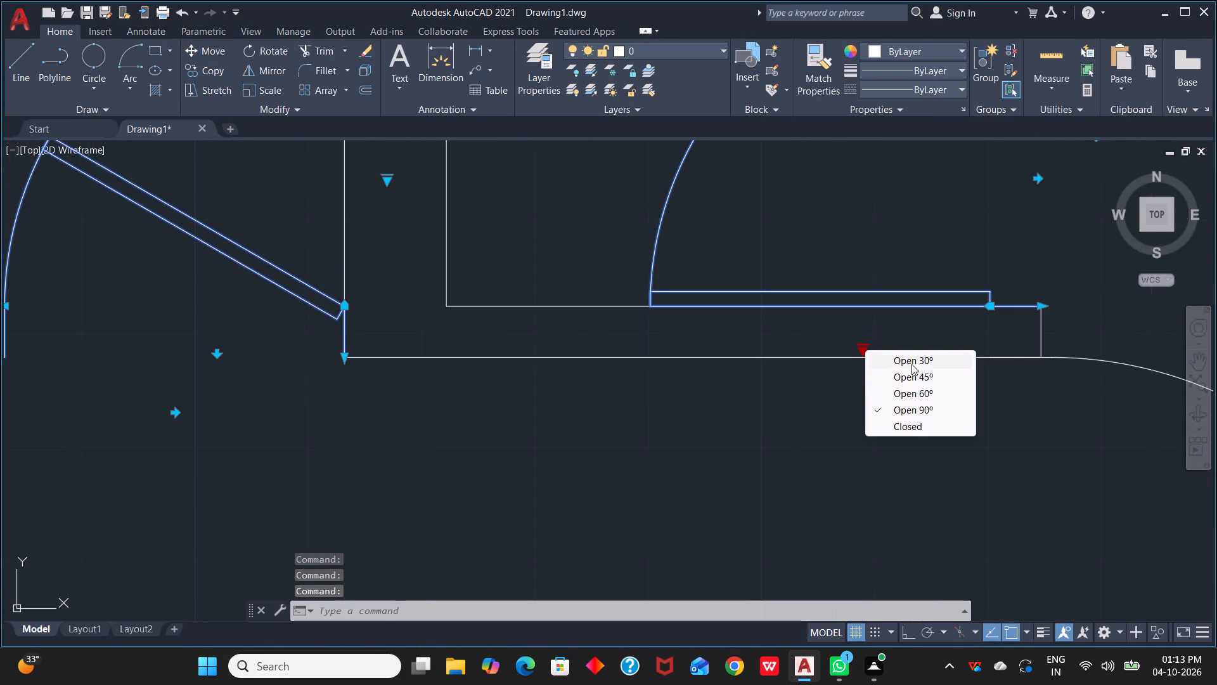
pyautogui.click(912, 360)
# Reduce the opening angle of the 11'-9" bedroom's passage door to 30° and clear the door selection.
pyautogui.scroll(-2, 955, 422)
pyautogui.moveTo(1017, 466); pyautogui.dragTo(861, 462, button='middle')
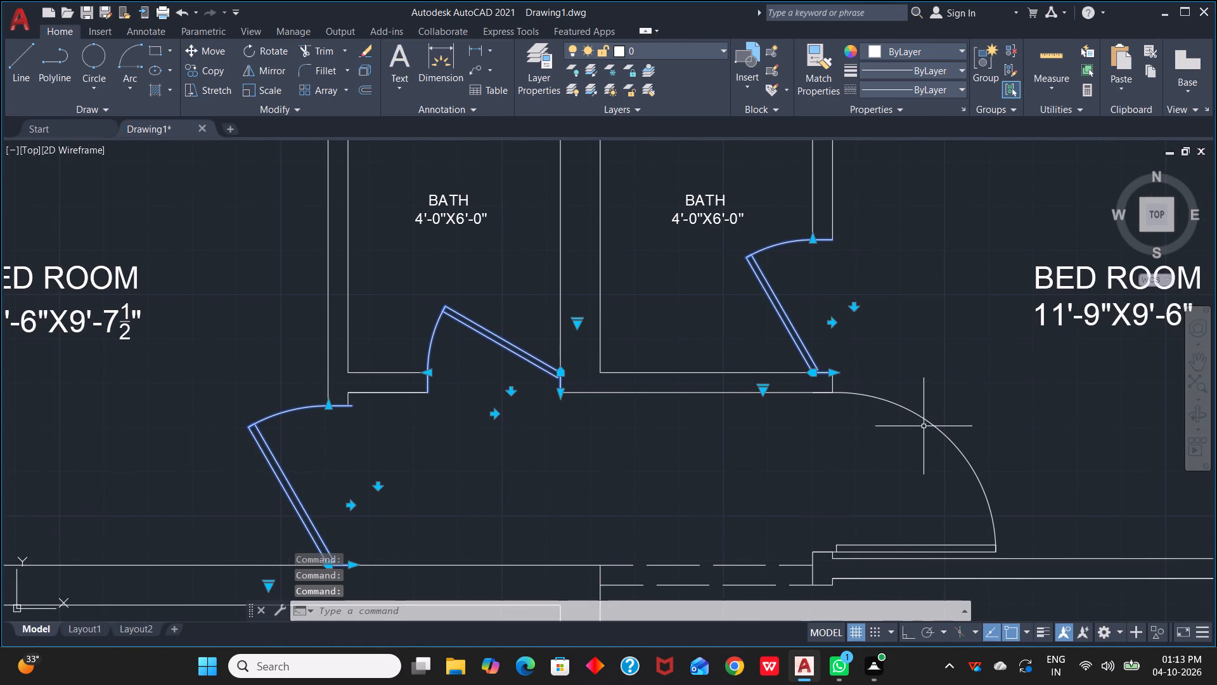
pyautogui.click(929, 422)
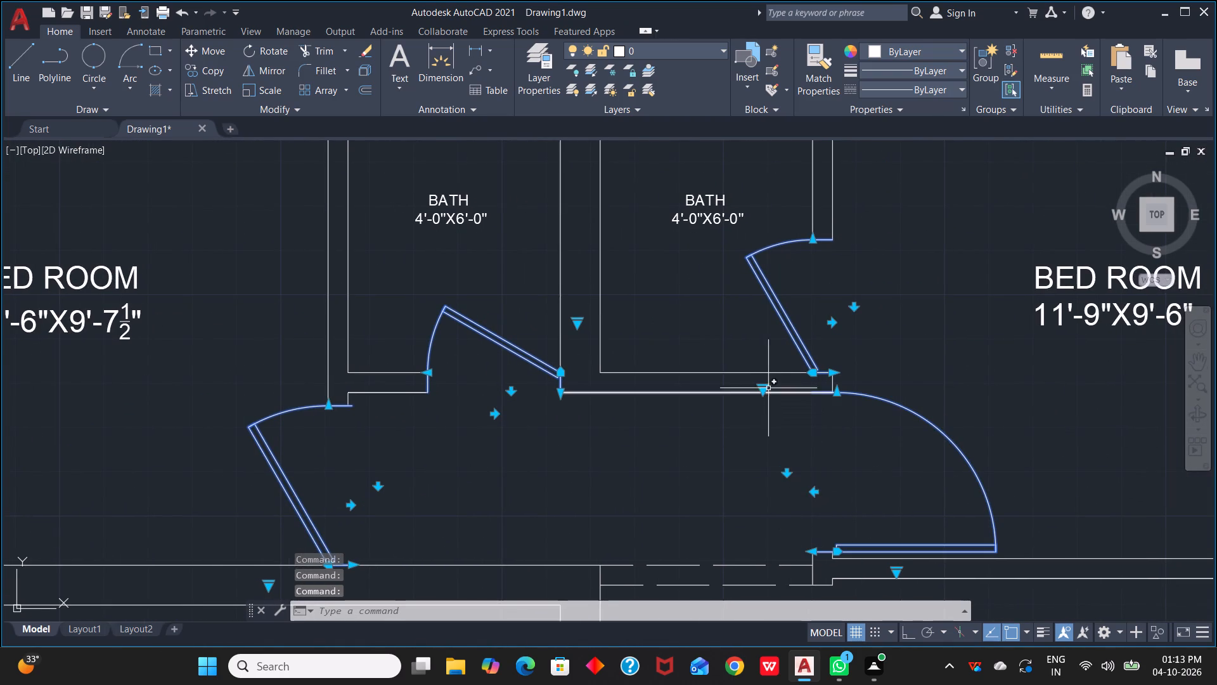
pyautogui.scroll(2, 764, 388)
pyautogui.click(763, 395)
pyautogui.click(808, 408)
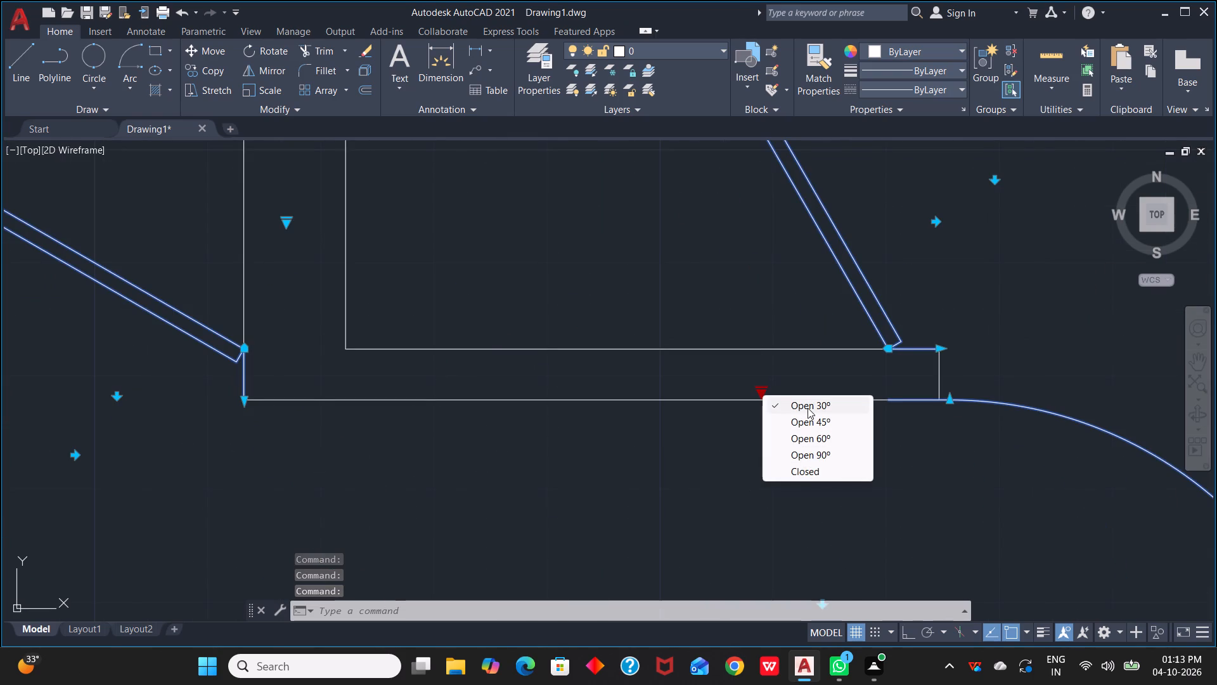
pyautogui.scroll(-1, 889, 485)
pyautogui.moveTo(920, 508); pyautogui.dragTo(966, 211, button='middle')
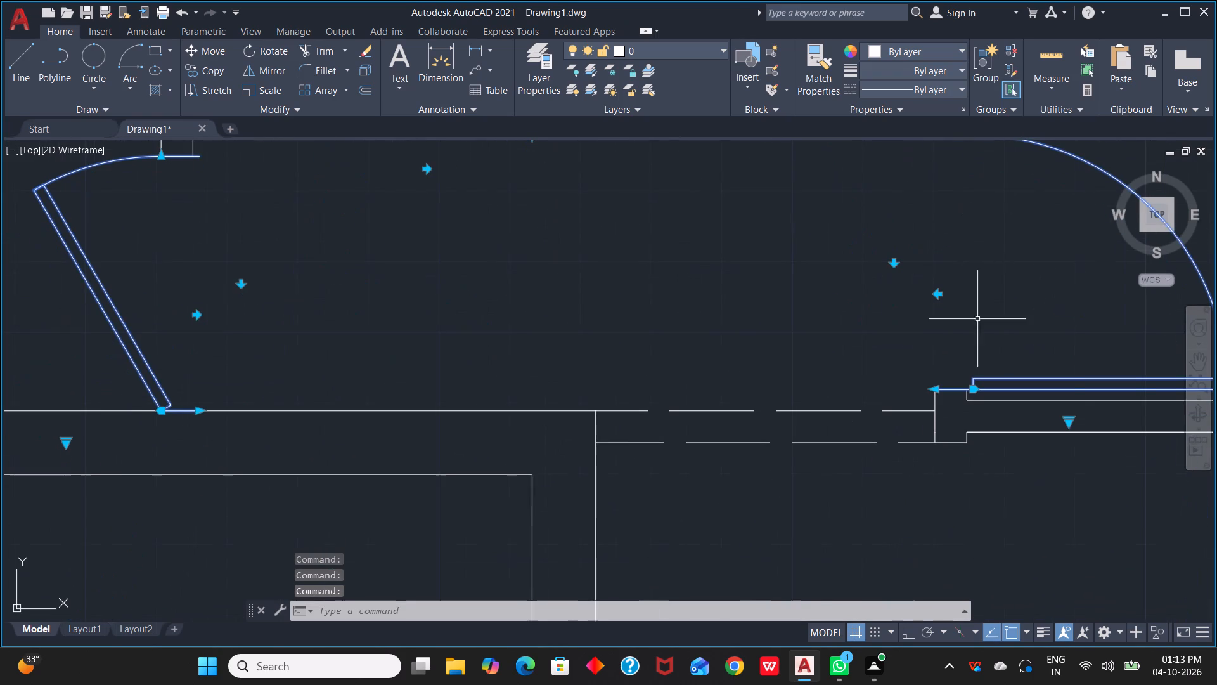
pyautogui.click(1069, 423)
pyautogui.click(1116, 434)
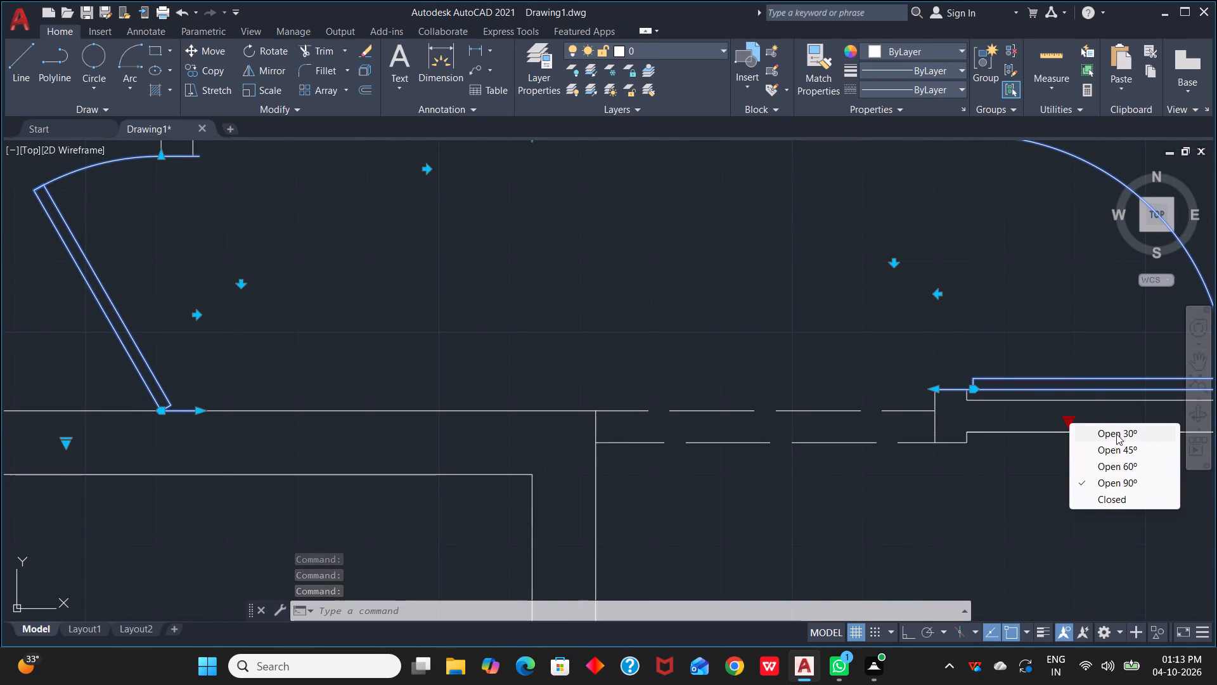
pyautogui.scroll(-4, 1051, 323)
pyautogui.press('Escape')
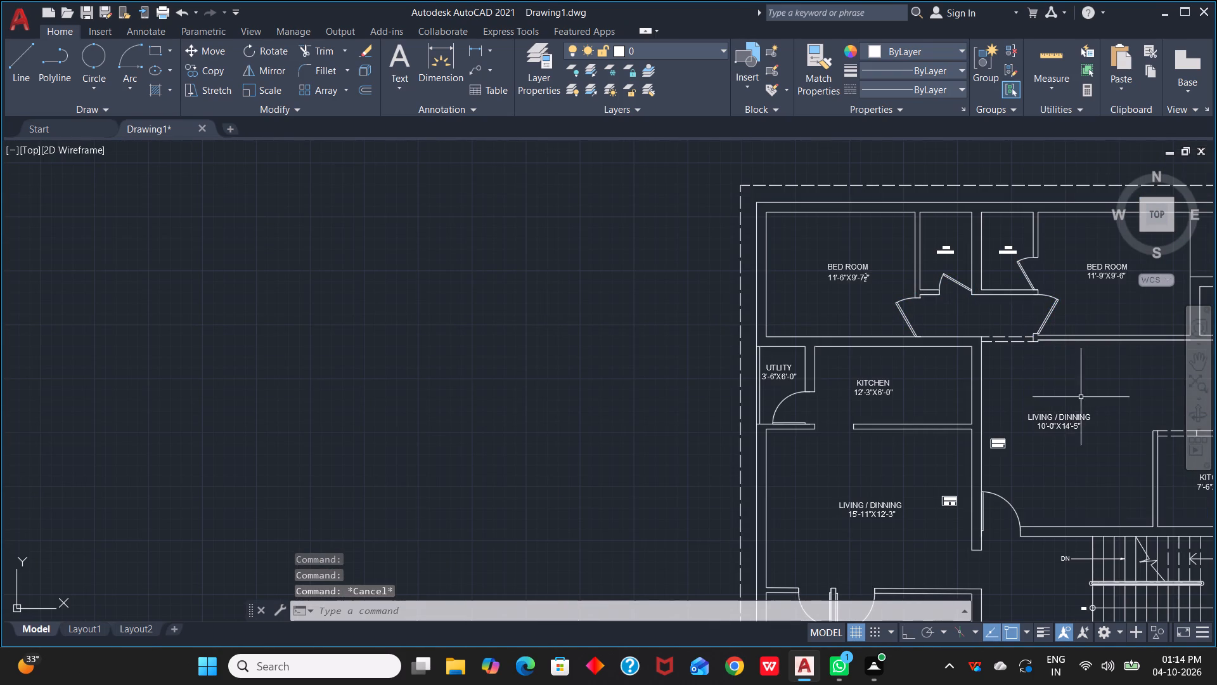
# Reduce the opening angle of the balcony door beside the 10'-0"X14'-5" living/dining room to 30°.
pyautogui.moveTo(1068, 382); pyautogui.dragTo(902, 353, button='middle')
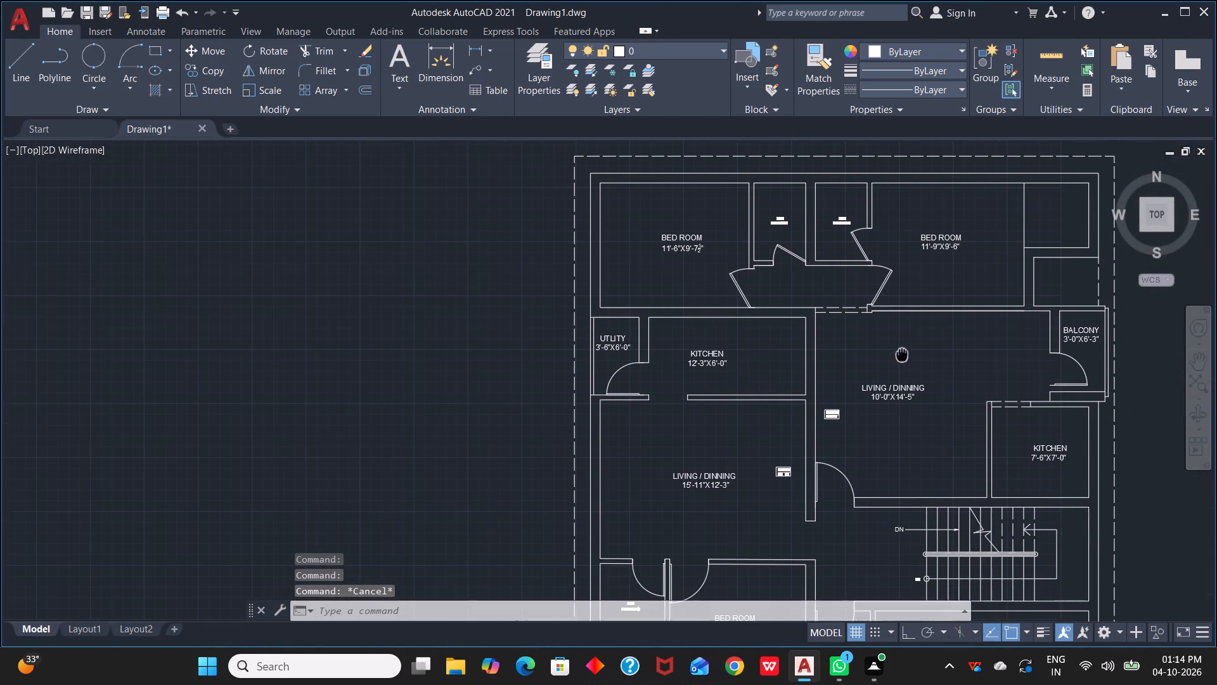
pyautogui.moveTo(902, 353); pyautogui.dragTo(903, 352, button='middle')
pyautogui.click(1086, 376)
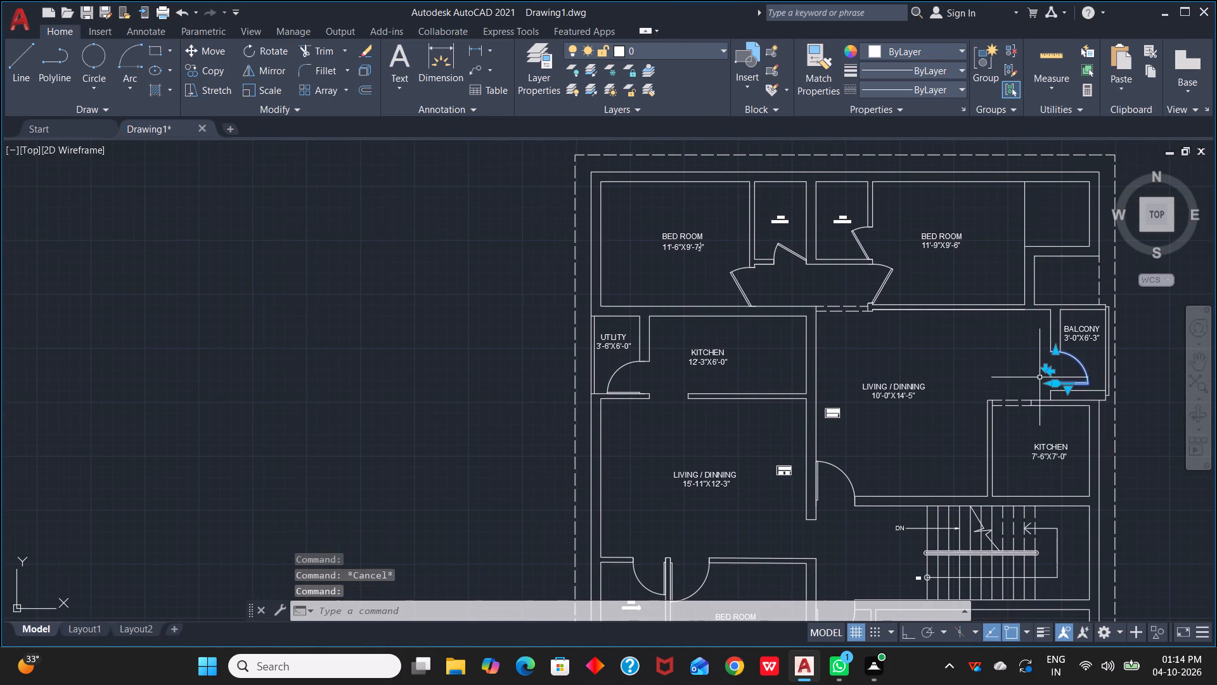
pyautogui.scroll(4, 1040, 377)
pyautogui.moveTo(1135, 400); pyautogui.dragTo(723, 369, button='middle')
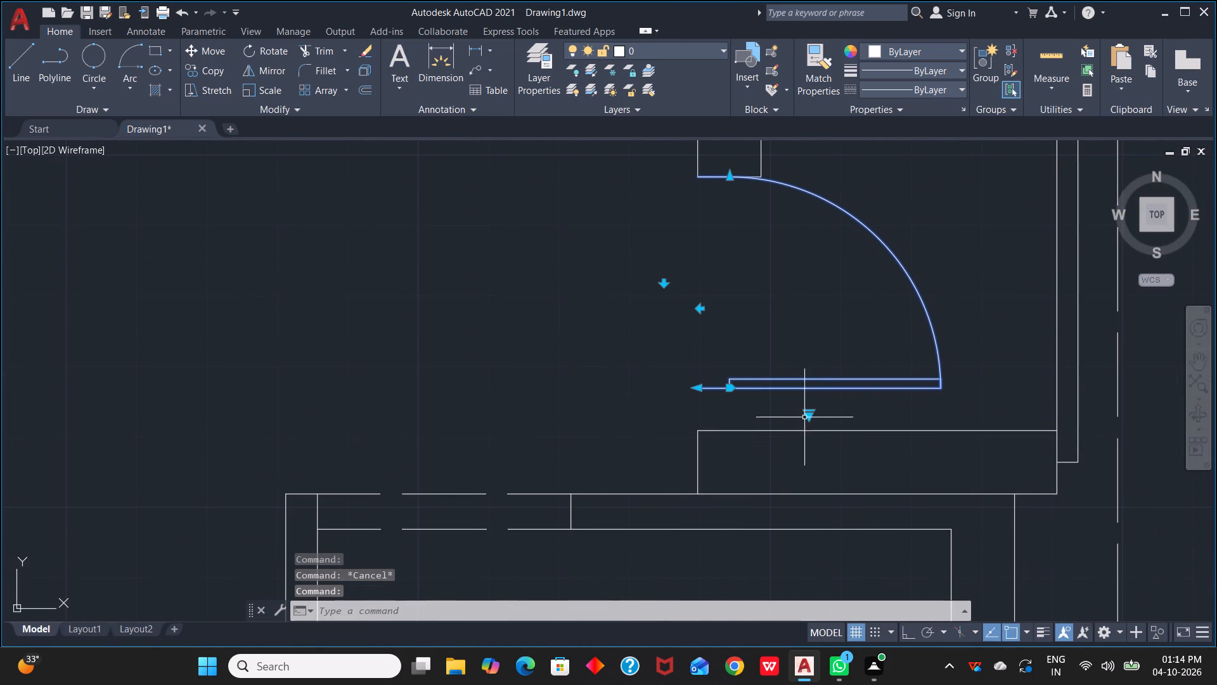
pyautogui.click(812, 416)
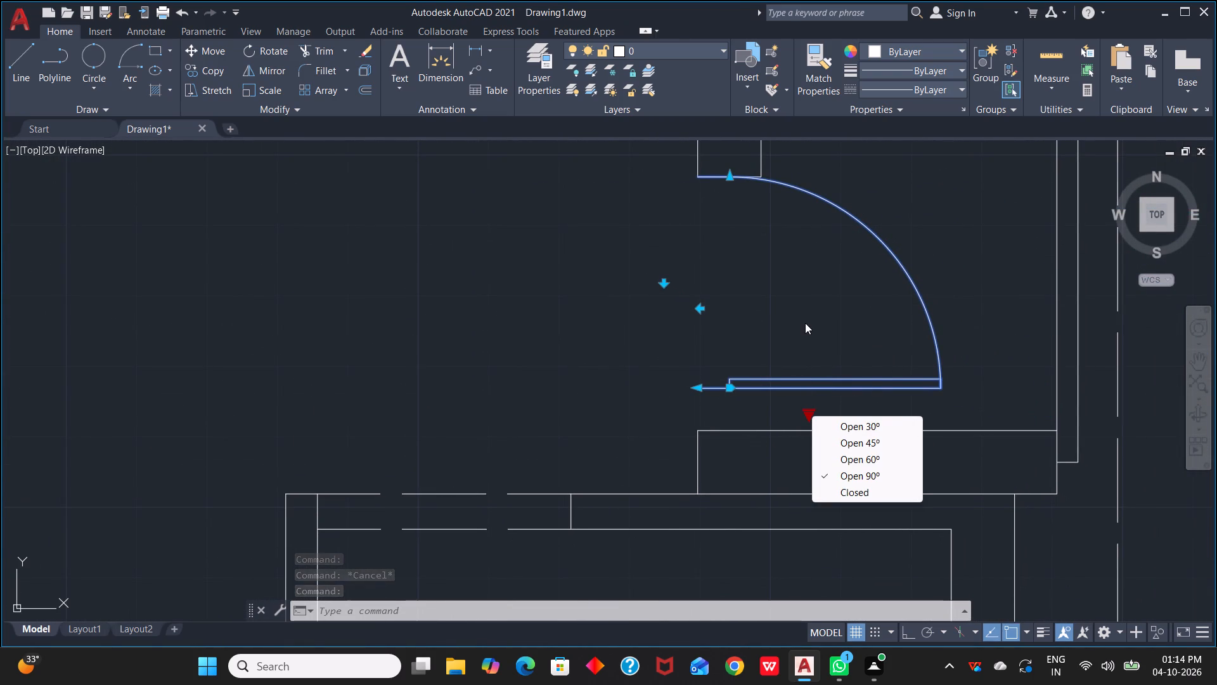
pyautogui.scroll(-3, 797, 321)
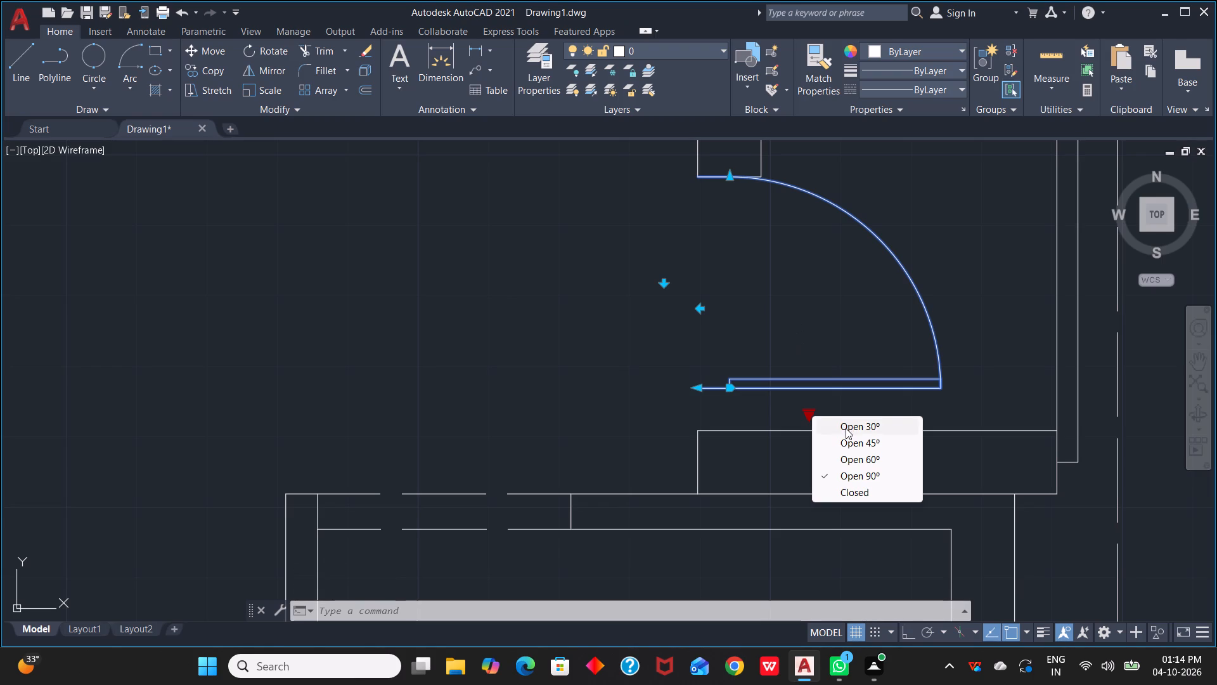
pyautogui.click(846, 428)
# Delete the door in the opening between the 10'-0"X14'-5" living/dining room and the balcony.
pyautogui.scroll(-3, 835, 380)
pyautogui.scroll(1, 835, 380)
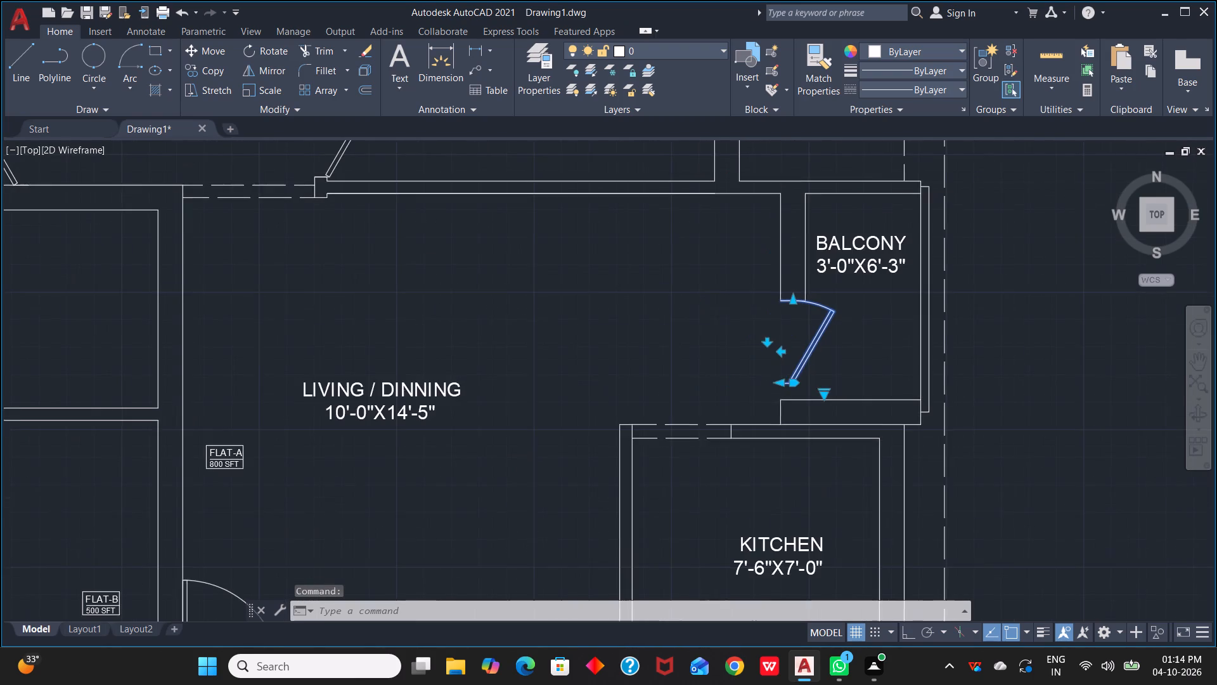
pyautogui.scroll(2, 835, 380)
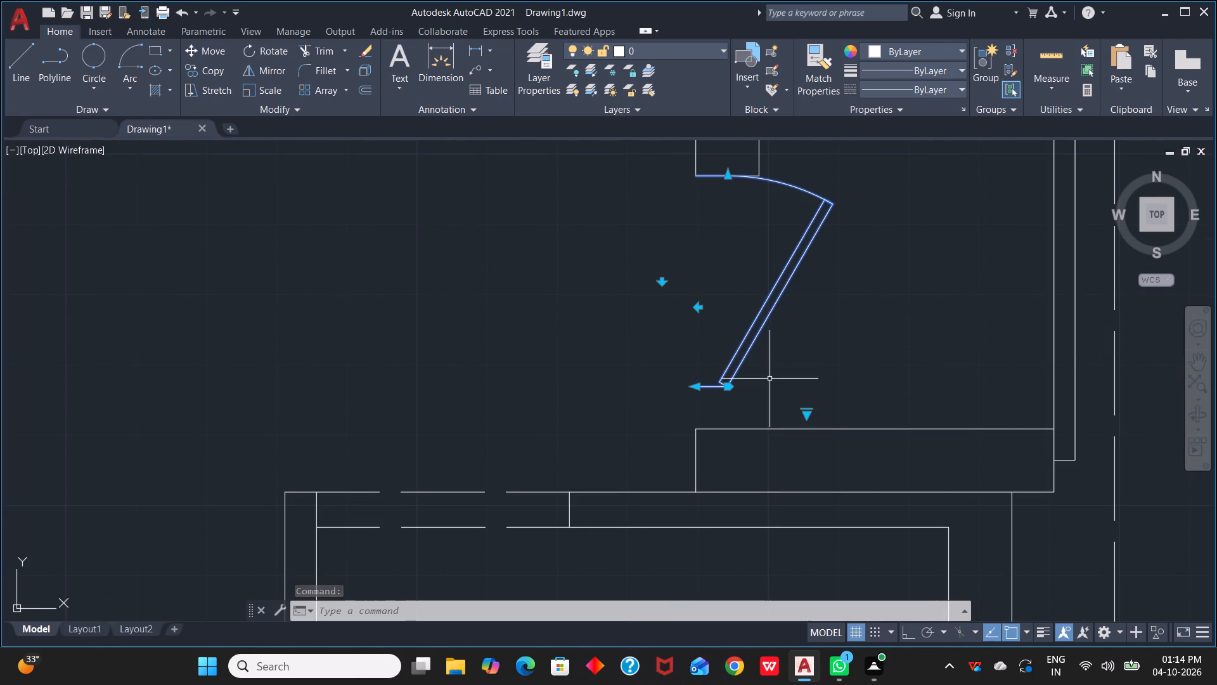
pyautogui.press('Delete')
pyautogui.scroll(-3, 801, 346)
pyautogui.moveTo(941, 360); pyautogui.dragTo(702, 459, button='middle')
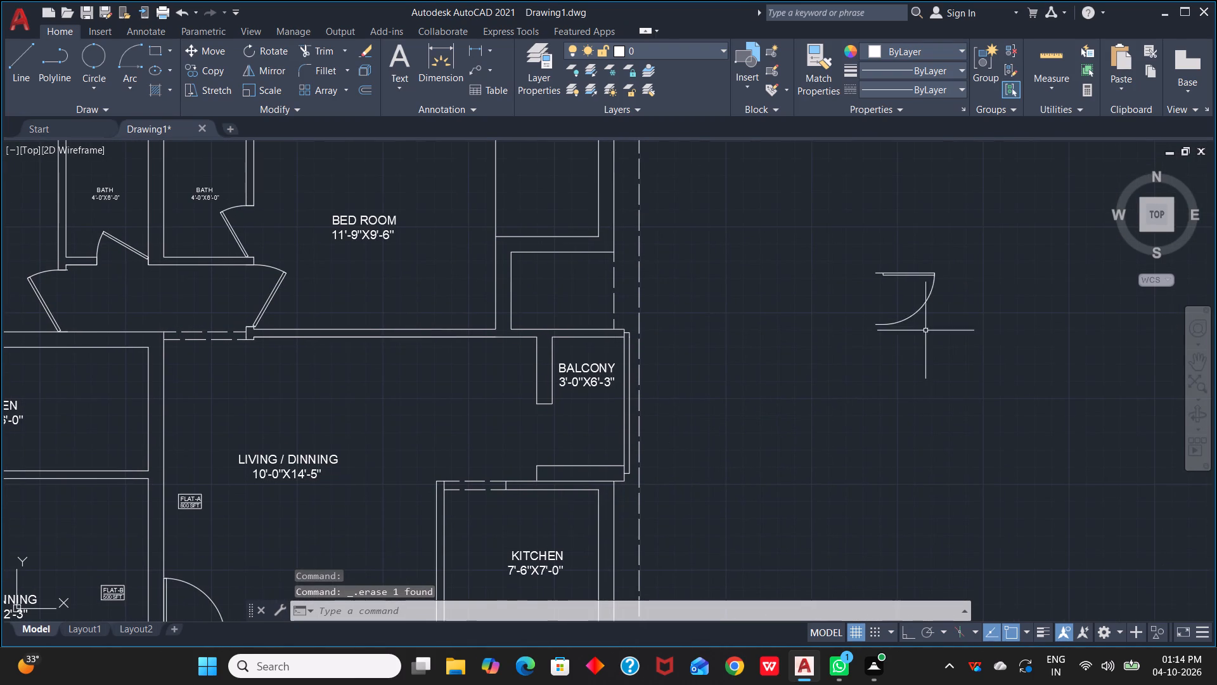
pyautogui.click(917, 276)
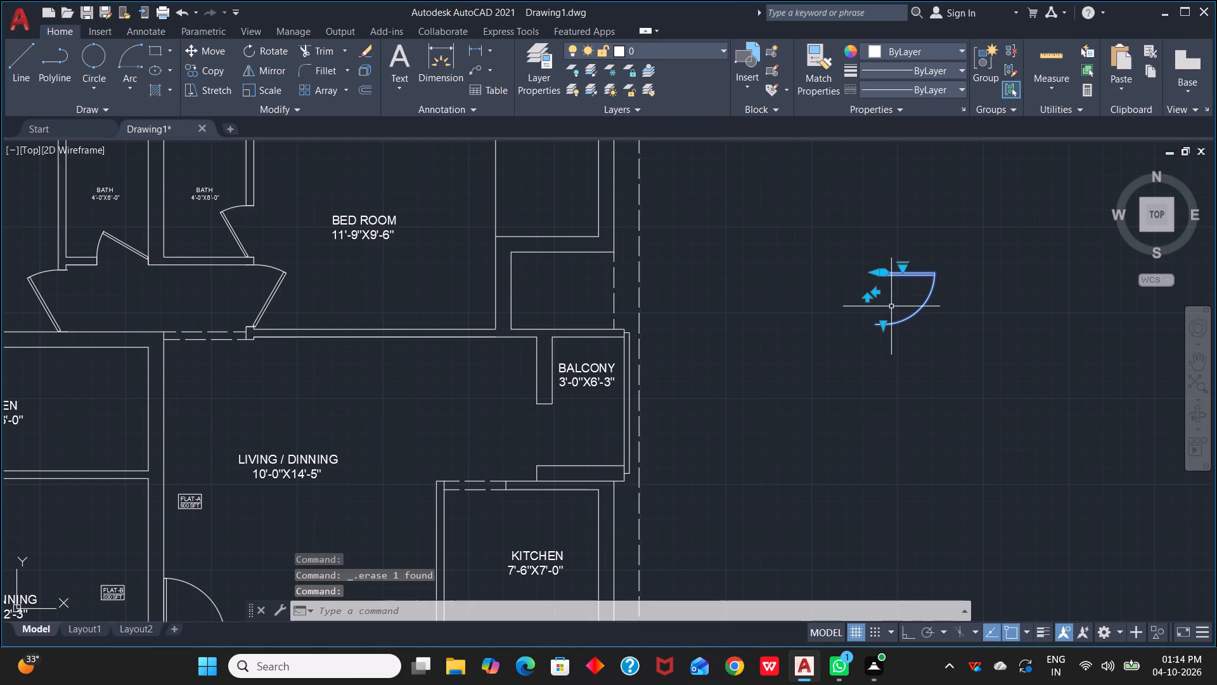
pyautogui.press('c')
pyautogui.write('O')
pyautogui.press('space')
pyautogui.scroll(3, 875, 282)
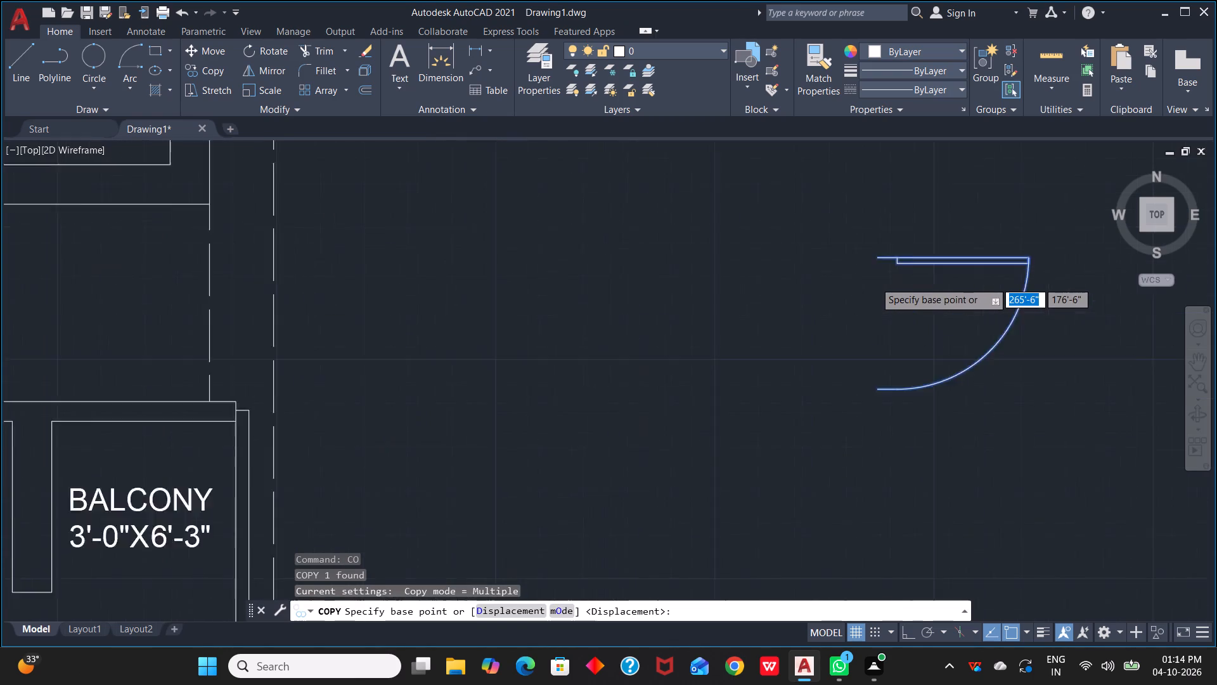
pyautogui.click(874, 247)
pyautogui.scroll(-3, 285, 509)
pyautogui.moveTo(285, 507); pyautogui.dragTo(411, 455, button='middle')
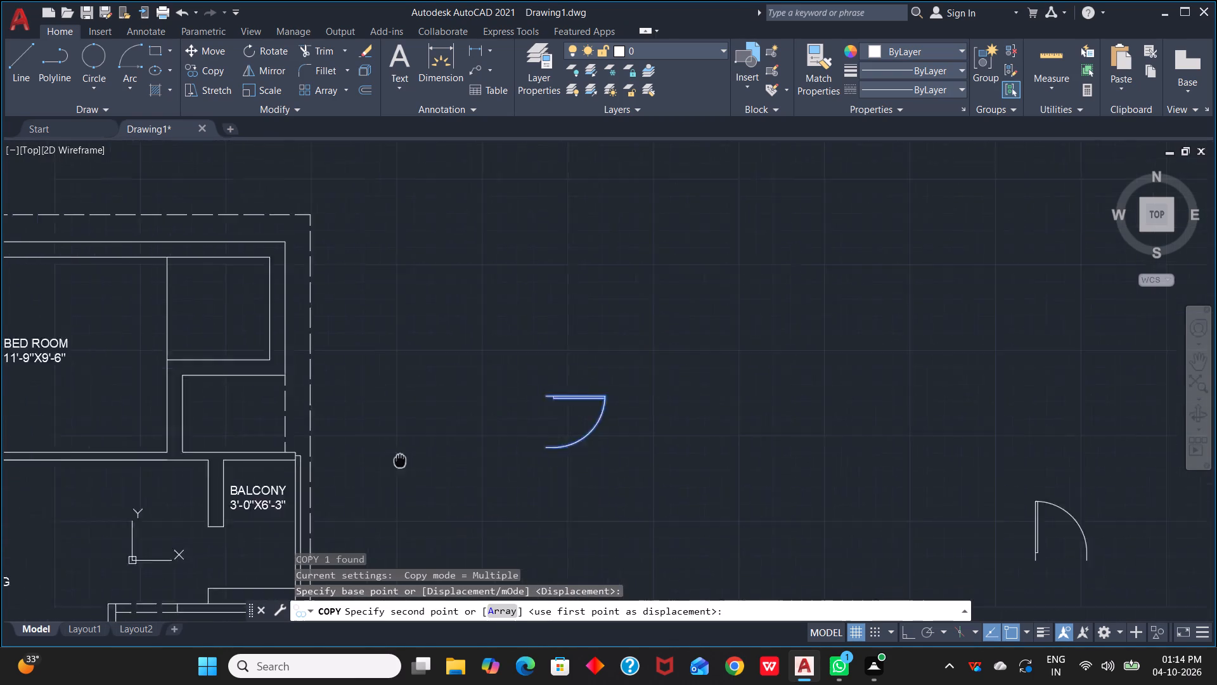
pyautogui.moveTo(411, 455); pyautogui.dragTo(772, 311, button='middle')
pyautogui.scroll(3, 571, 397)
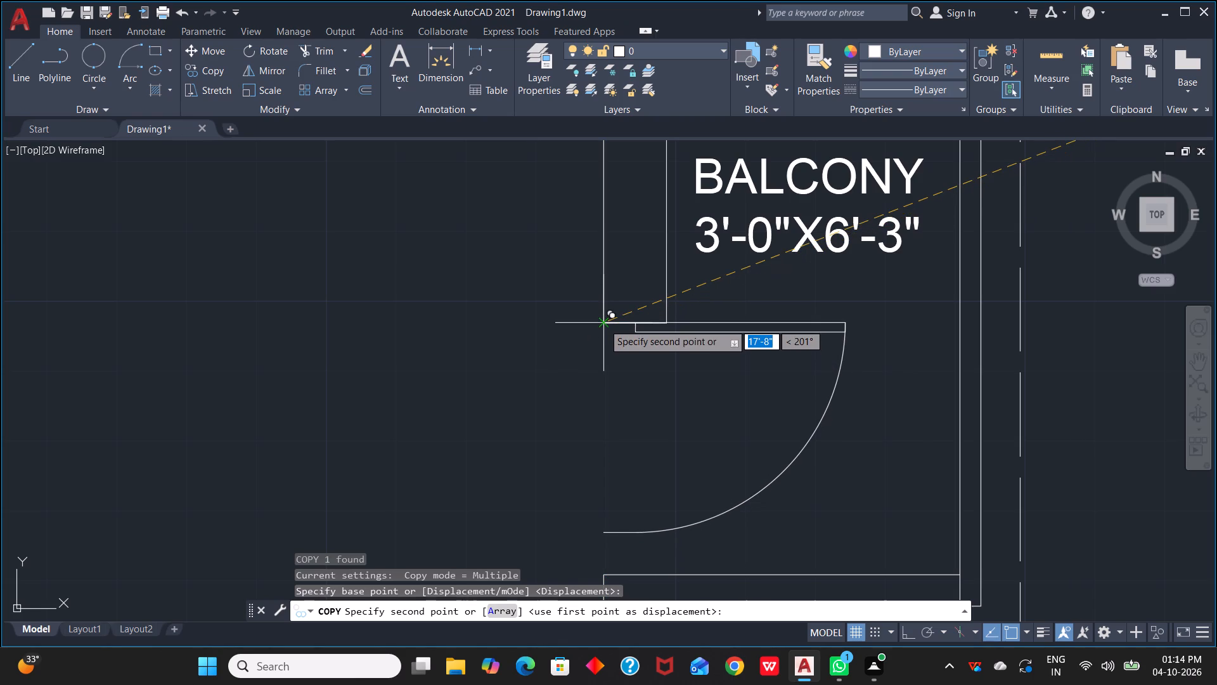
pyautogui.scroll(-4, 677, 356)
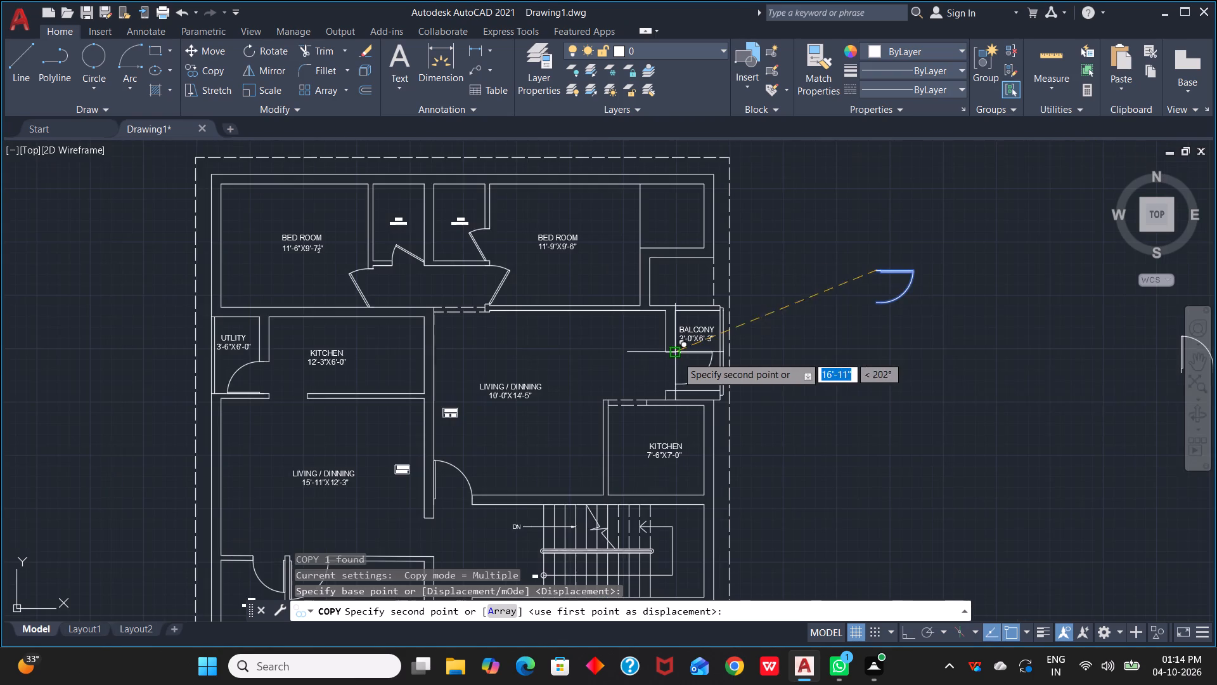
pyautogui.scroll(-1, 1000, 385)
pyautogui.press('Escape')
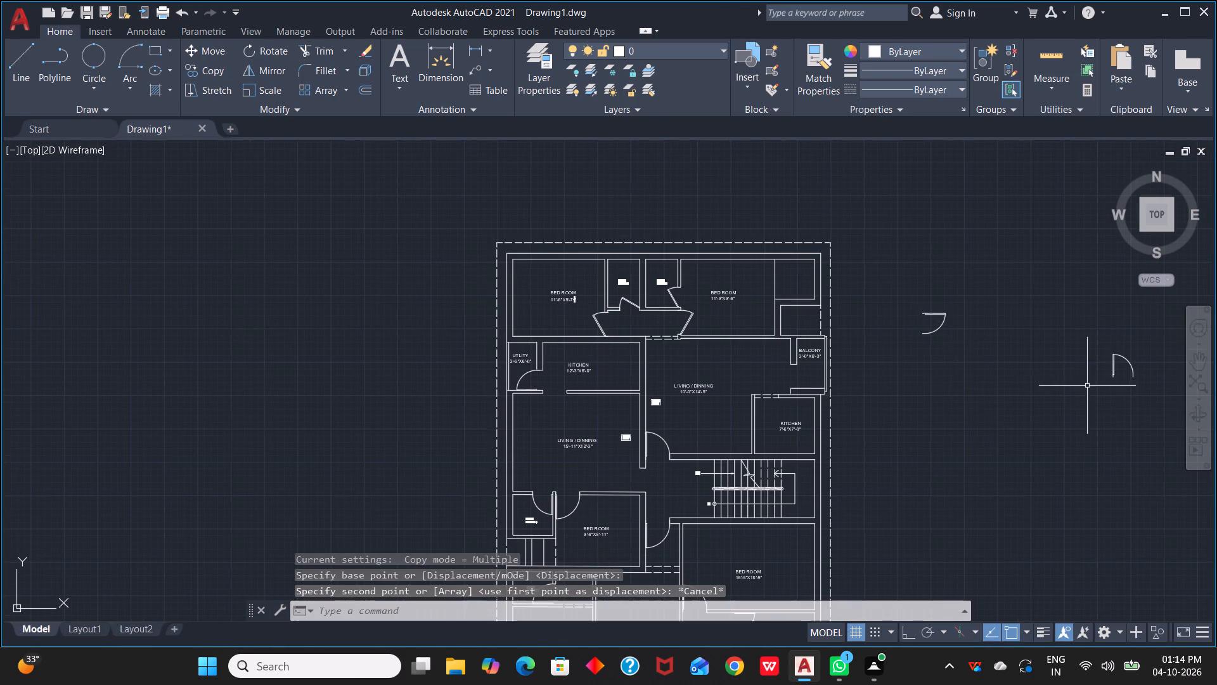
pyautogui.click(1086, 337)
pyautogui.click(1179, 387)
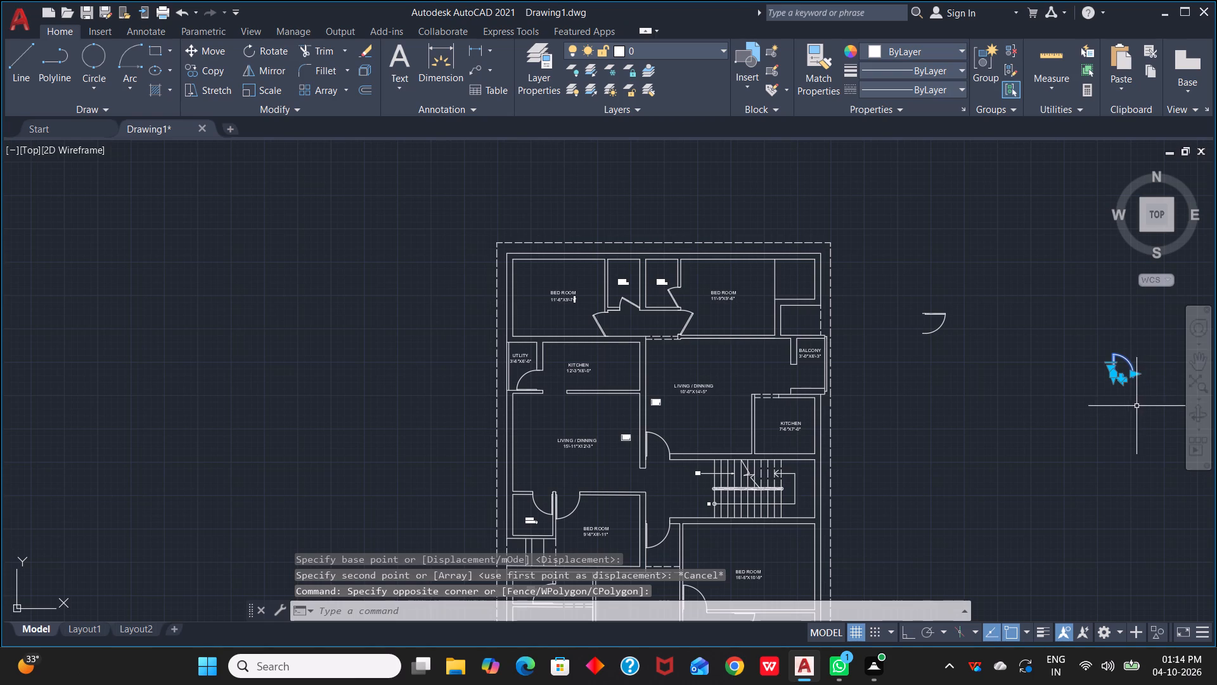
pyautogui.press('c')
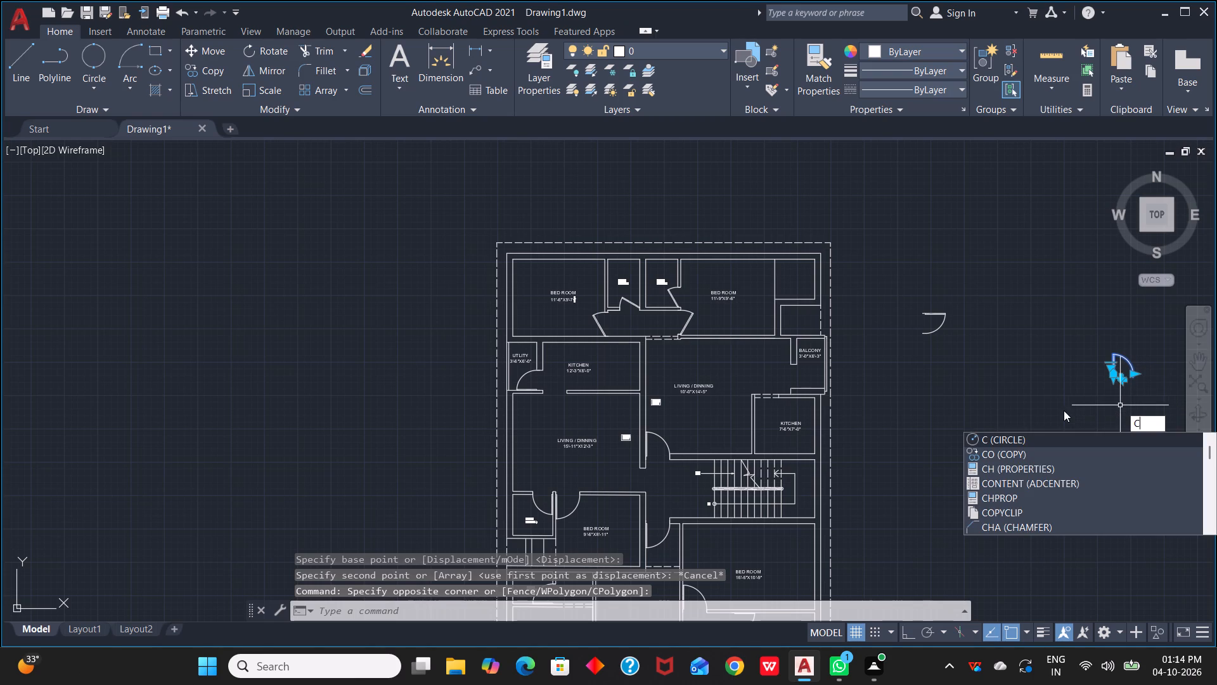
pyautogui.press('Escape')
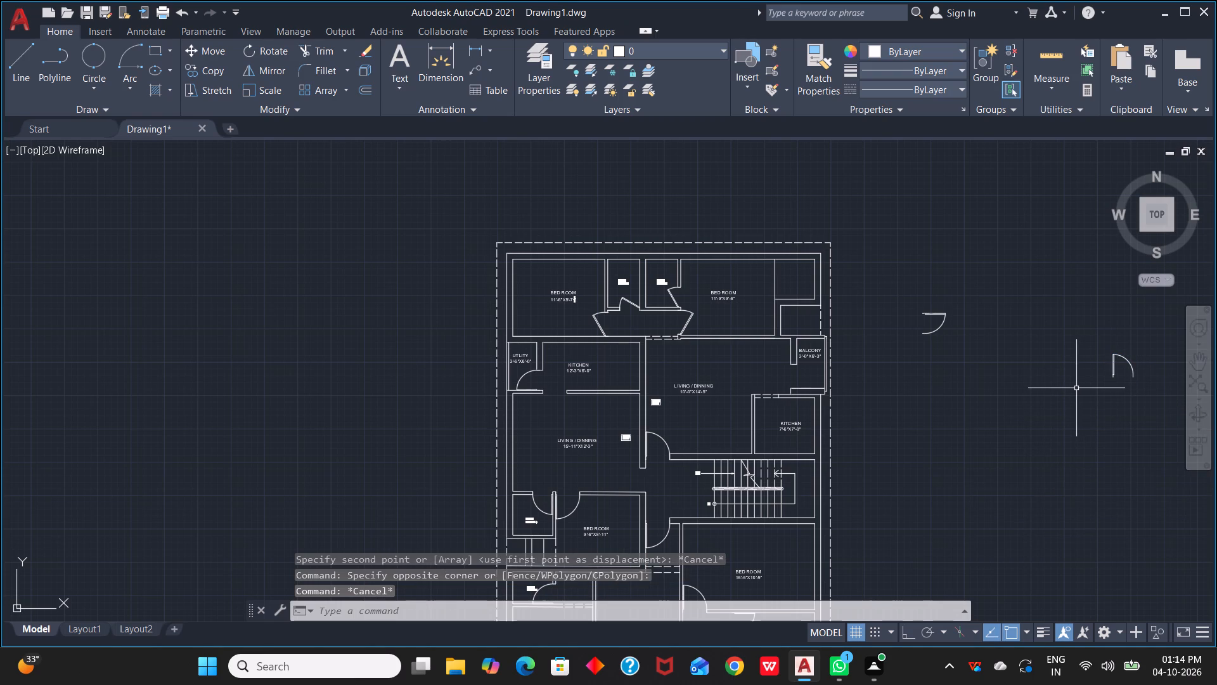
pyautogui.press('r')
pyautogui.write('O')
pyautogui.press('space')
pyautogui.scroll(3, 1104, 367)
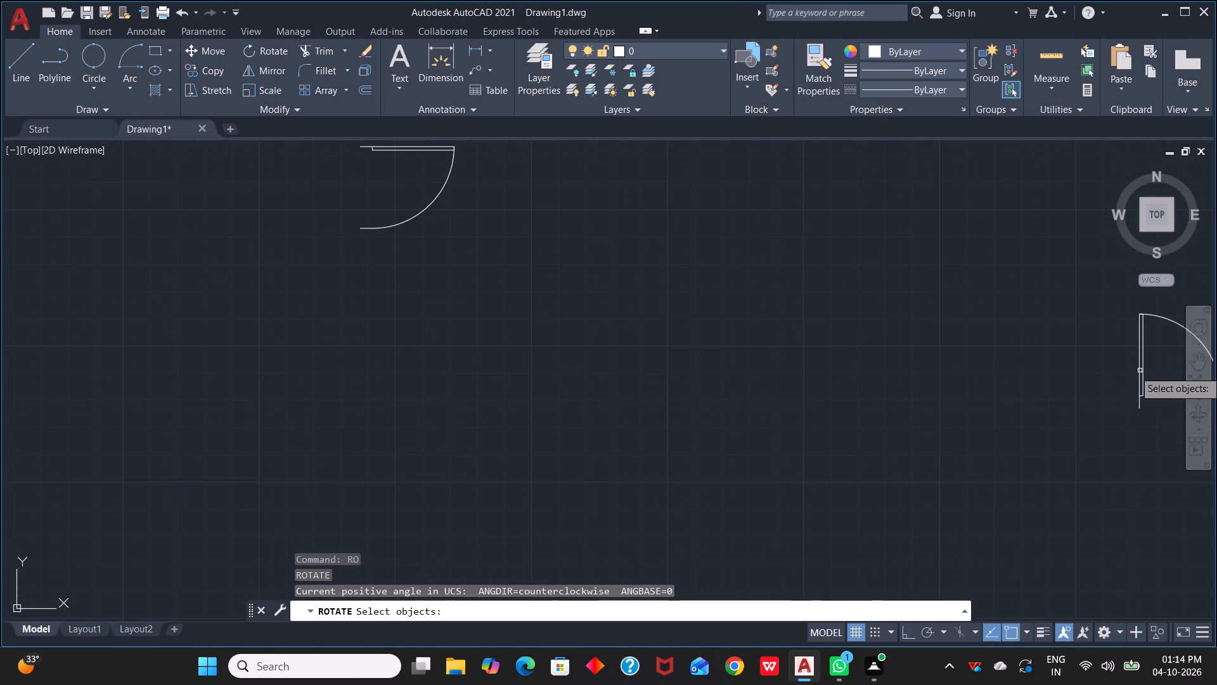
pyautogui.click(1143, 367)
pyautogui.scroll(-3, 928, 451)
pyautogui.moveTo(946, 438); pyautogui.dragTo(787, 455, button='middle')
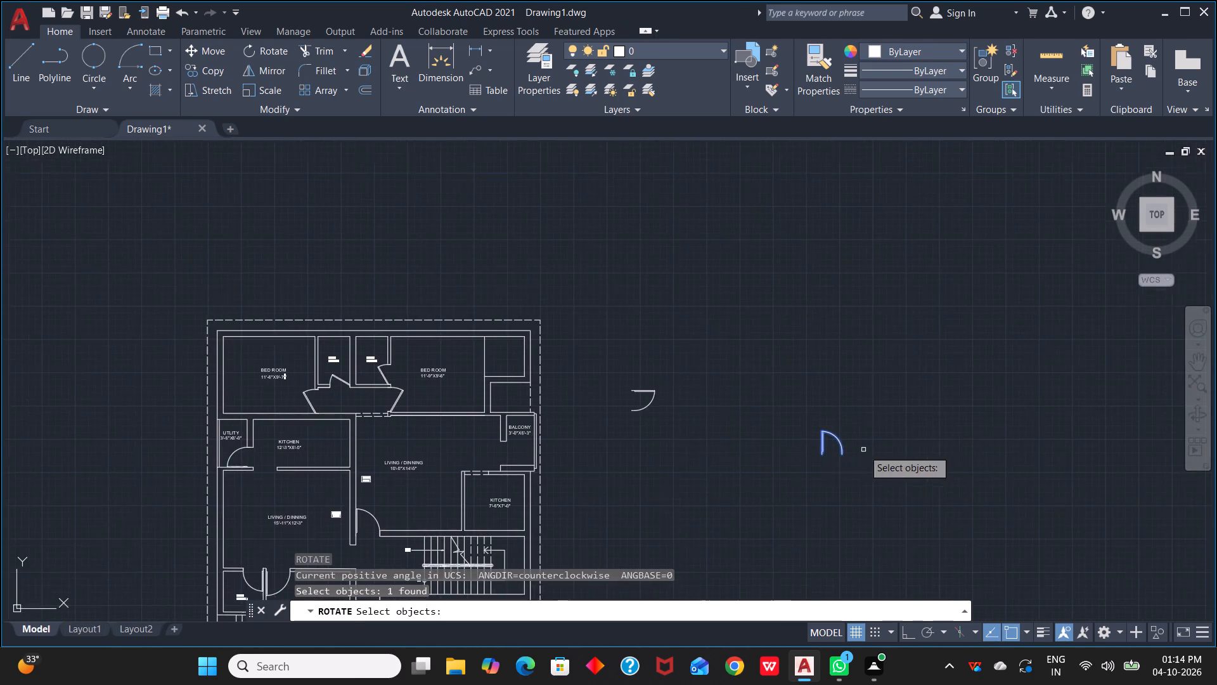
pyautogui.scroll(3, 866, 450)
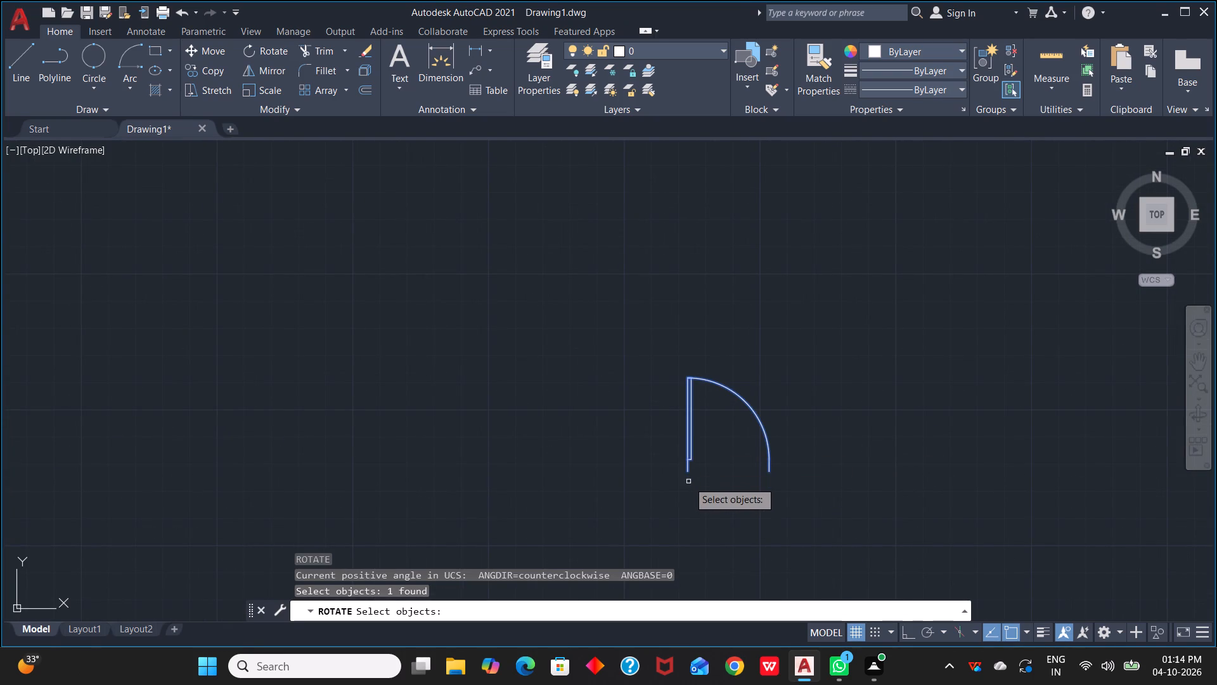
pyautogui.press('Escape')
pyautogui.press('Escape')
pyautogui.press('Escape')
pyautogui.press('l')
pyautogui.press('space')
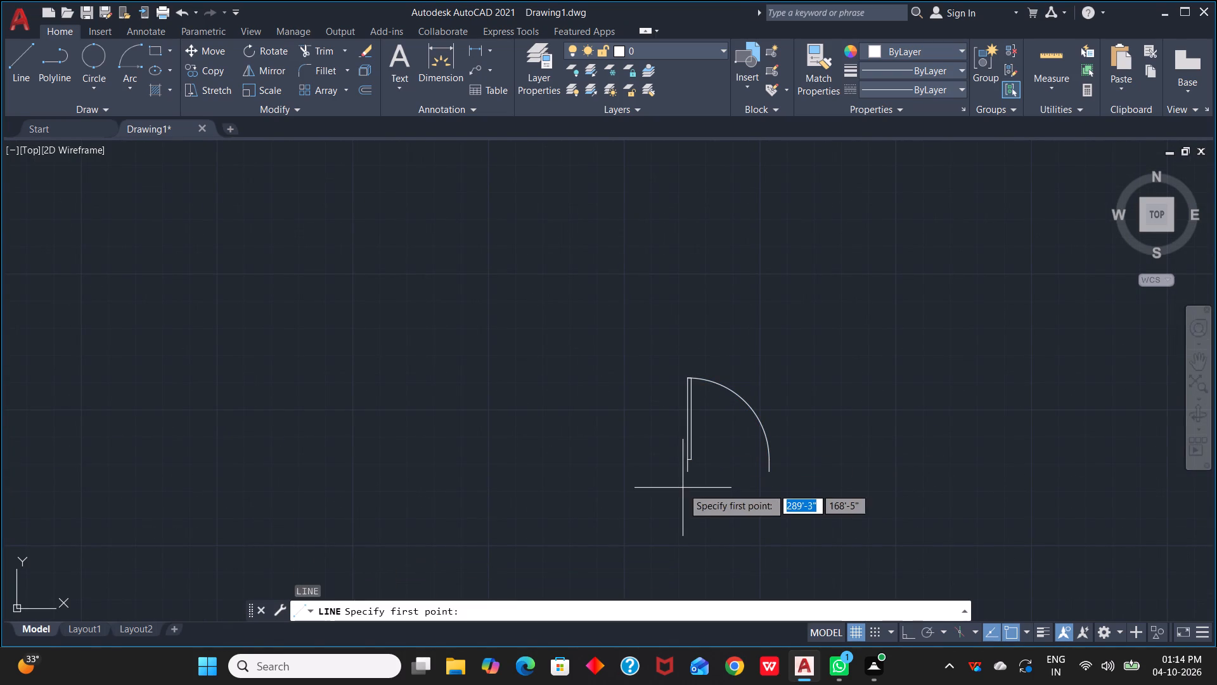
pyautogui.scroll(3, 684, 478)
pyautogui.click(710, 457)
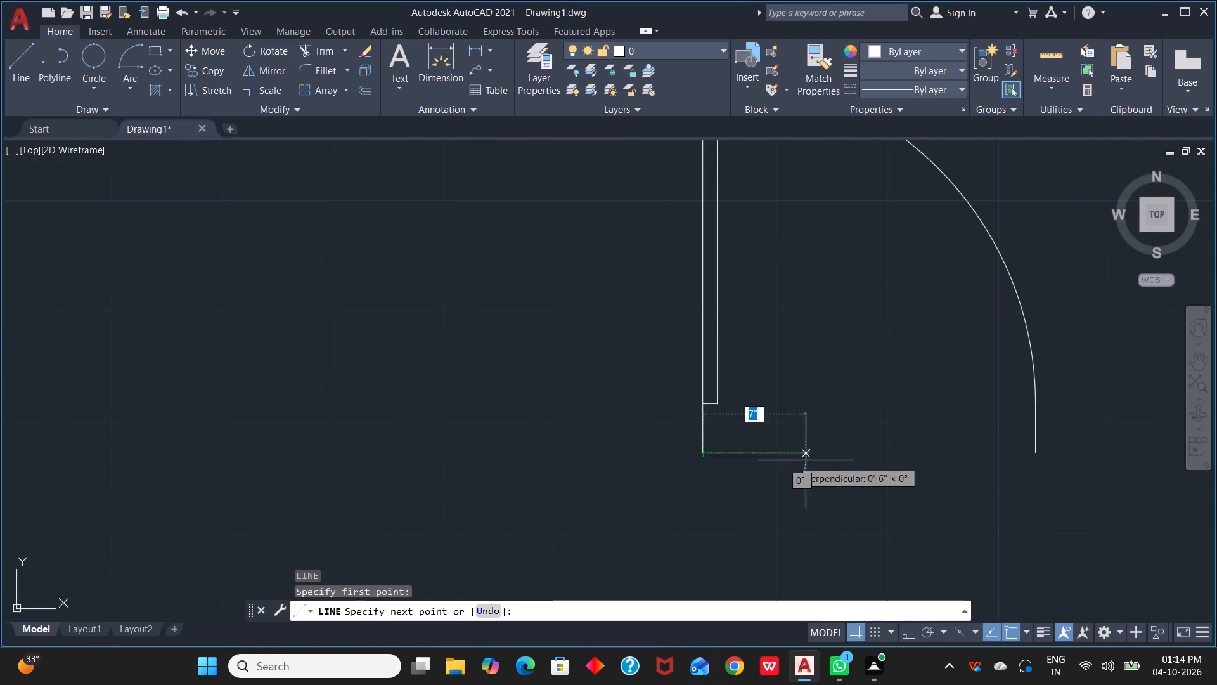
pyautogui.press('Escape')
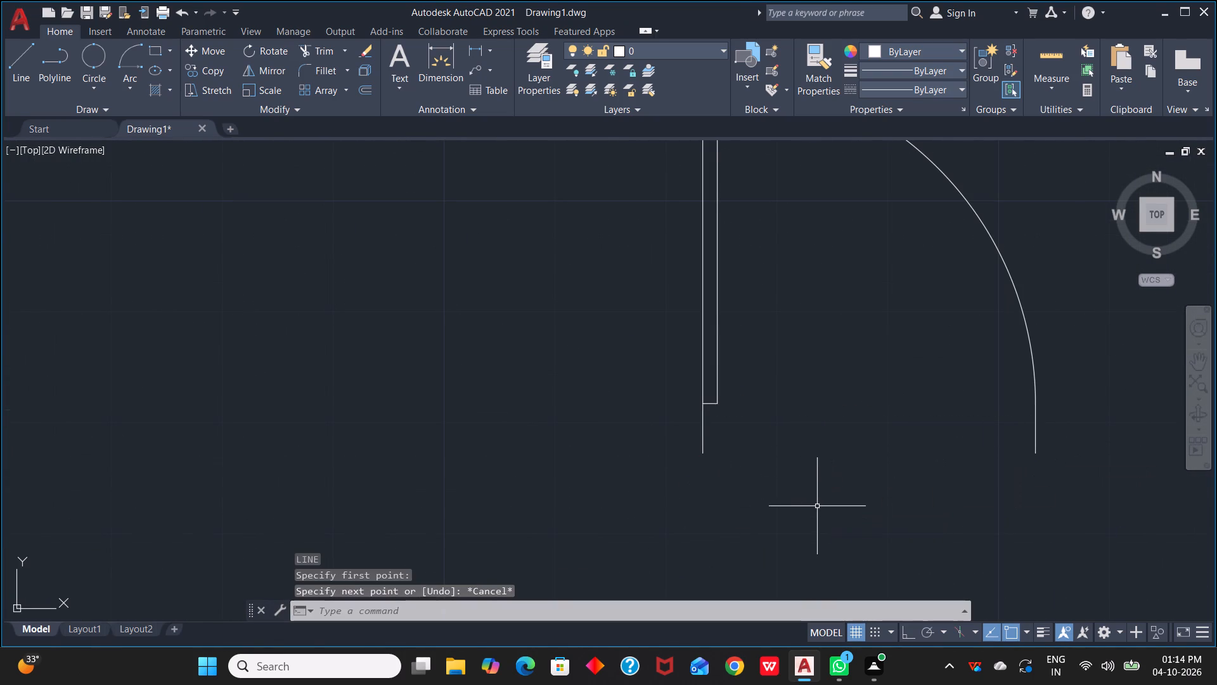
# Scale the spare door beside the floor plan by reference so its full opening width becomes 3'.
pyautogui.scroll(-3, 659, 464)
pyautogui.moveTo(642, 323); pyautogui.dragTo(708, 365)
pyautogui.click(865, 490)
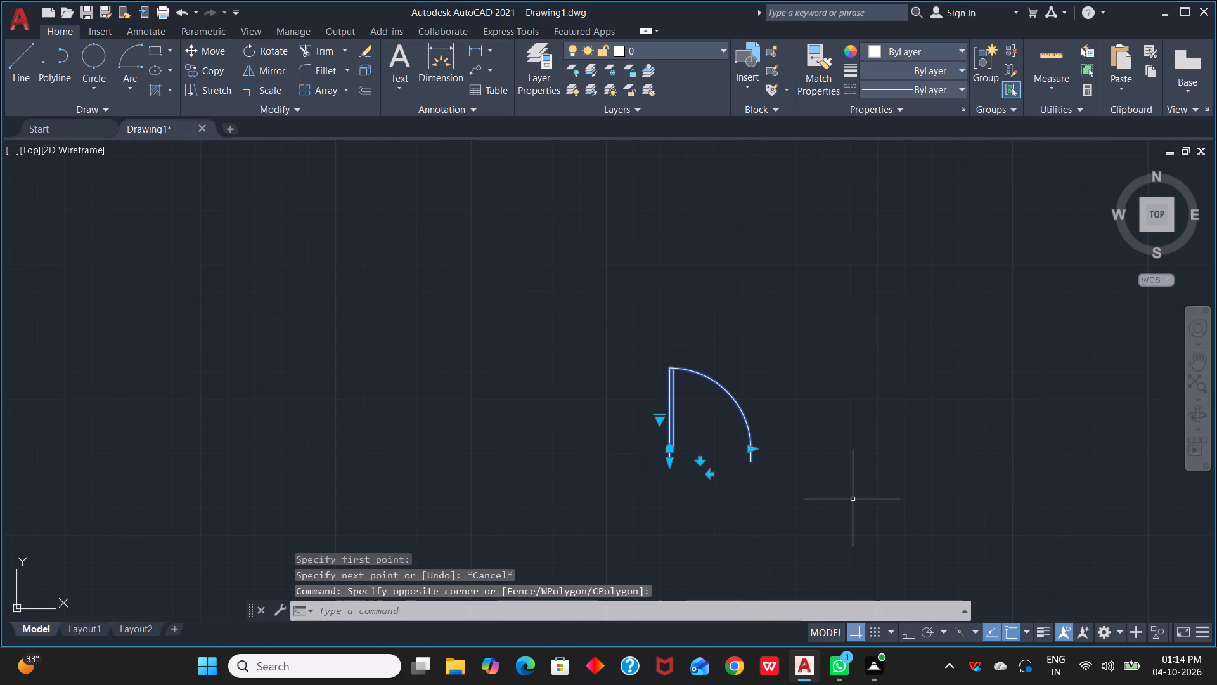
pyautogui.press('s')
pyautogui.write('C')
pyautogui.press('space')
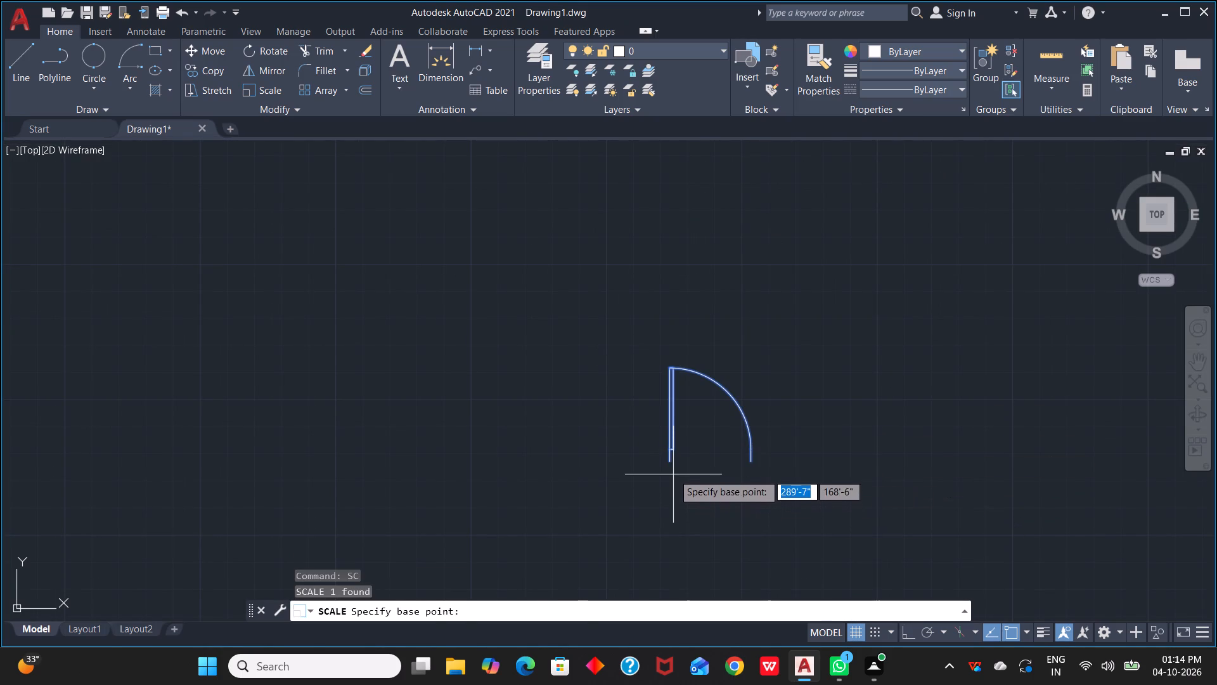
pyautogui.click(671, 466)
pyautogui.press('r')
pyautogui.press('space')
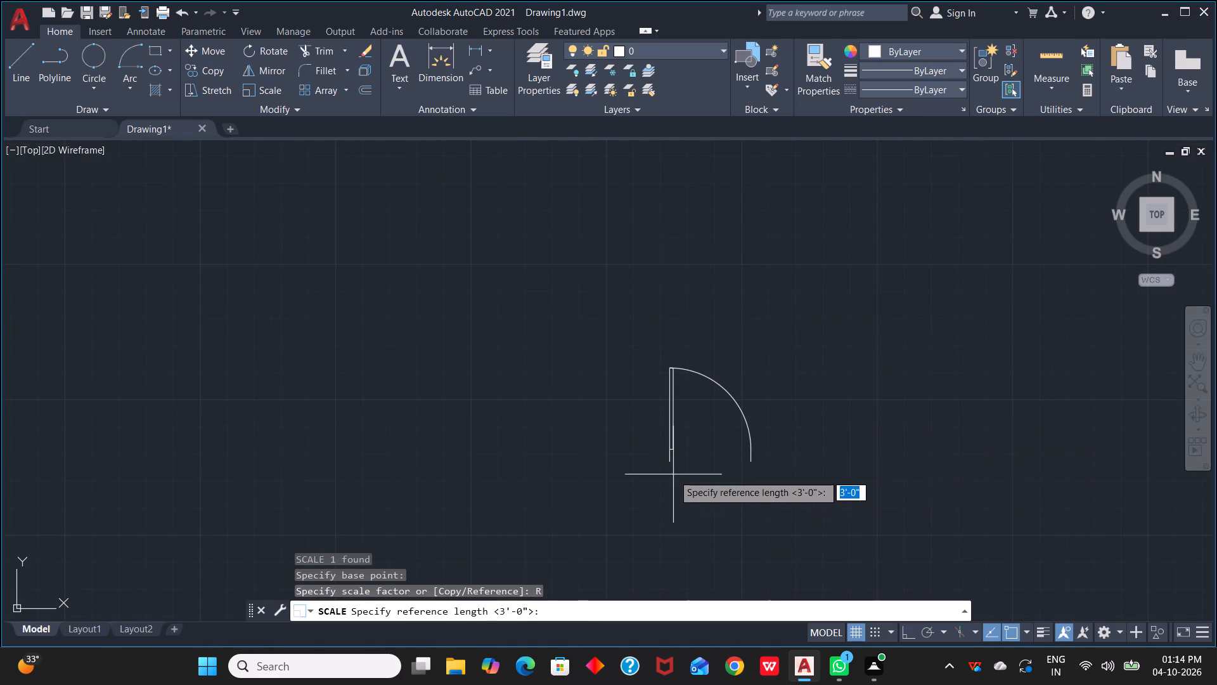
pyautogui.click(671, 464)
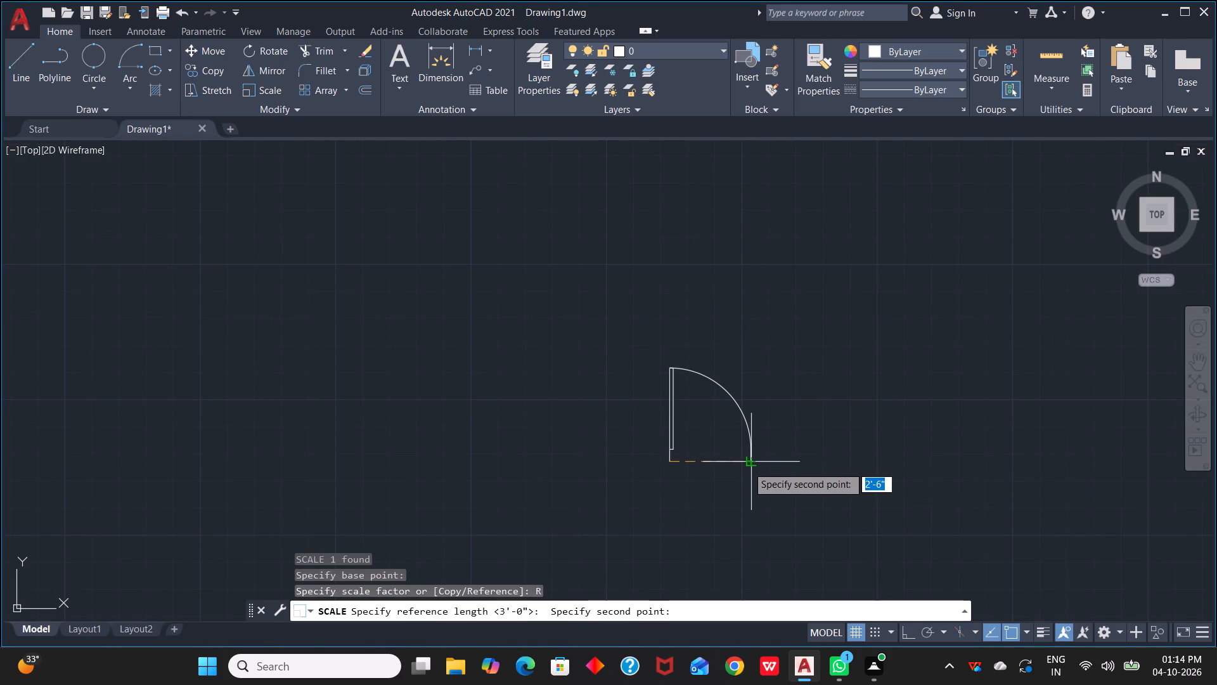
pyautogui.scroll(3, 747, 466)
pyautogui.click(766, 450)
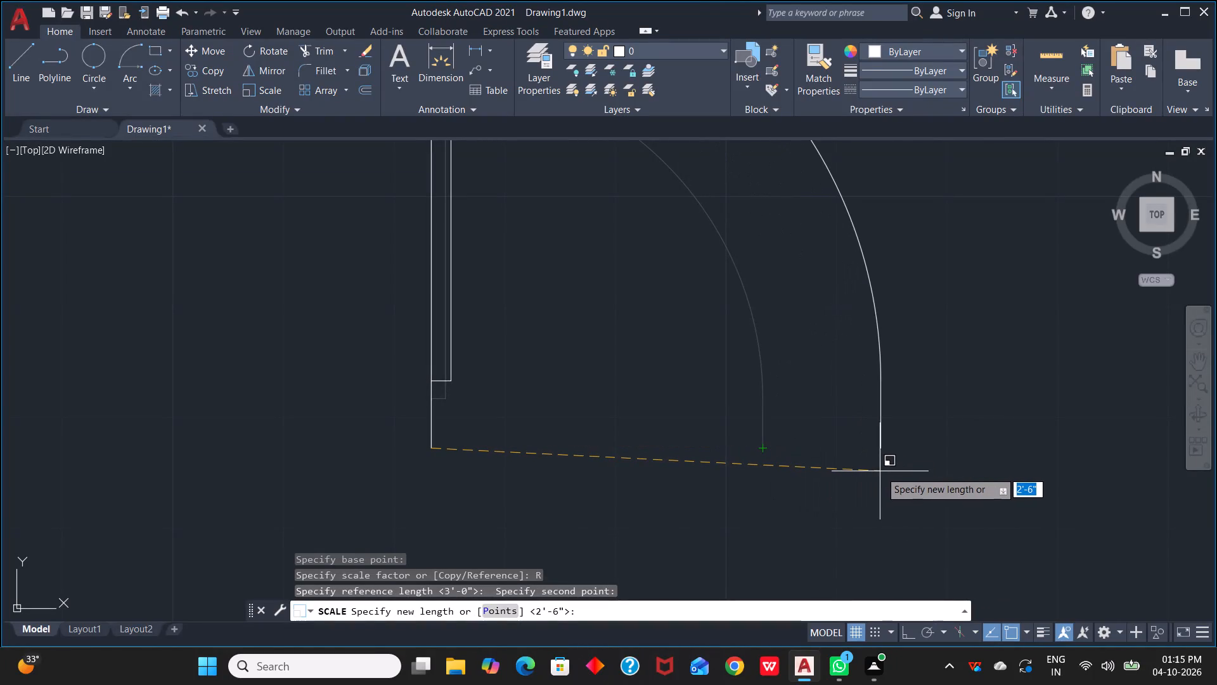
pyautogui.press('3')
pyautogui.press("'")
pyautogui.press('space')
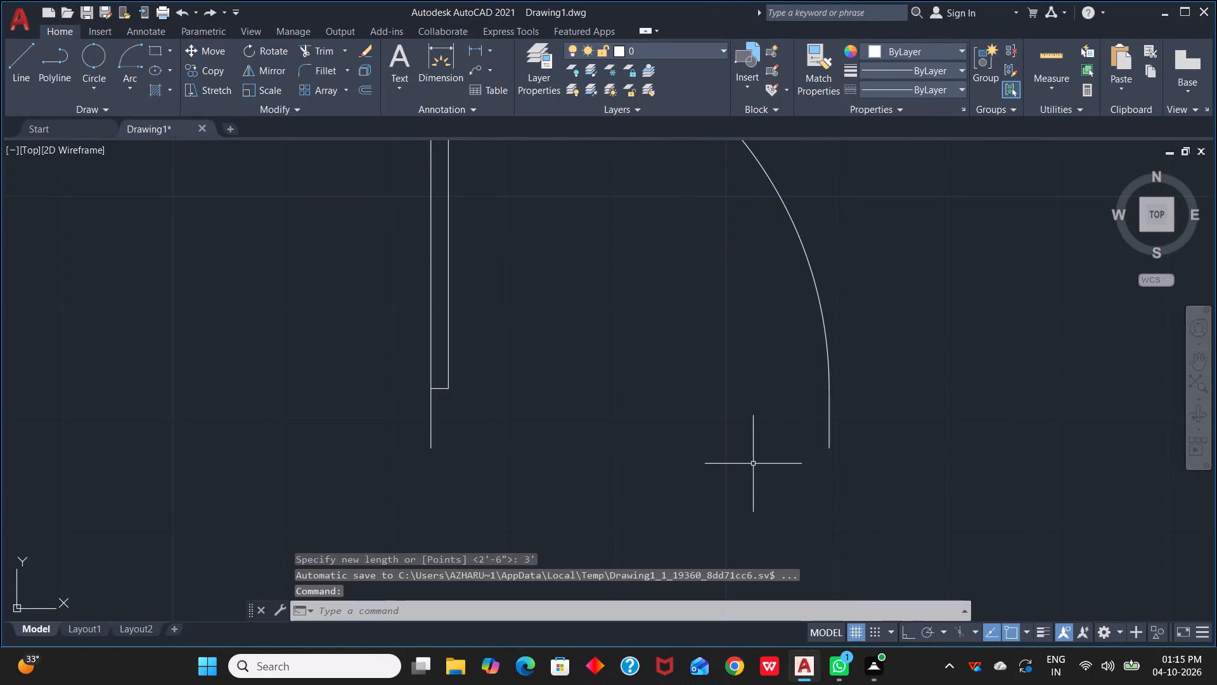
# Rotate the 3' spare door 270° about its hinge-side end so the leaf lies horizontal with its swing below.
pyautogui.press('r')
pyautogui.press('o')
pyautogui.press('space')
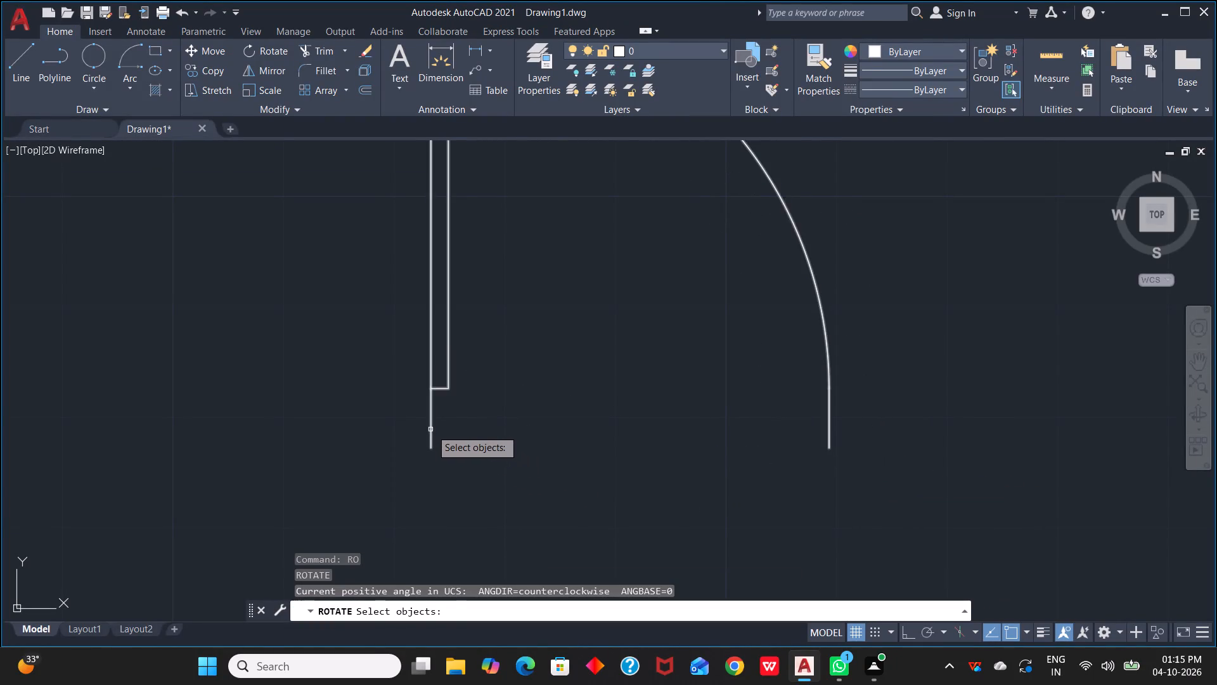
pyautogui.click(431, 429)
pyautogui.press('space')
pyautogui.moveTo(432, 448); pyautogui.dragTo(406, 445)
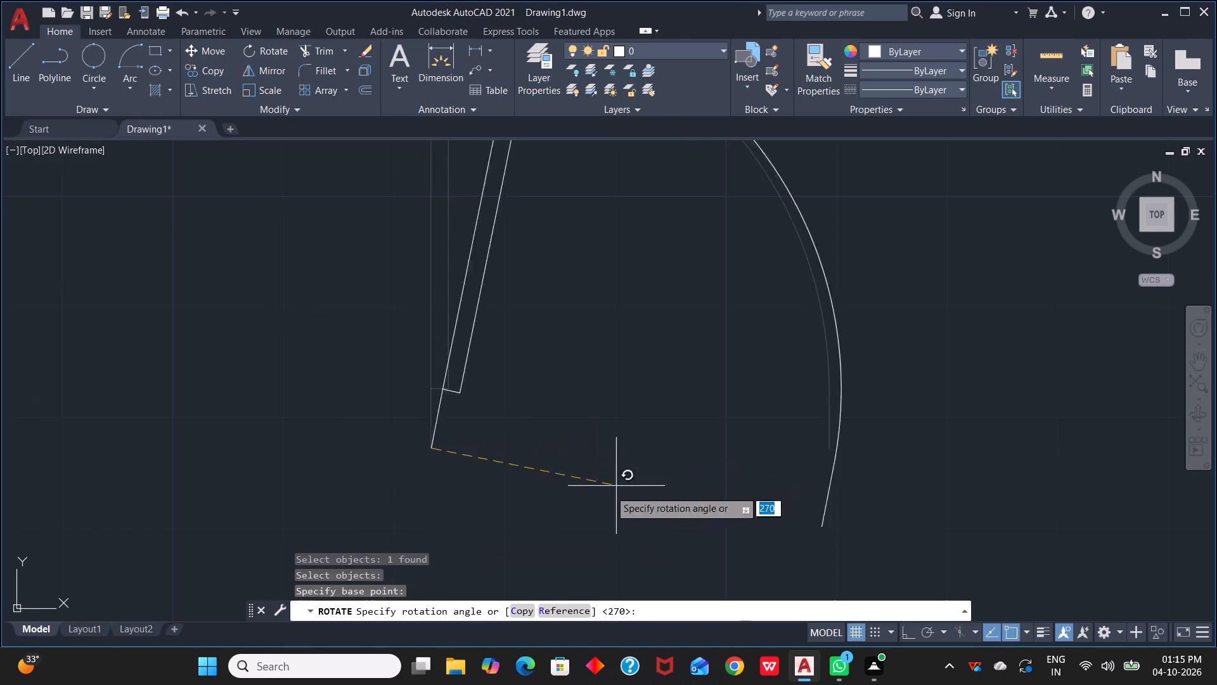
pyautogui.press('F8')
pyautogui.click(448, 523)
# Copy the rotated 3' door from its frame end to the upper jamb corner of the balcony opening beside the 10'-0"X14'-5" living/dining room.
pyautogui.scroll(-4, 576, 431)
pyautogui.moveTo(574, 417); pyautogui.dragTo(858, 318, button='middle')
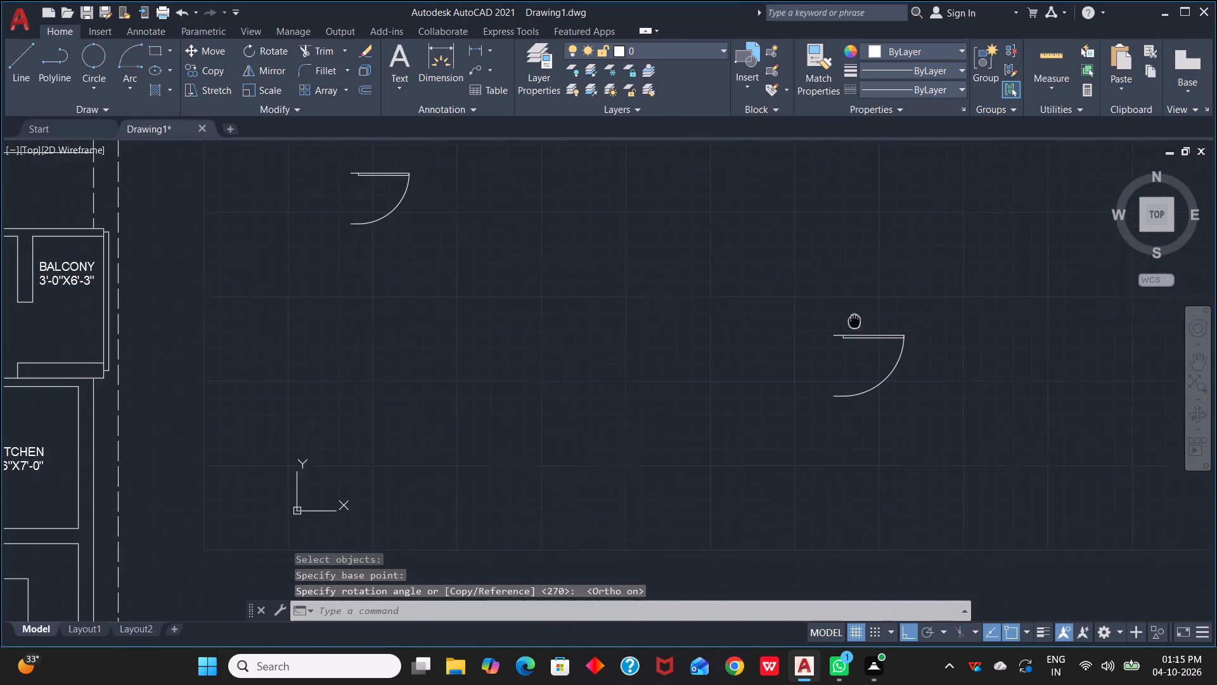
pyautogui.moveTo(858, 318); pyautogui.dragTo(861, 316, button='middle')
pyautogui.press('Escape')
pyautogui.moveTo(794, 280); pyautogui.dragTo(970, 392)
pyautogui.click(983, 467)
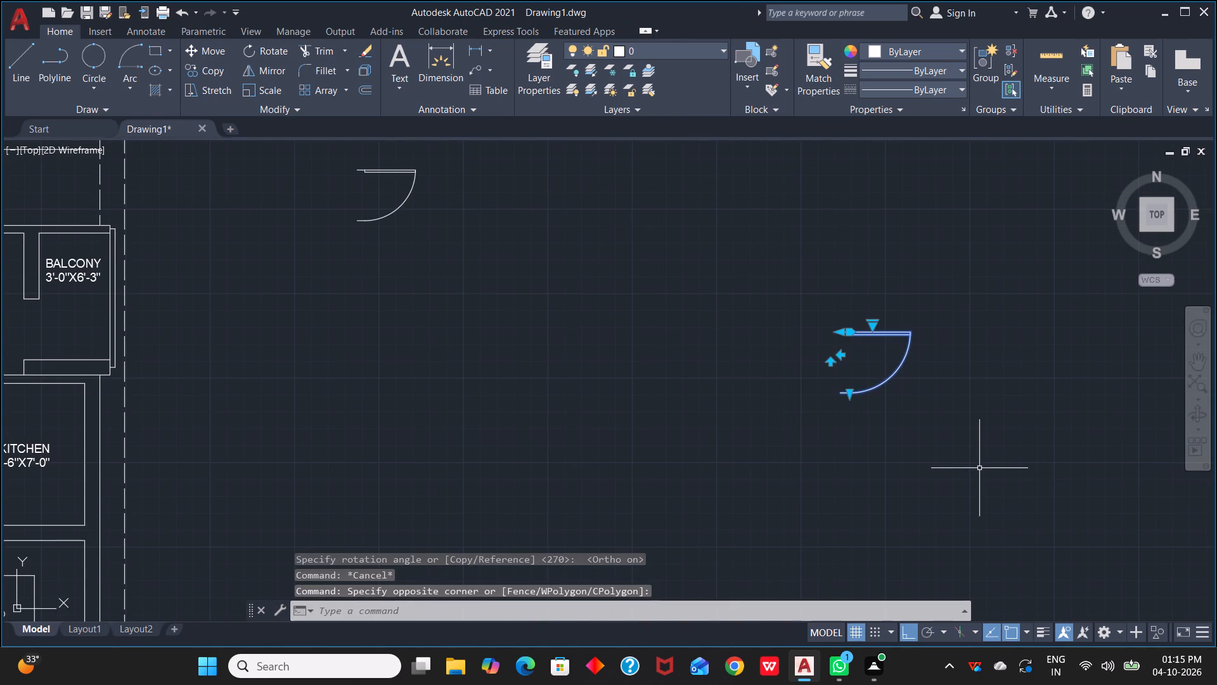
pyautogui.press('c')
pyautogui.press('o')
pyautogui.press('space')
pyautogui.scroll(3, 863, 353)
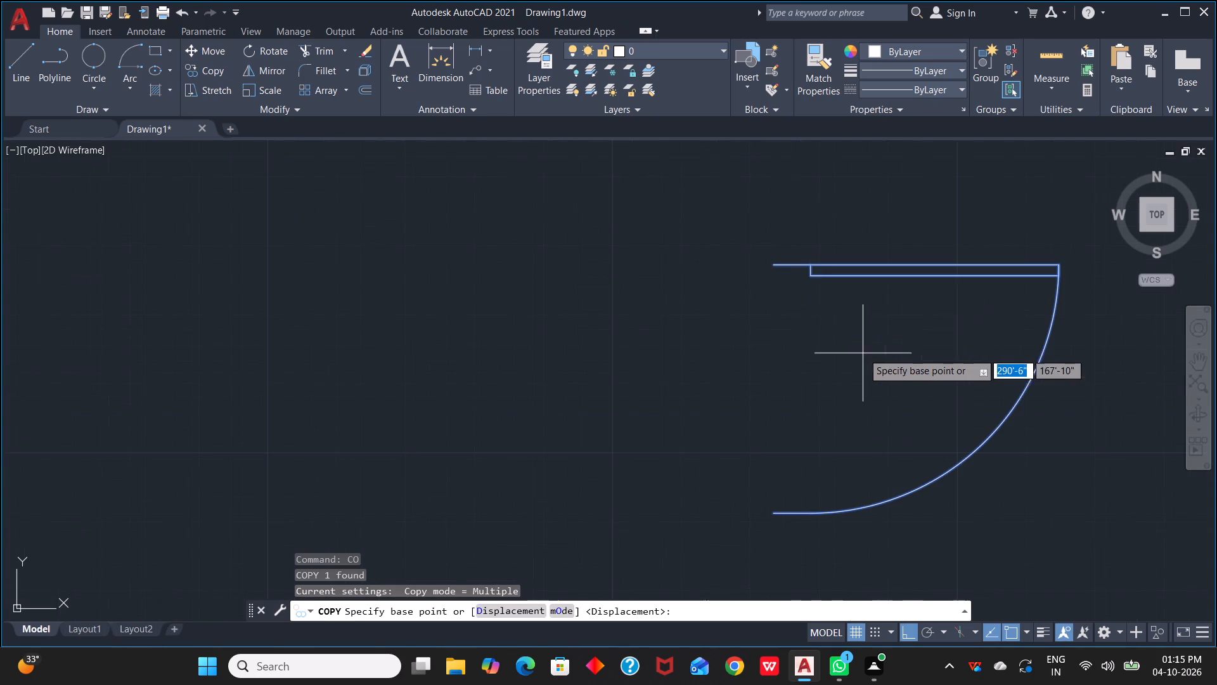
pyautogui.moveTo(772, 264); pyautogui.dragTo(760, 268)
pyautogui.scroll(-3, 377, 367)
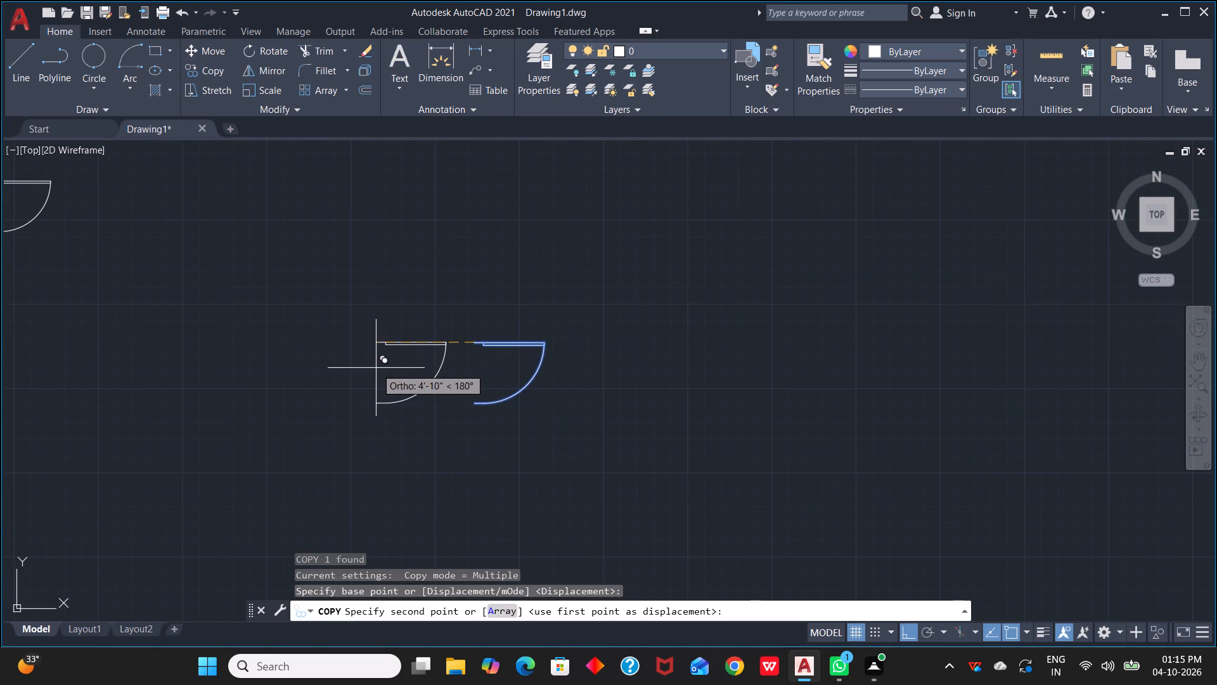
pyautogui.press('F8')
pyautogui.scroll(-2, 313, 410)
pyautogui.moveTo(229, 432); pyautogui.dragTo(362, 433, button='middle')
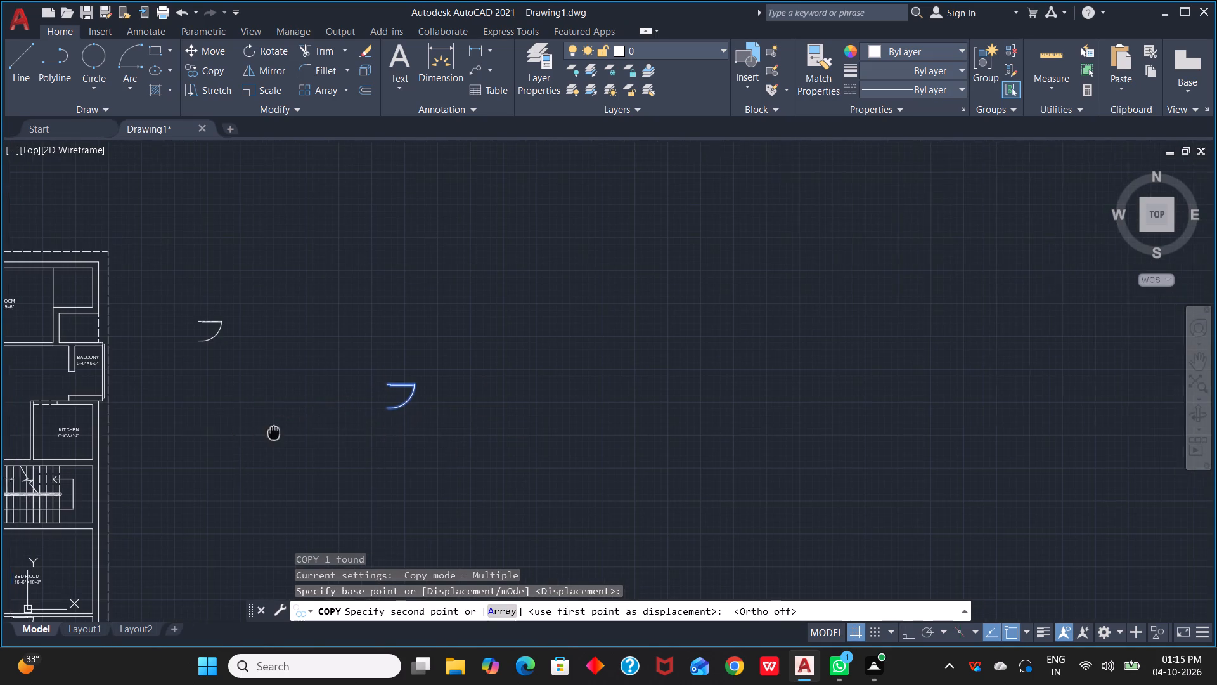
pyautogui.moveTo(362, 433); pyautogui.dragTo(972, 408, button='middle')
pyautogui.scroll(3, 916, 375)
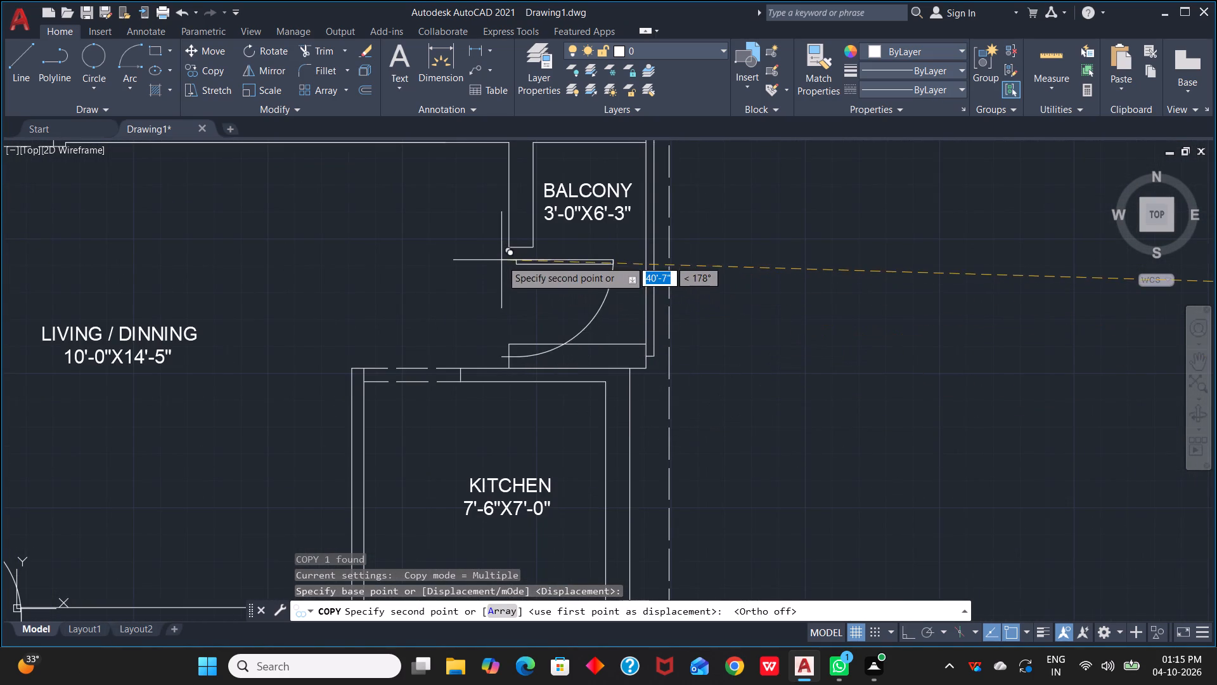
pyautogui.scroll(2, 505, 249)
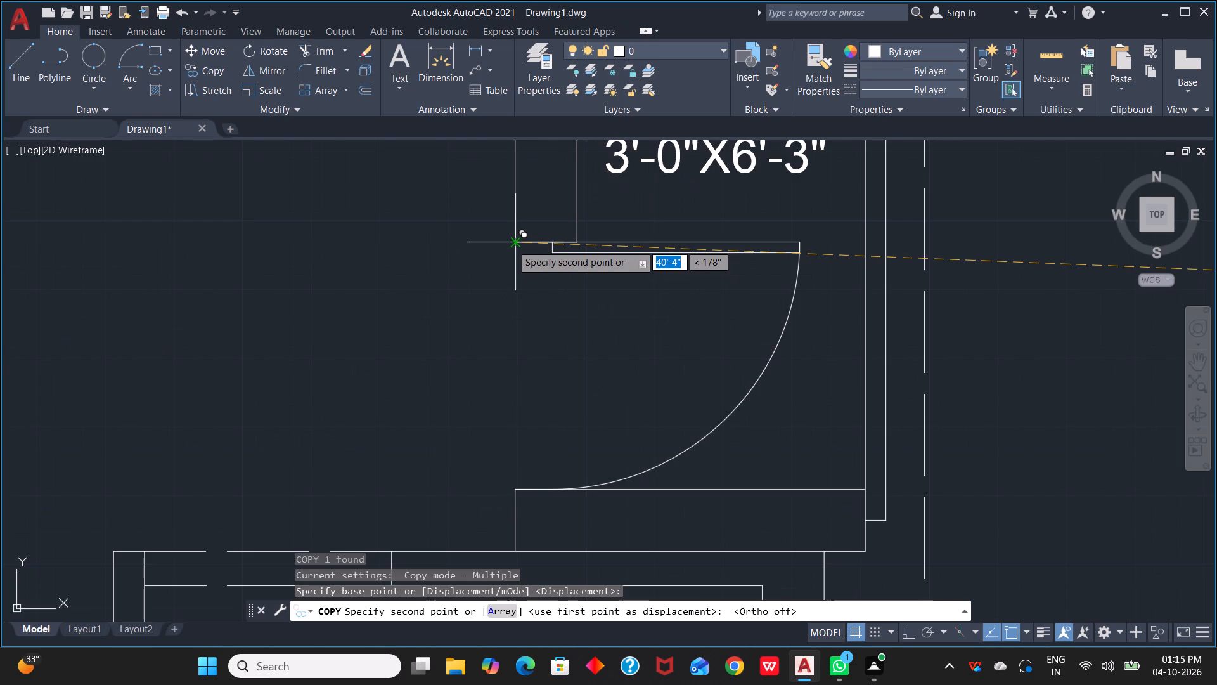
pyautogui.click(513, 243)
pyautogui.press('Escape')
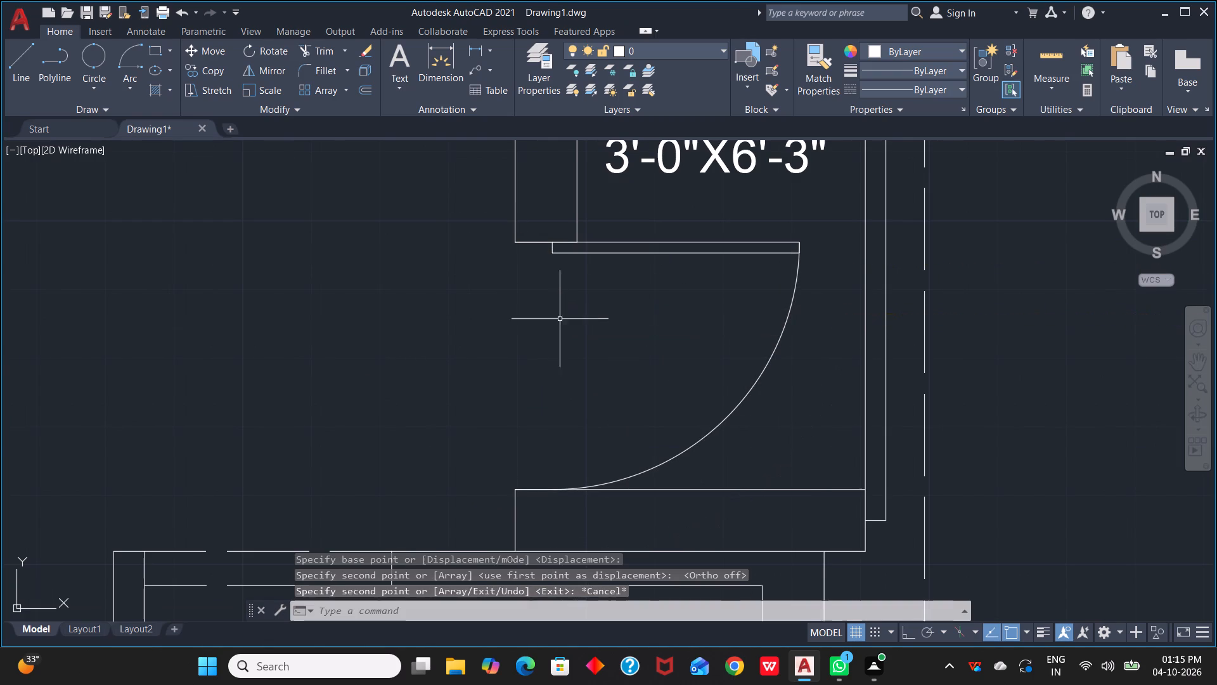
# Flip the new balcony door so its leaf hinges on the lower jamb, nearest the 7'-6"X7'-0" kitchen.
pyautogui.click(679, 261)
pyautogui.click(683, 253)
pyautogui.click(682, 253)
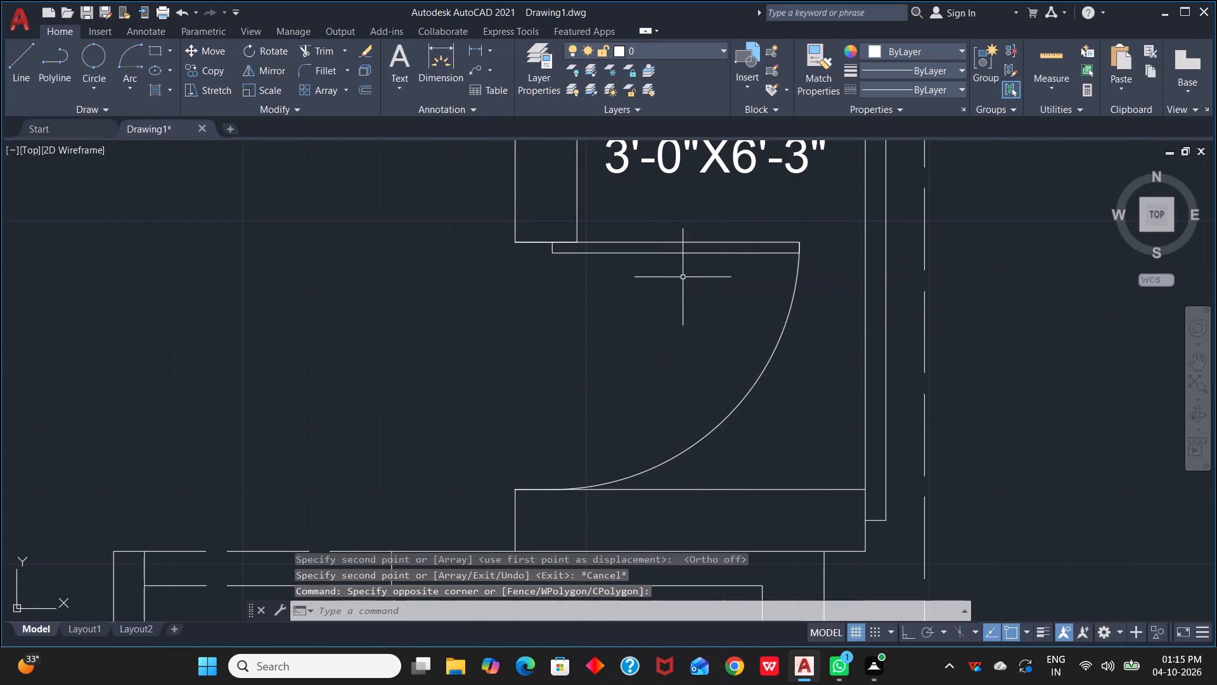
pyautogui.click(704, 252)
pyautogui.click(472, 367)
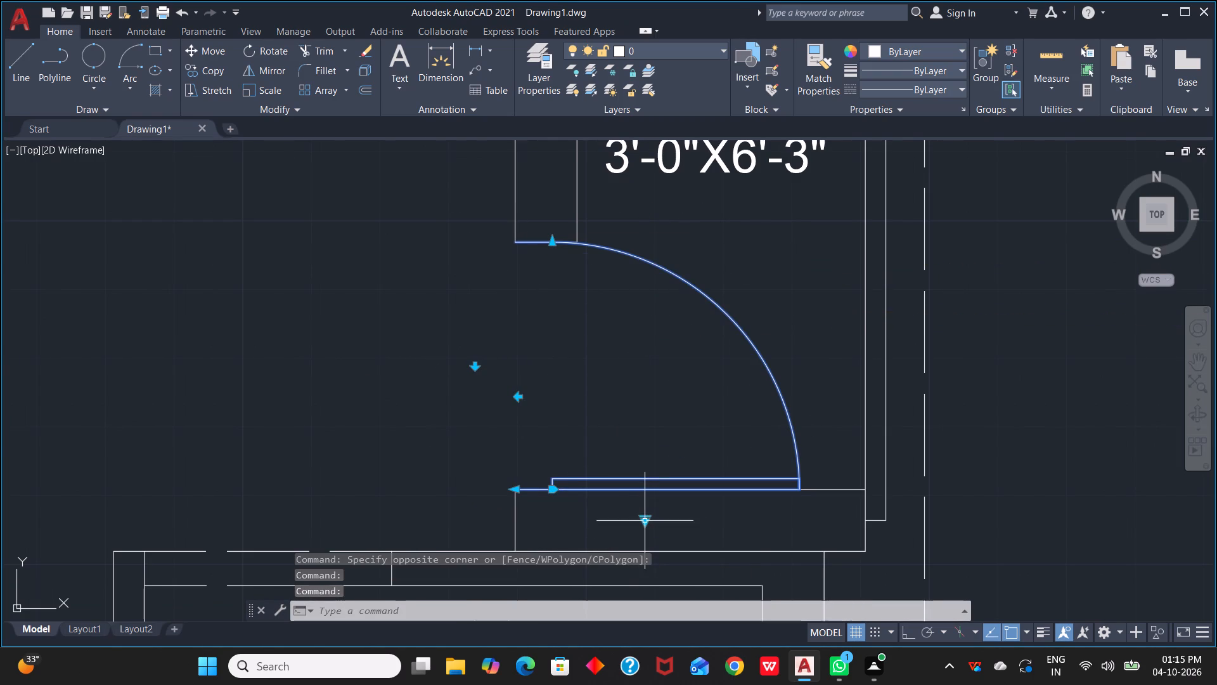
# Reduce the opening angle of the new balcony door to 30° and clear the selection.
pyautogui.click(647, 521)
pyautogui.click(697, 533)
pyautogui.scroll(-2, 857, 452)
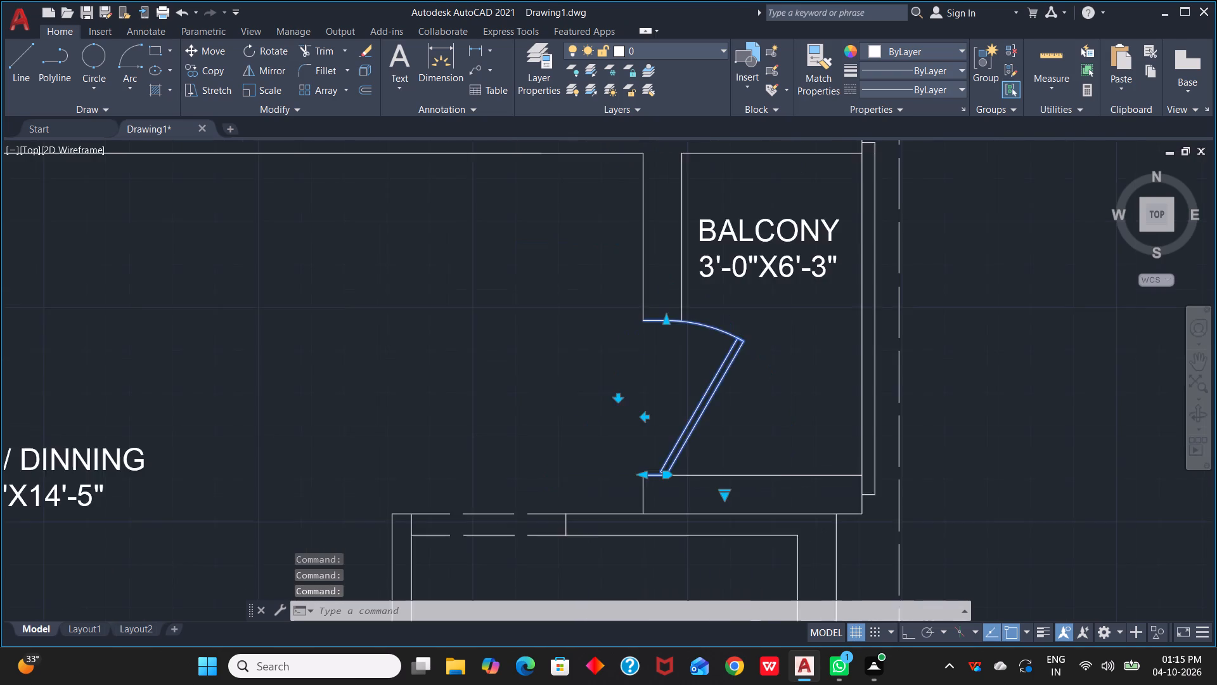
pyautogui.scroll(-1, 857, 452)
pyautogui.press('Escape')
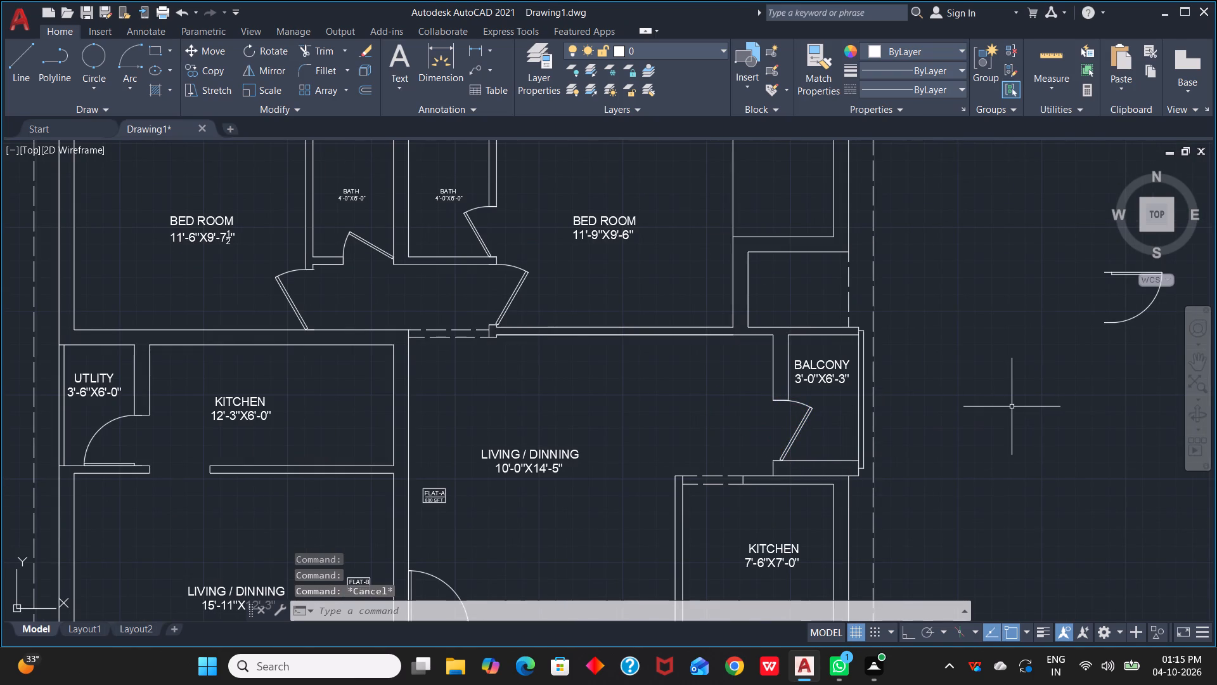
# Reduce the opening angle of the 10'-0"X14'-5" living/dining room's entrance door by the staircase to 30°.
pyautogui.scroll(-2, 493, 461)
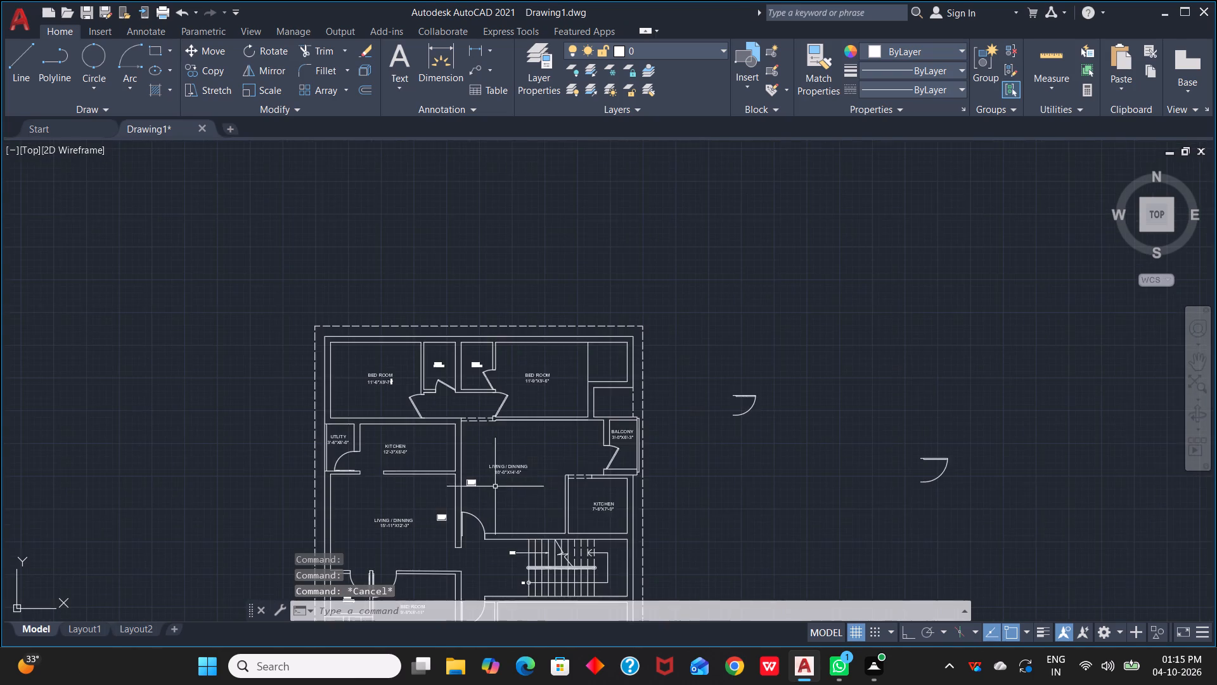
pyautogui.scroll(1, 532, 511)
pyautogui.moveTo(535, 500); pyautogui.dragTo(633, 355, button='middle')
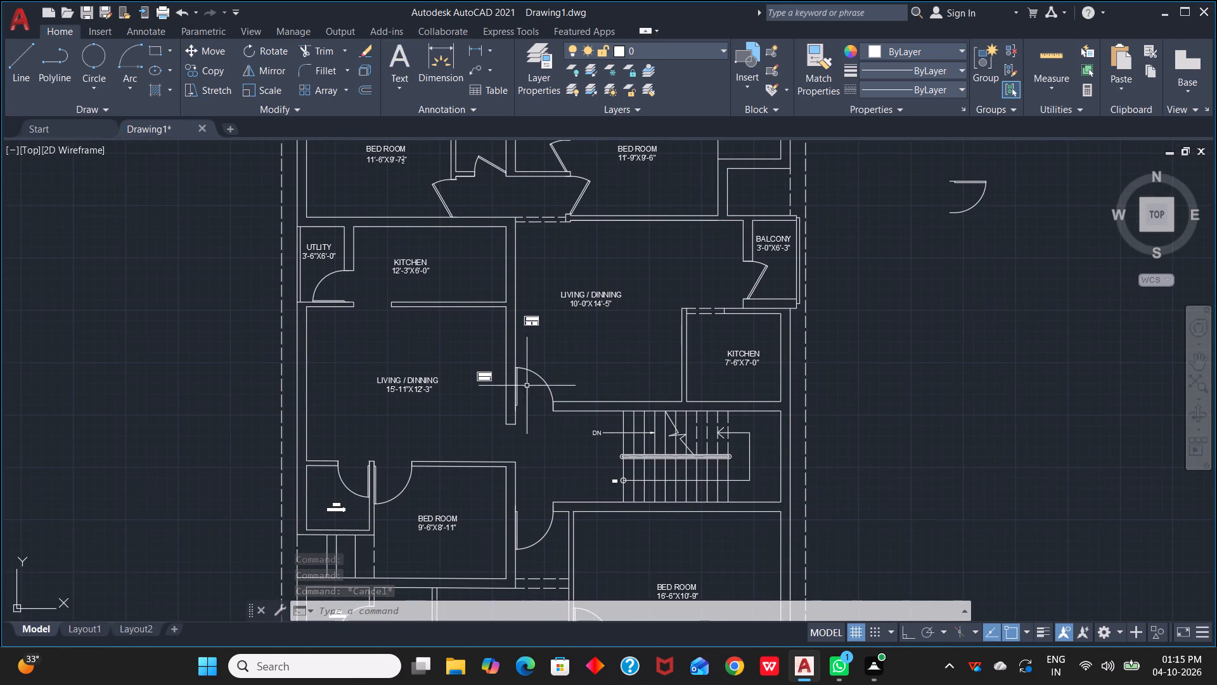
pyautogui.click(547, 384)
pyautogui.scroll(3, 515, 416)
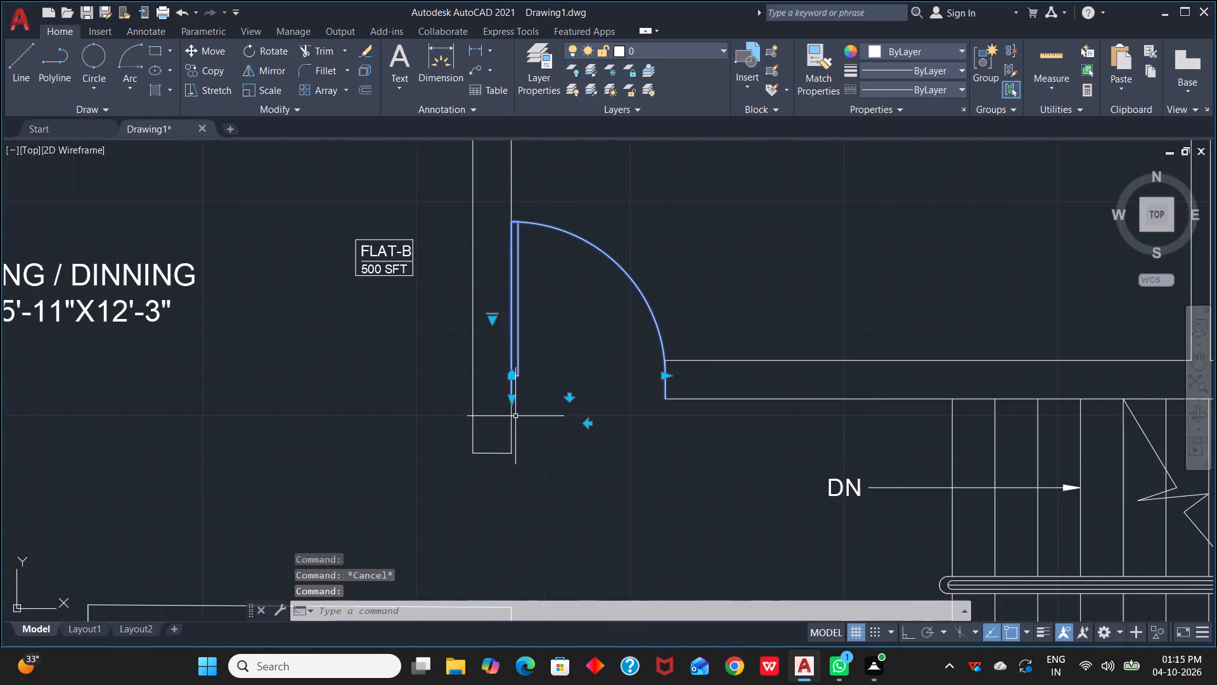
pyautogui.click(489, 320)
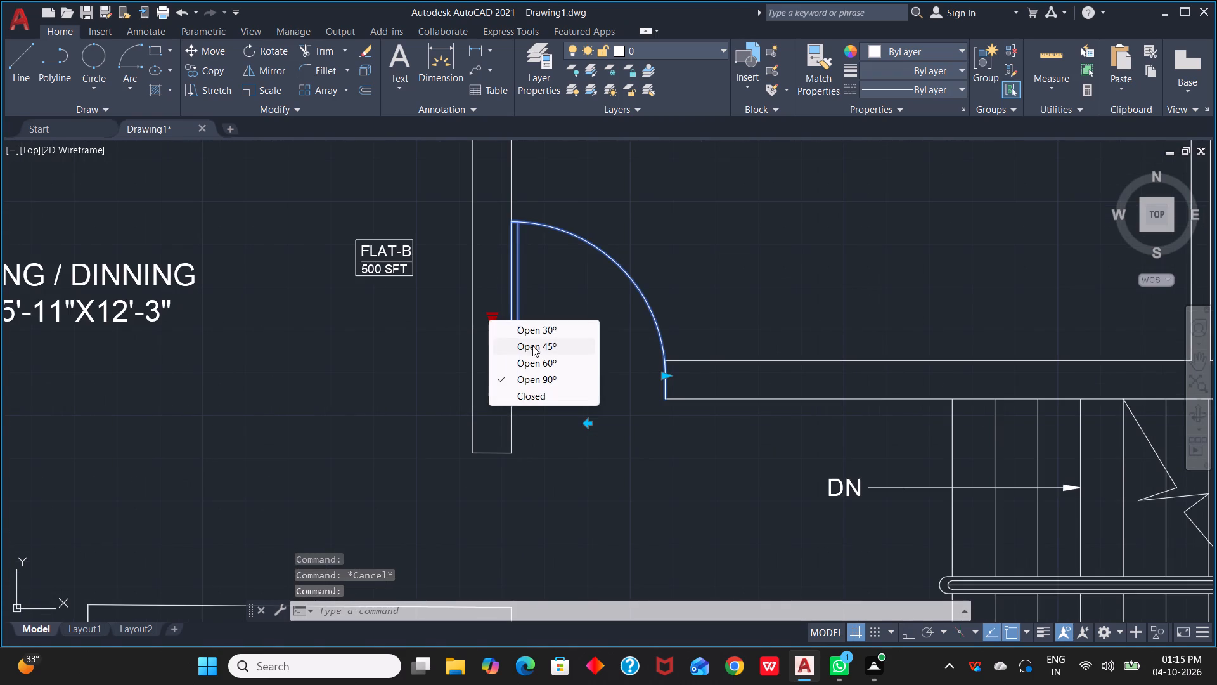
pyautogui.click(544, 330)
pyautogui.scroll(-2, 763, 319)
pyautogui.scroll(-1, 742, 424)
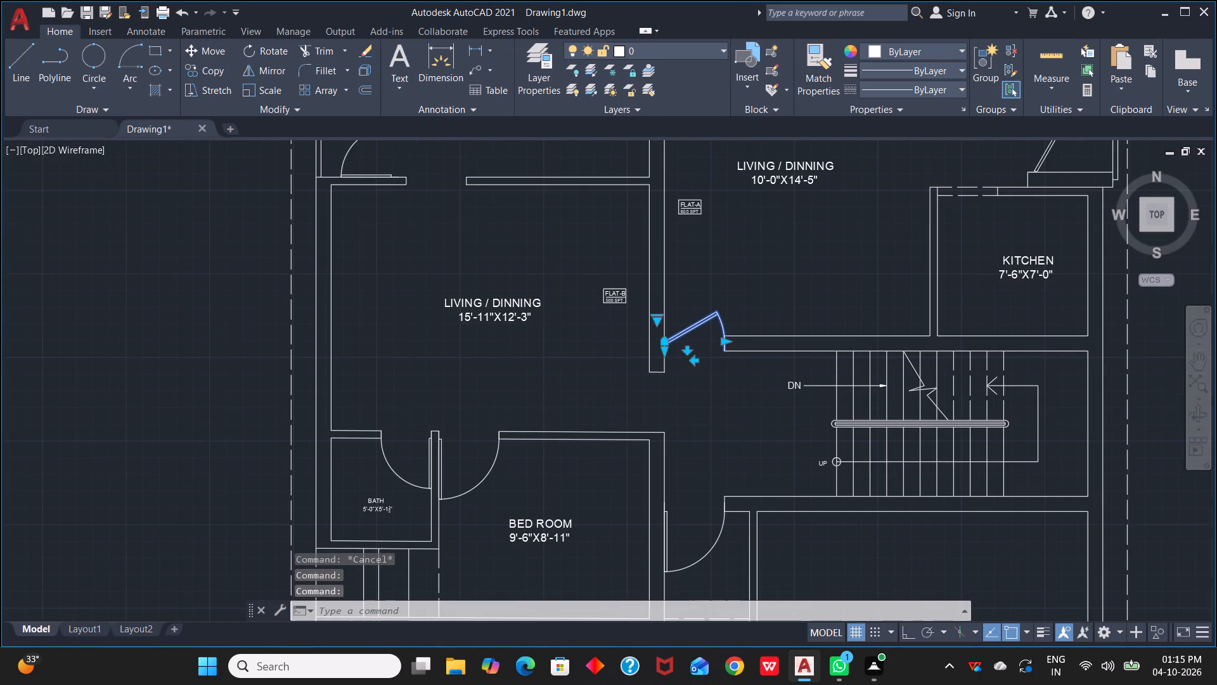
pyautogui.press('Escape')
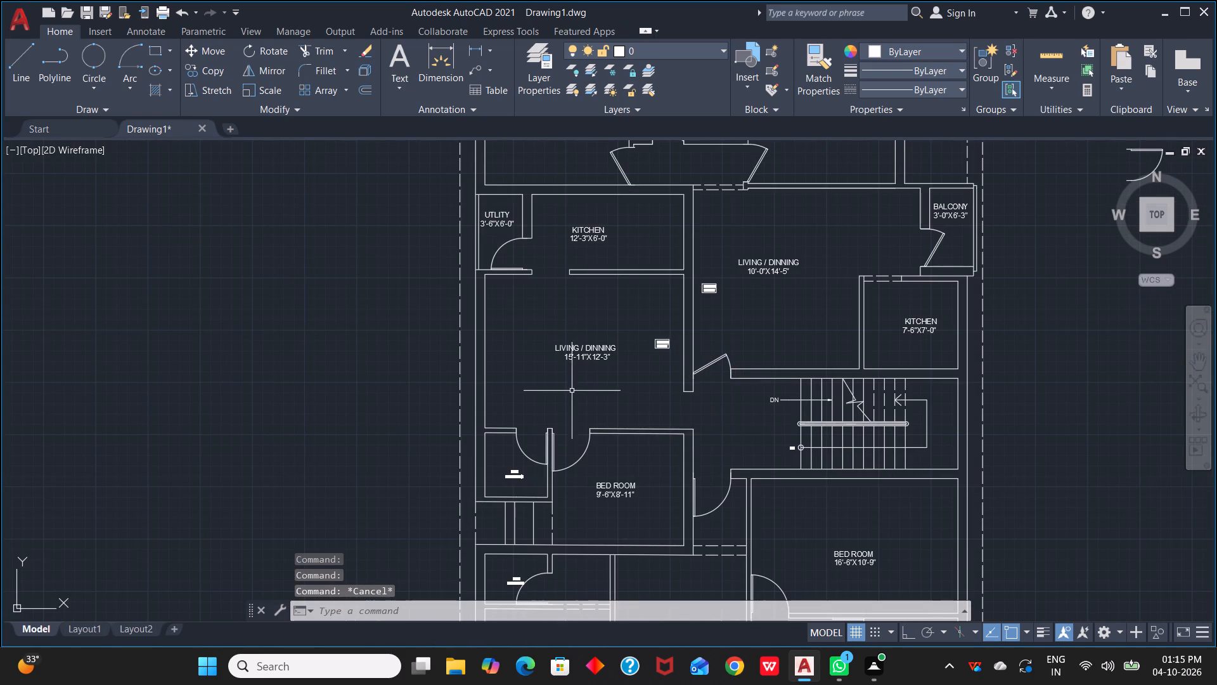
# Reduce the opening angle of the door between the 3'-6"X6'-0" utility and the 12'-3"X6'-0" kitchen to 30°.
pyautogui.moveTo(542, 308); pyautogui.dragTo(594, 386, button='middle')
pyautogui.scroll(1, 601, 385)
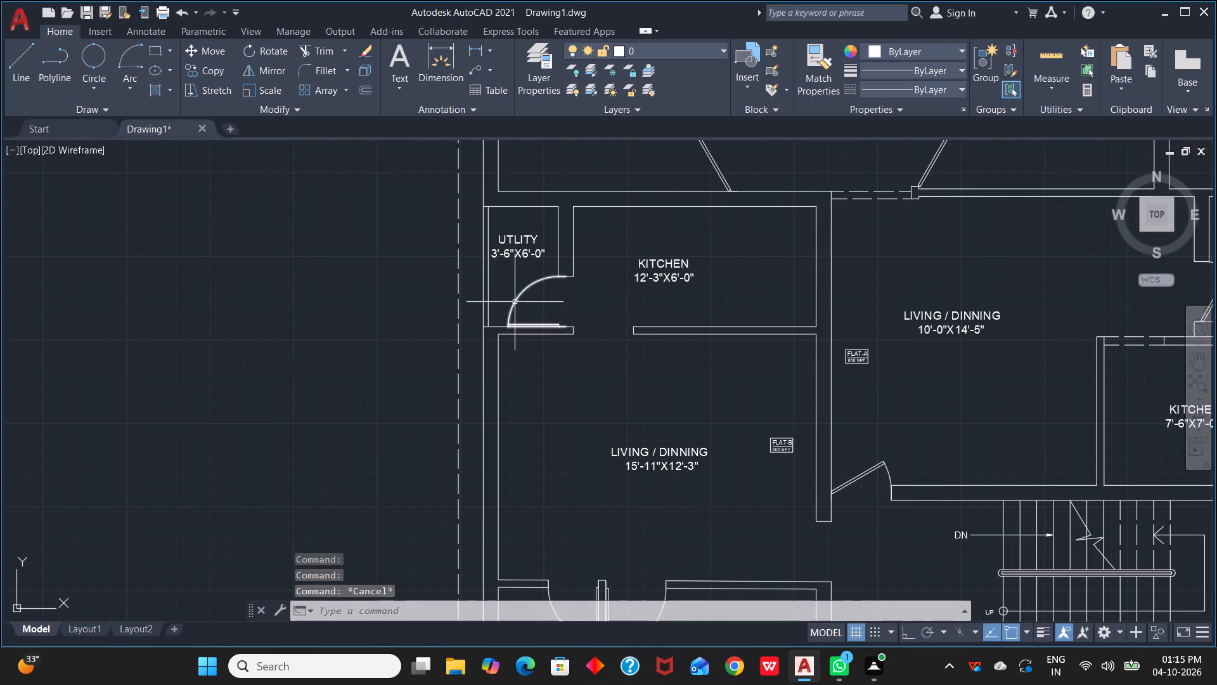
pyautogui.click(515, 301)
pyautogui.scroll(3, 569, 301)
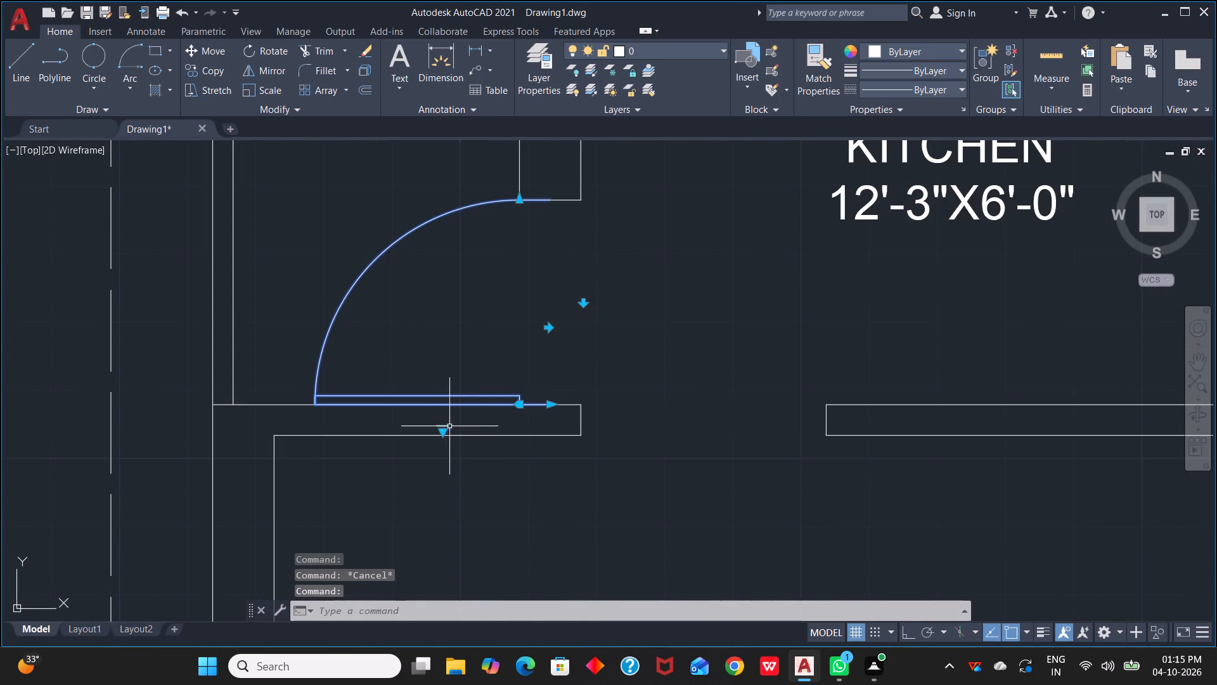
pyautogui.click(444, 429)
pyautogui.click(489, 431)
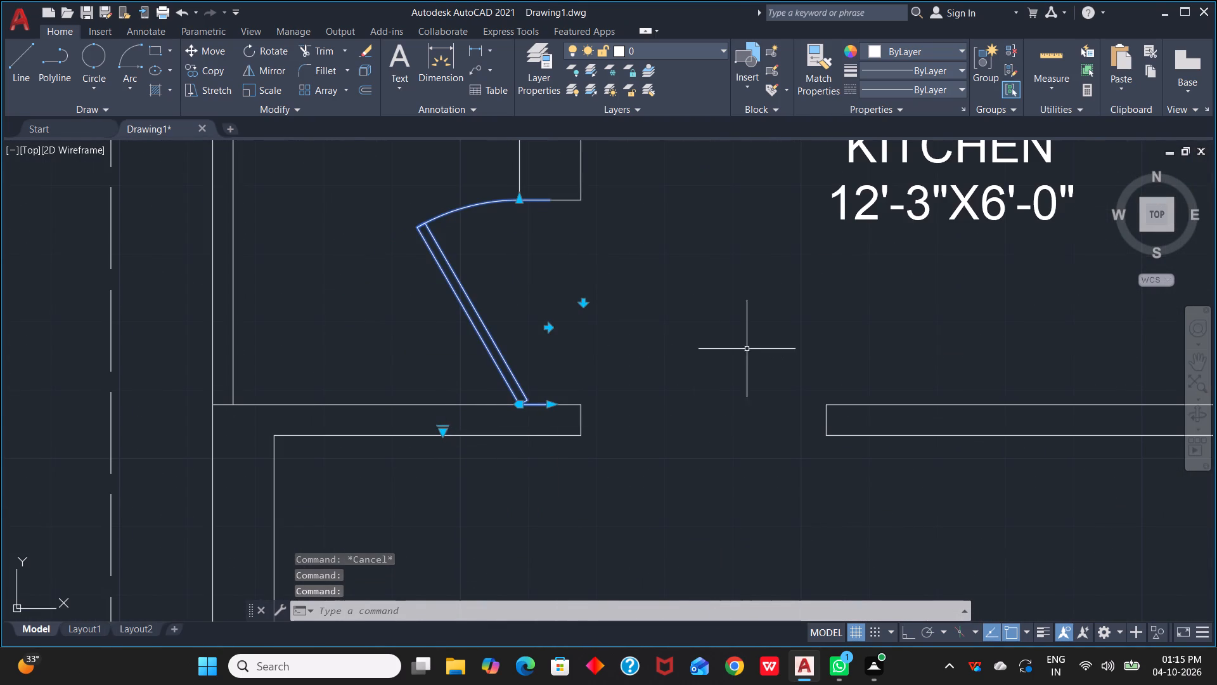
pyautogui.scroll(-1, 758, 342)
pyautogui.press('Escape')
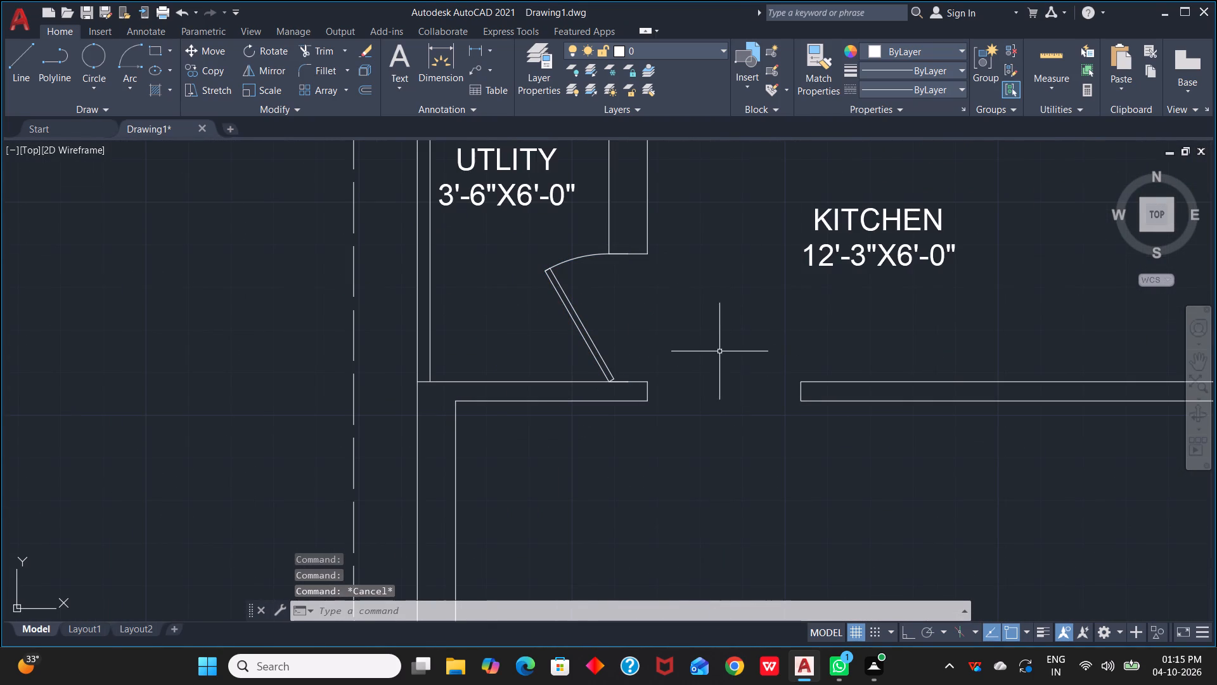
# Draw a 3' horizontal line across the kitchen-side edge of the opening between the 12'-3"X6'-0" kitchen and the 15'-11"X12'-3" living/dining room.
pyautogui.scroll(2, 703, 416)
pyautogui.press('l')
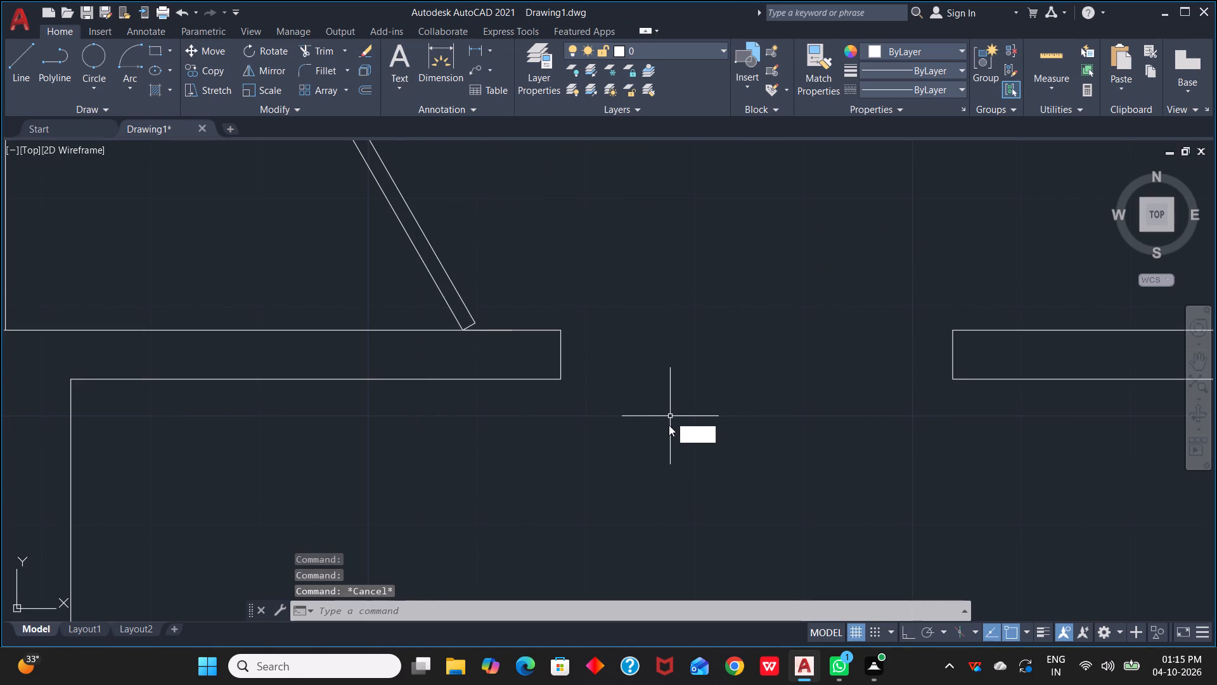
pyautogui.press('space')
pyautogui.click(557, 332)
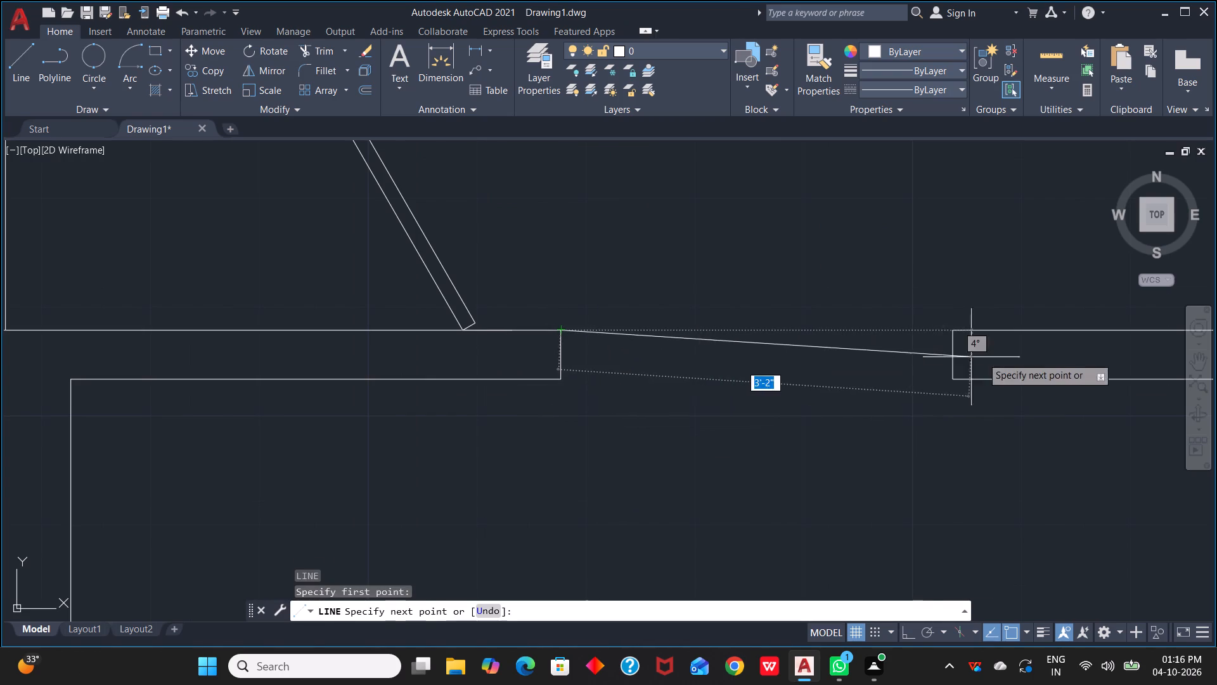
pyautogui.press('F8')
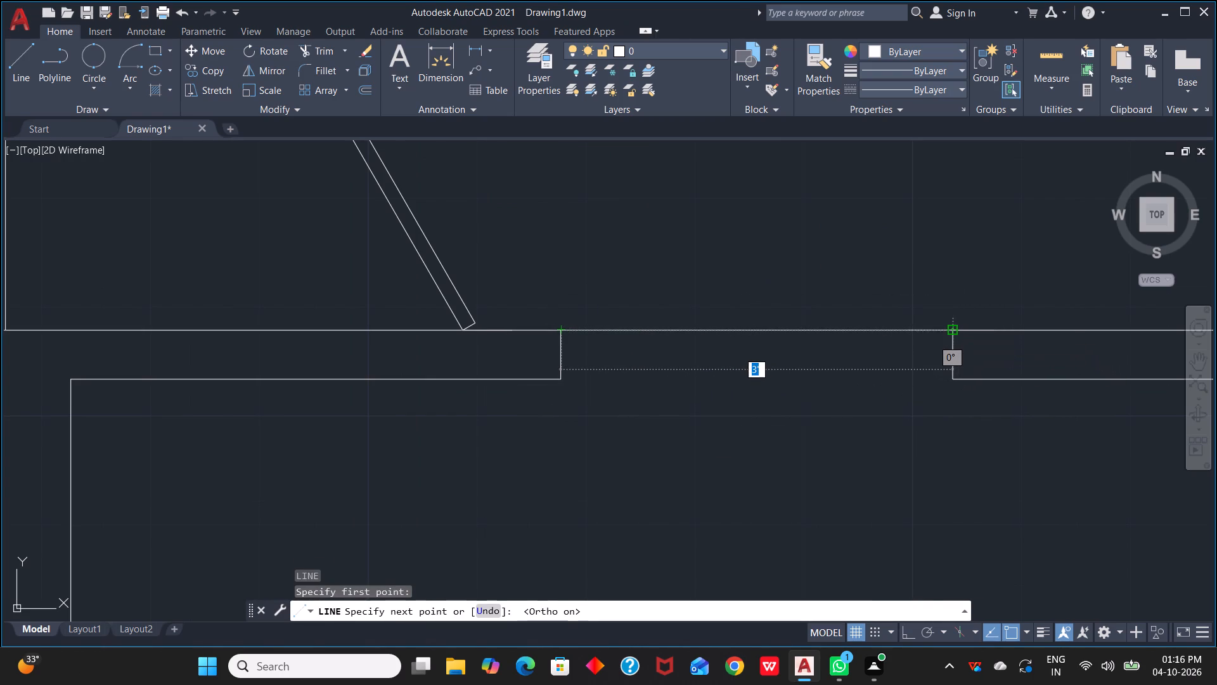
pyautogui.click(954, 333)
pyautogui.press('space')
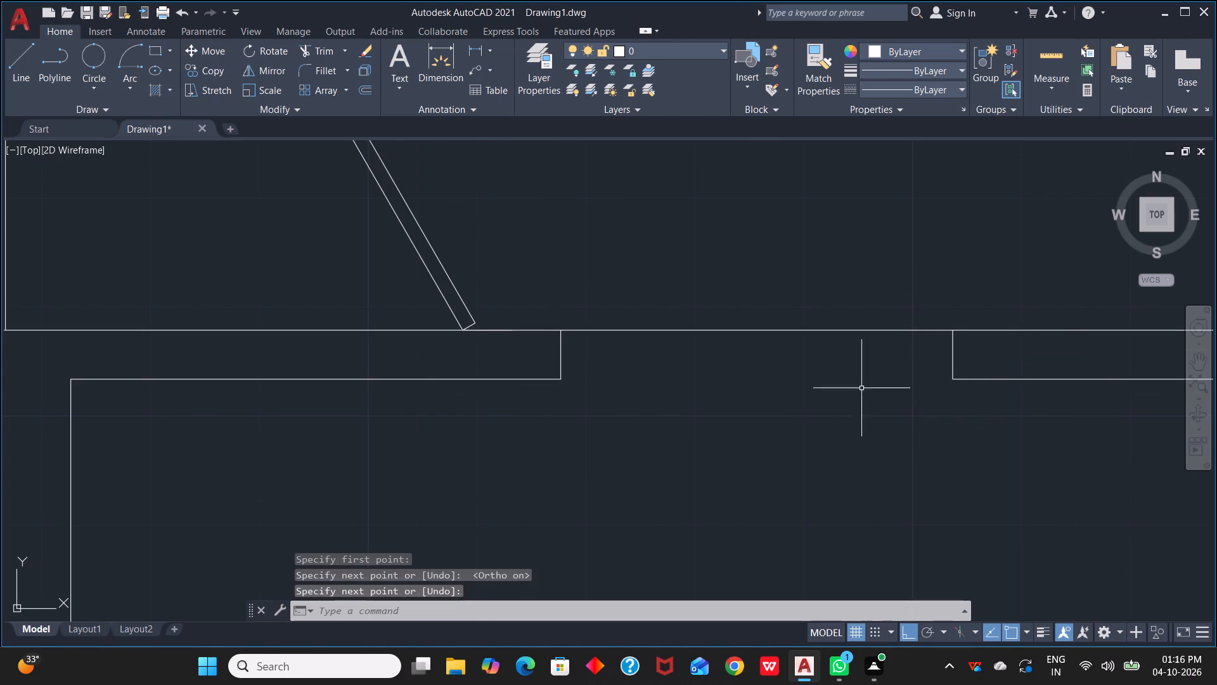
# Draw a 3' horizontal line across the living/dining-side edge of the opening between the 12'-3"X6'-0" kitchen and the 15'-11"X12'-3" living/dining room.
pyautogui.press('space')
pyautogui.click(560, 381)
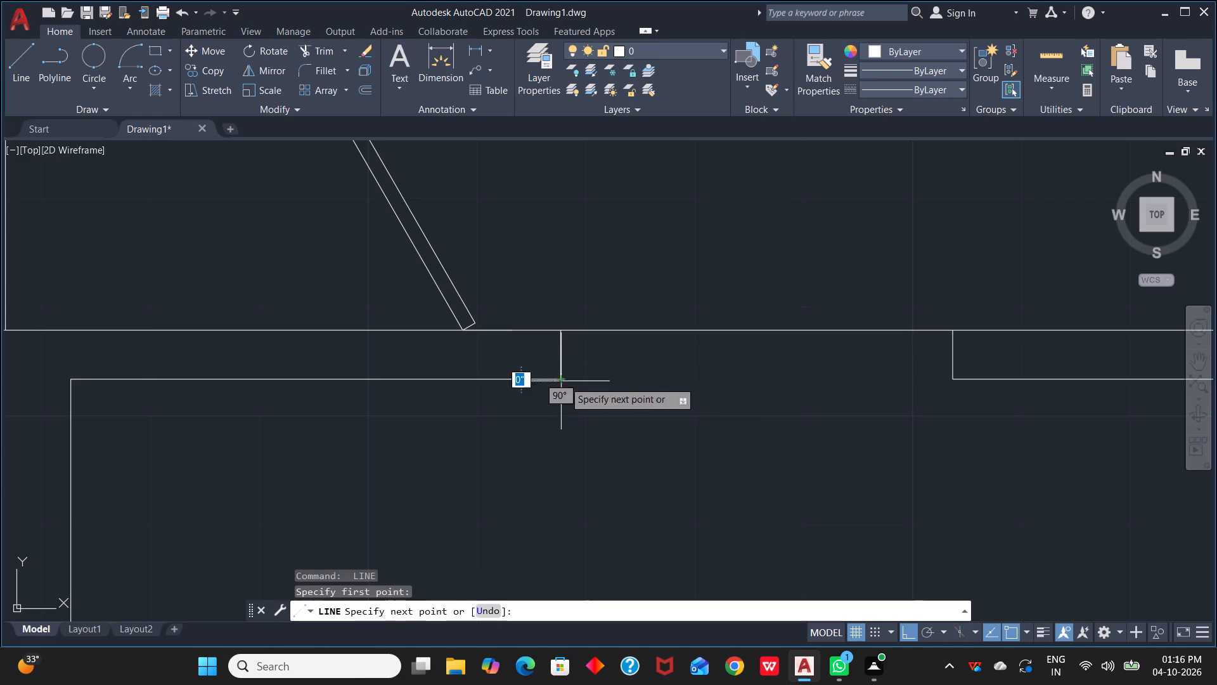
pyautogui.click(951, 382)
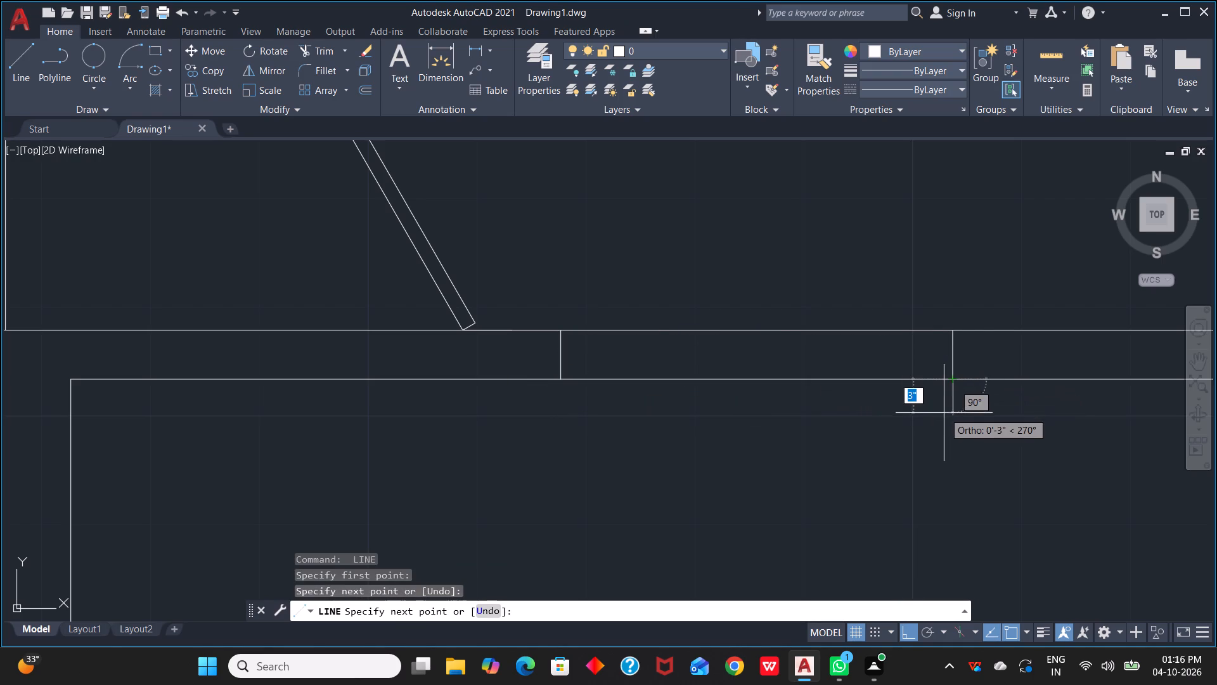
pyautogui.press('Escape')
# Match the properties of the dashed plot boundary line onto the two lines closing the 12'-3"X6'-0" kitchen opening.
pyautogui.scroll(-2, 704, 459)
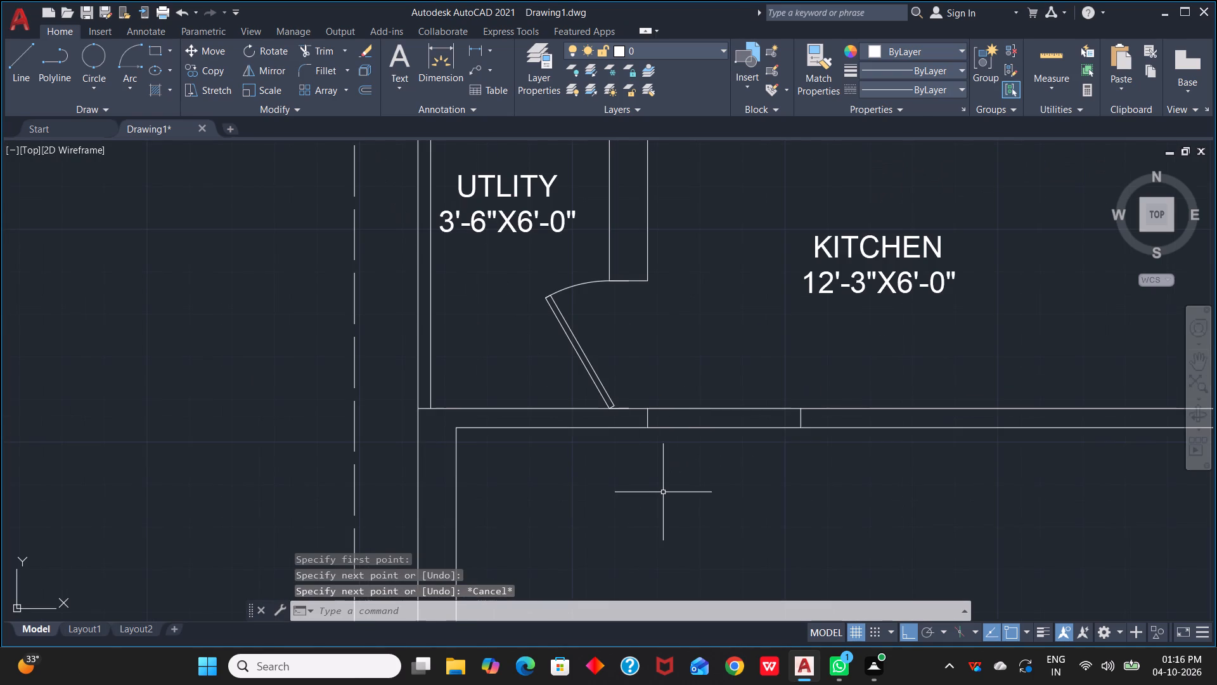
pyautogui.press('m')
pyautogui.press('a')
pyautogui.press('space')
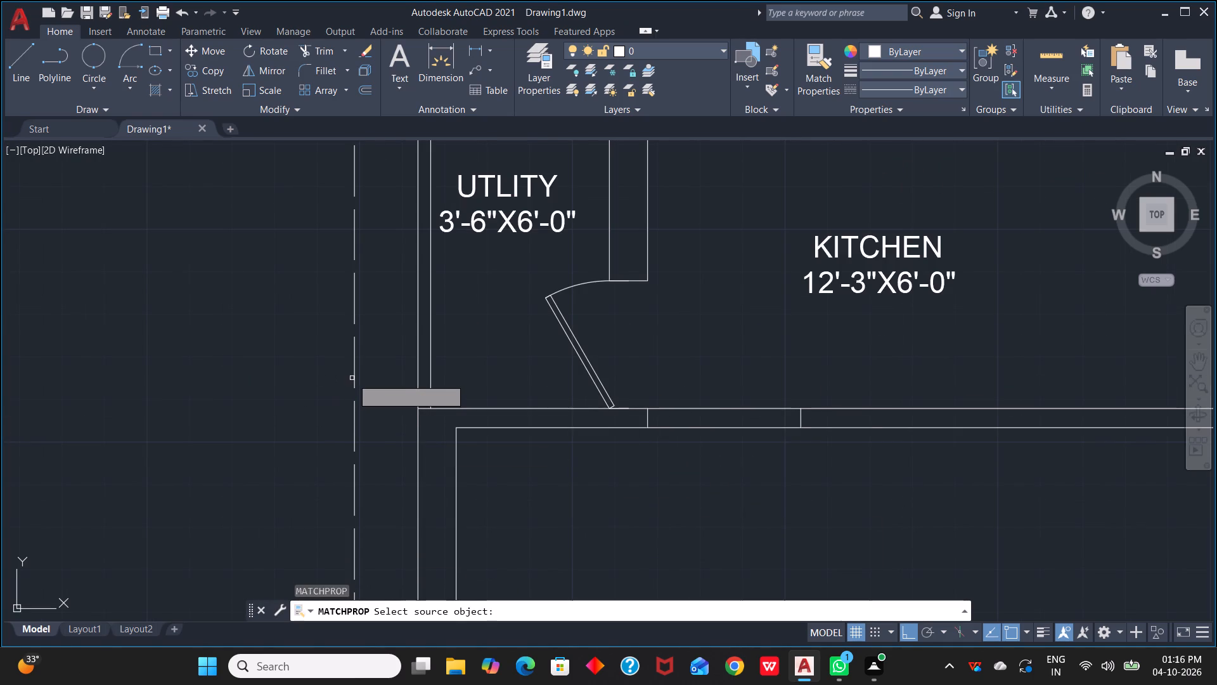
pyautogui.click(353, 378)
pyautogui.moveTo(719, 385); pyautogui.dragTo(755, 467)
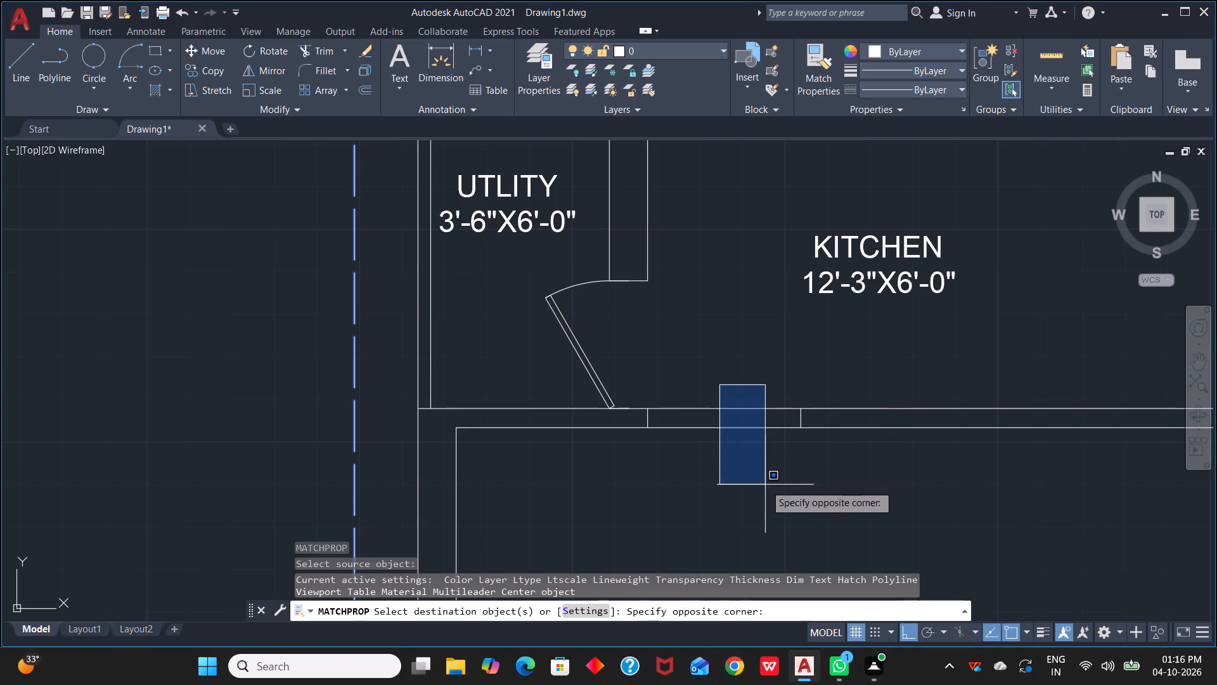
pyautogui.click(765, 485)
pyautogui.moveTo(766, 474); pyautogui.dragTo(758, 459)
pyautogui.click(734, 376)
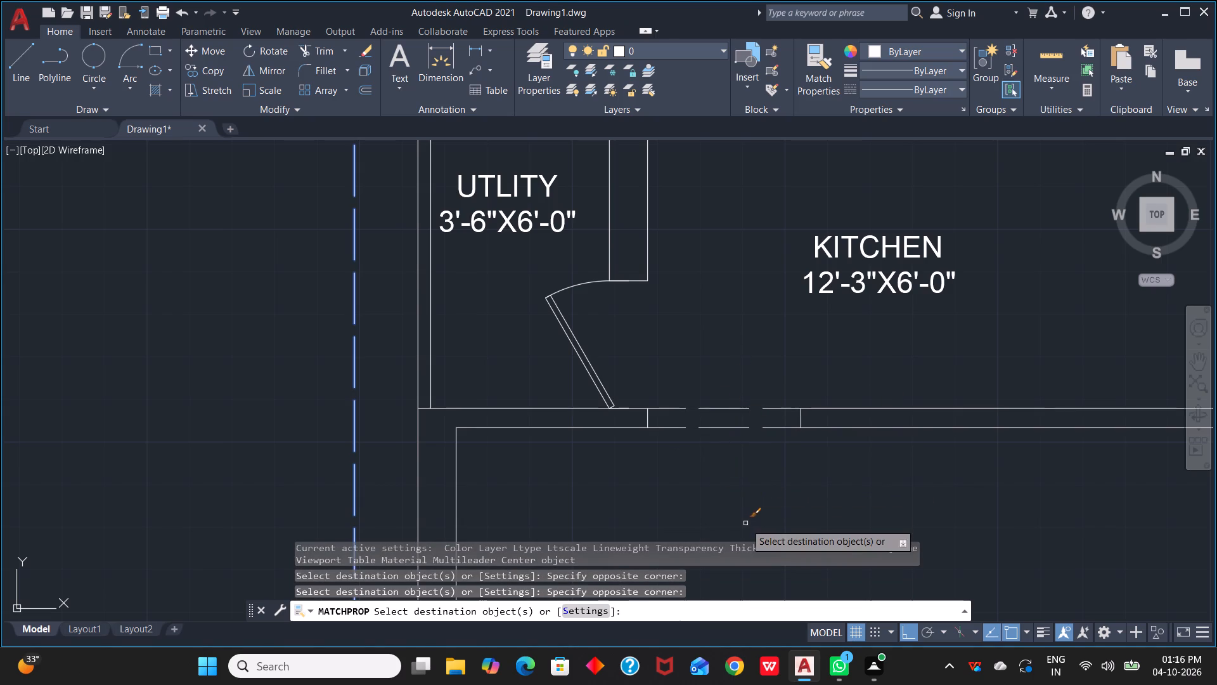
pyautogui.press('Escape')
# Reduce the opening angles of the 9'-6"X8'-11" bedroom door and the adjacent 5'-0"X5'-1½" bath door to 30°.
pyautogui.scroll(-3, 745, 523)
pyautogui.moveTo(879, 556); pyautogui.dragTo(891, 264, button='middle')
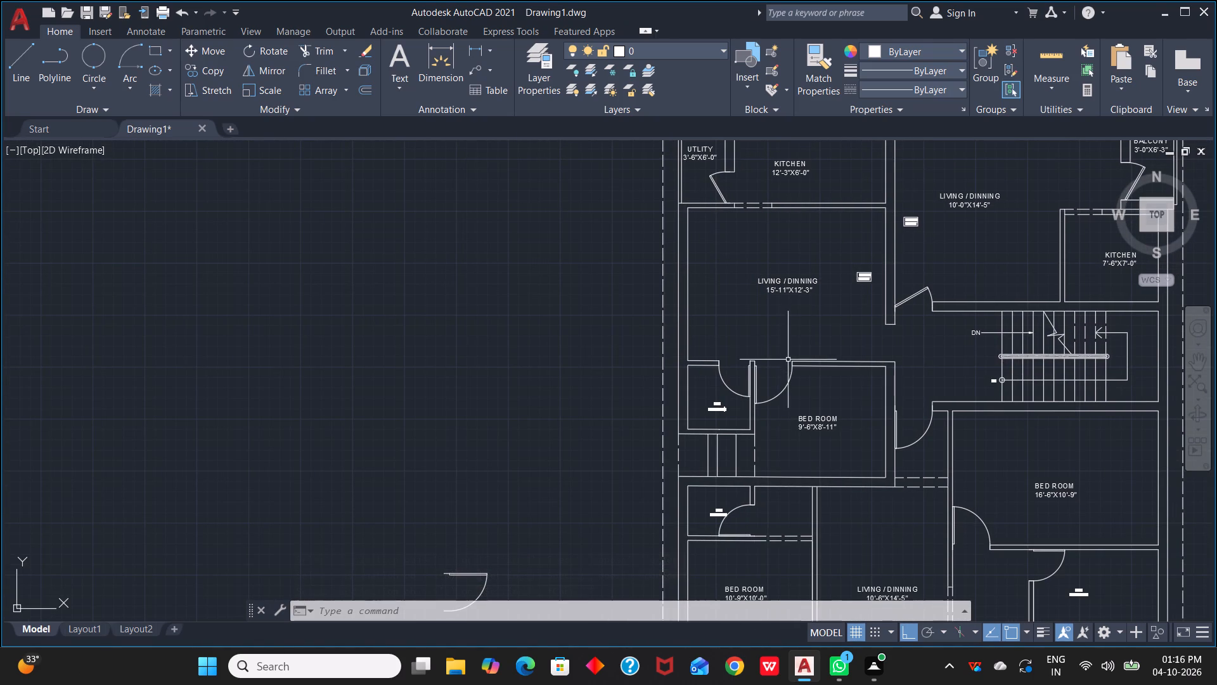
pyautogui.click(789, 379)
pyautogui.scroll(3, 755, 373)
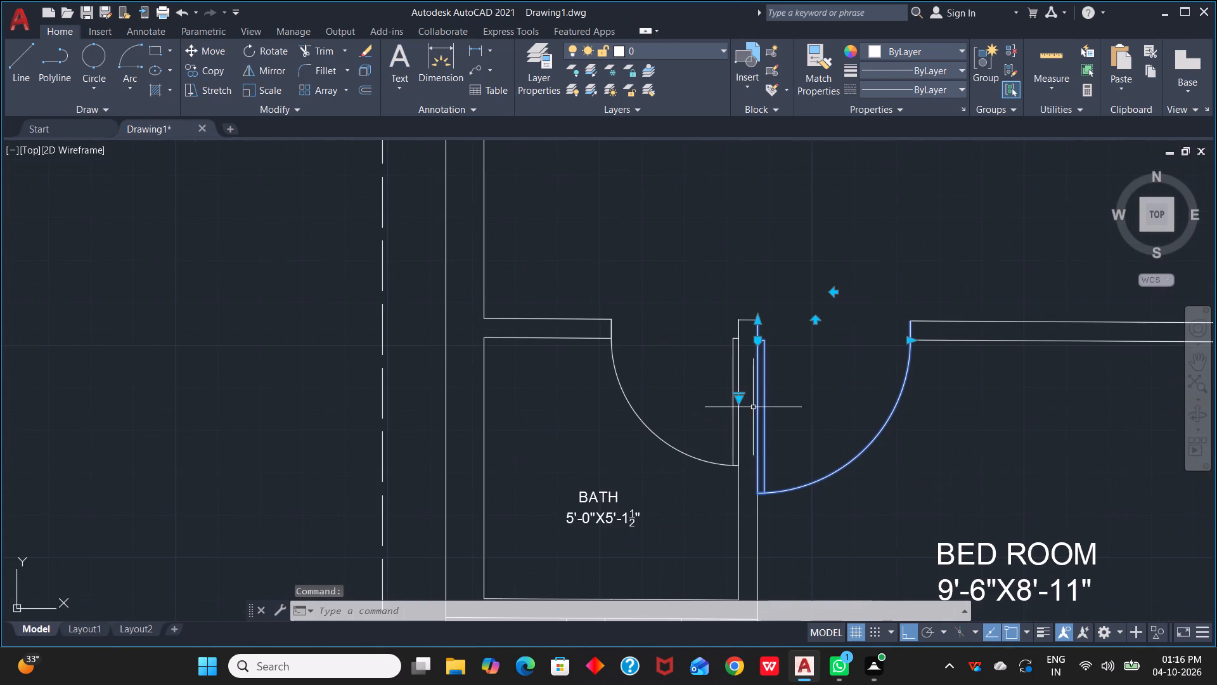
pyautogui.click(737, 399)
pyautogui.click(778, 406)
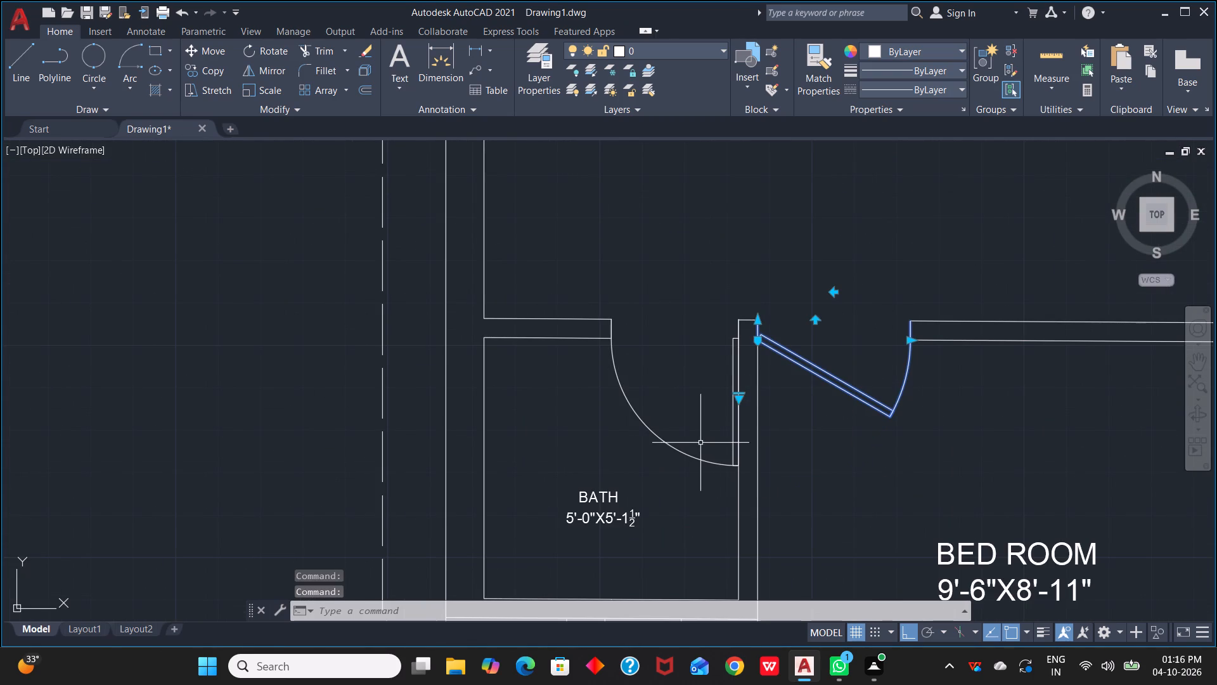
pyautogui.click(678, 451)
pyautogui.click(752, 389)
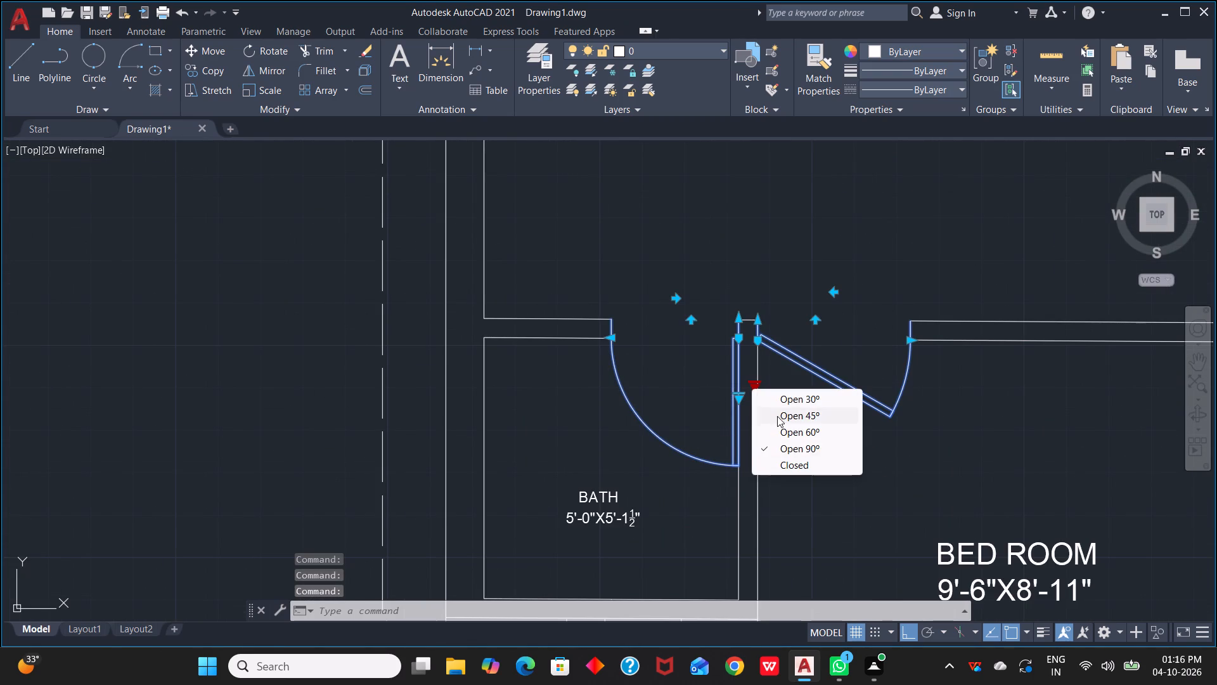
pyautogui.click(788, 396)
pyautogui.scroll(-2, 823, 480)
pyautogui.press('Escape')
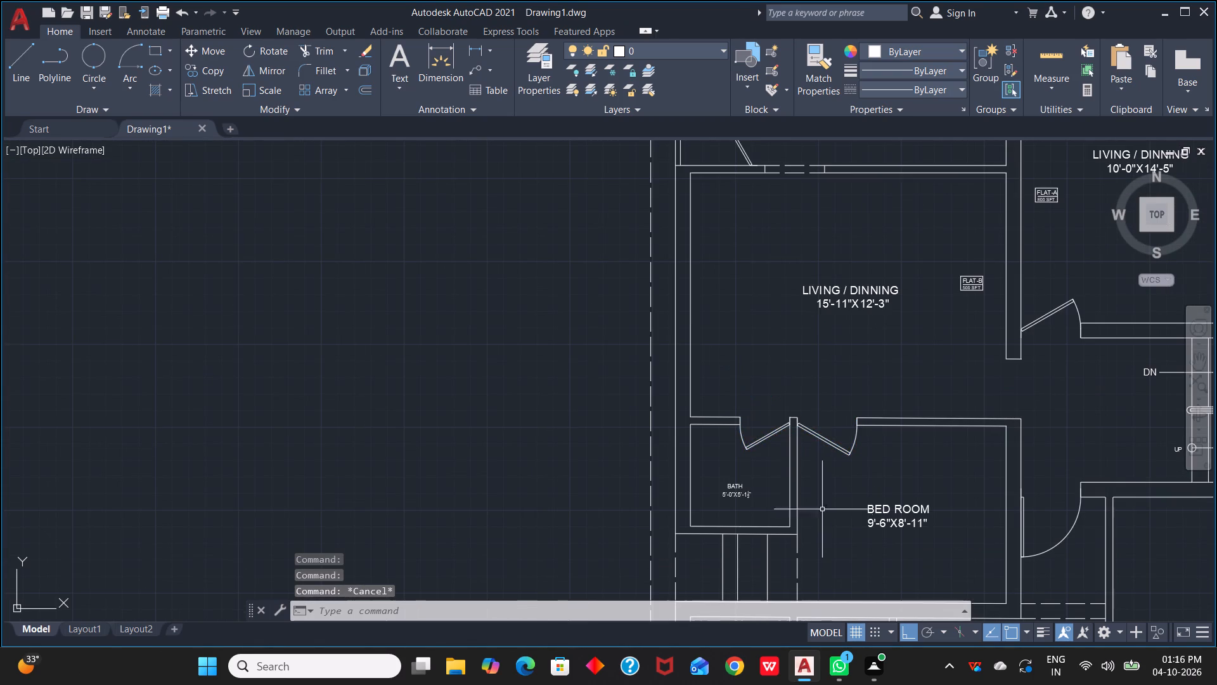
# Reduce the opening angle of the door between the staircase lobby and the passage beside the 9'-6"X8'-11" bedroom to 30°.
pyautogui.scroll(-1, 847, 519)
pyautogui.moveTo(870, 510); pyautogui.dragTo(788, 313, button='middle')
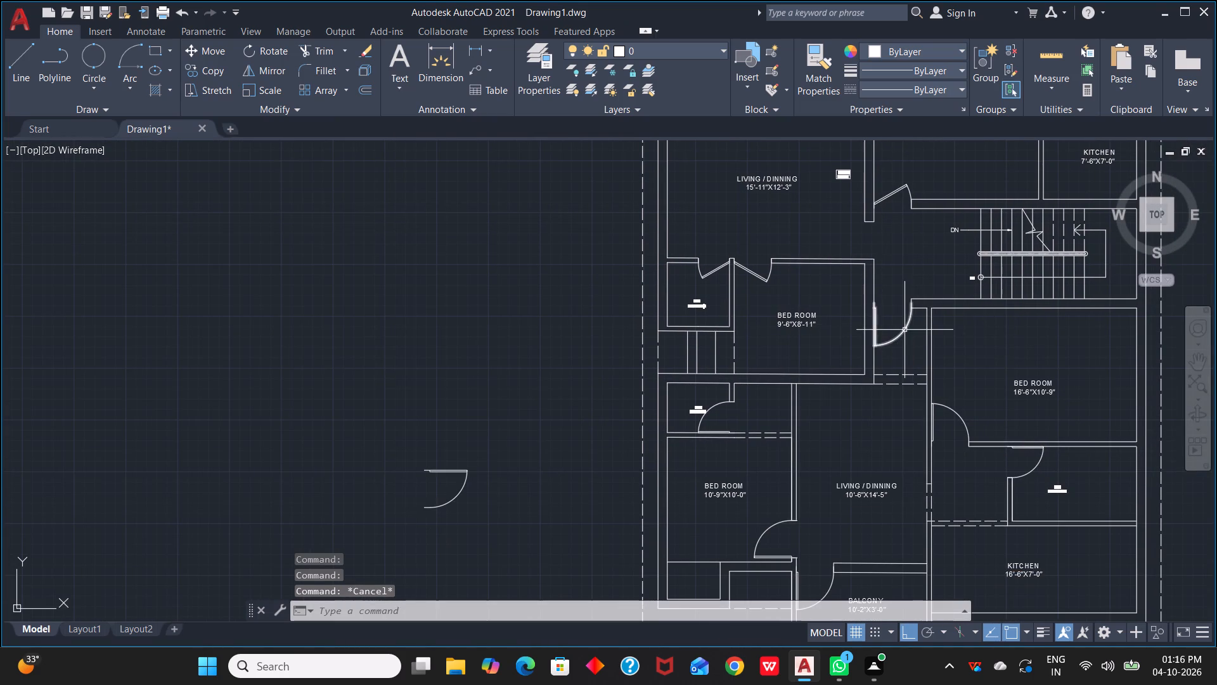
pyautogui.click(905, 330)
pyautogui.scroll(3, 888, 310)
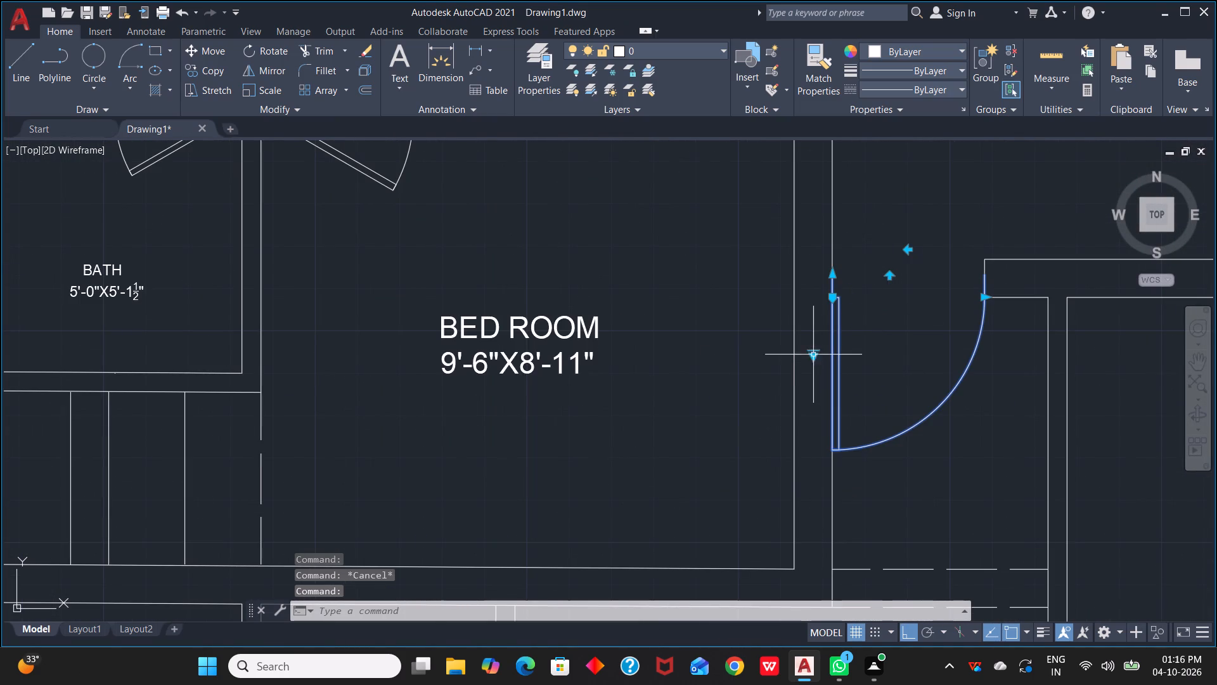
pyautogui.click(816, 355)
pyautogui.click(874, 358)
# Reduce the opening angle of the 16'-6"X10'-9" bedroom's door to 30°.
pyautogui.scroll(-3, 897, 421)
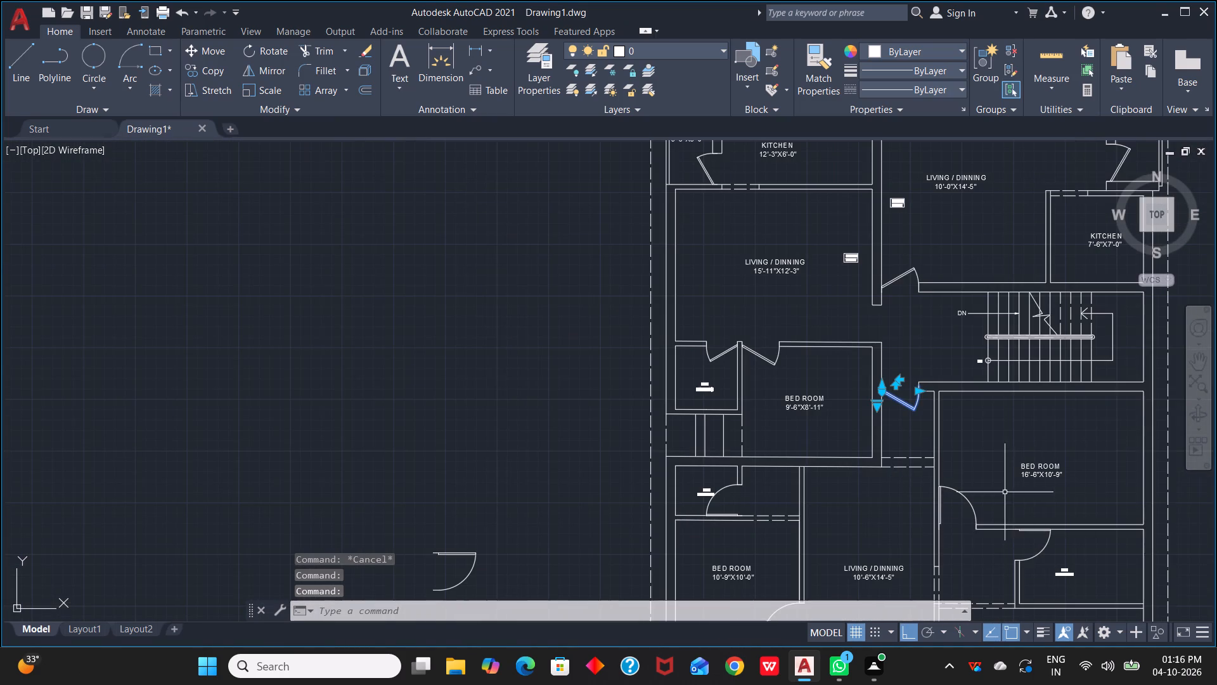
pyautogui.moveTo(1005, 492); pyautogui.dragTo(994, 367, button='middle')
pyautogui.scroll(2, 975, 375)
pyautogui.click(926, 373)
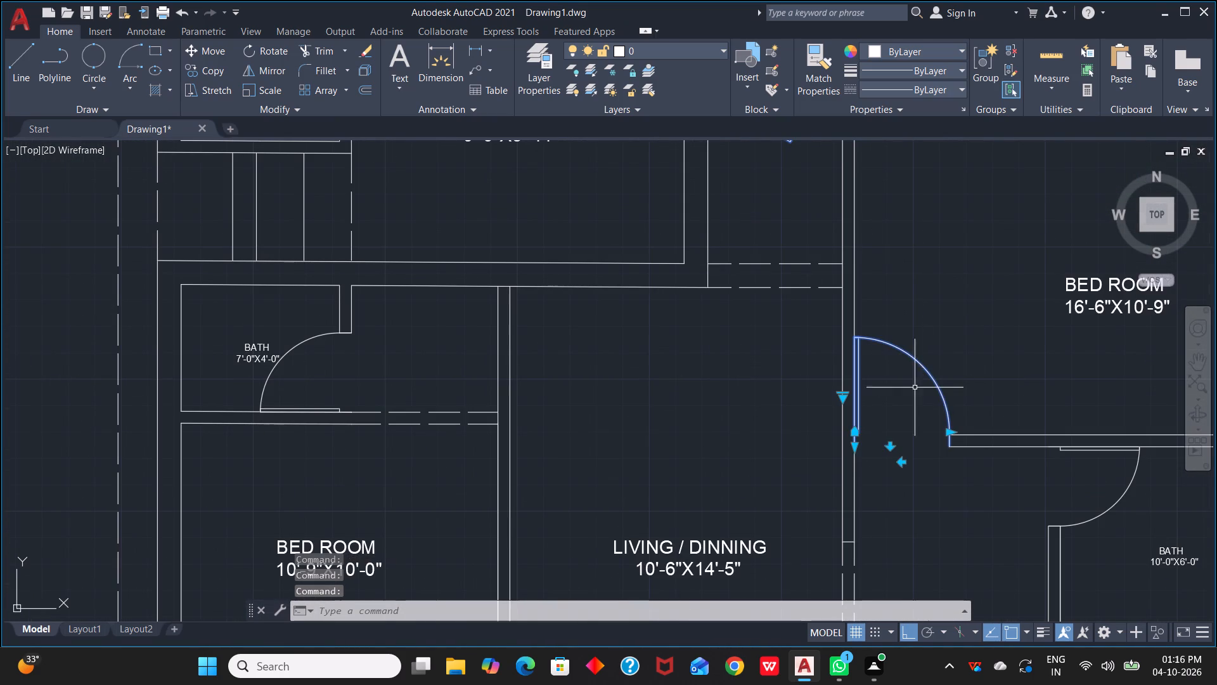
pyautogui.scroll(2, 835, 398)
pyautogui.click(856, 398)
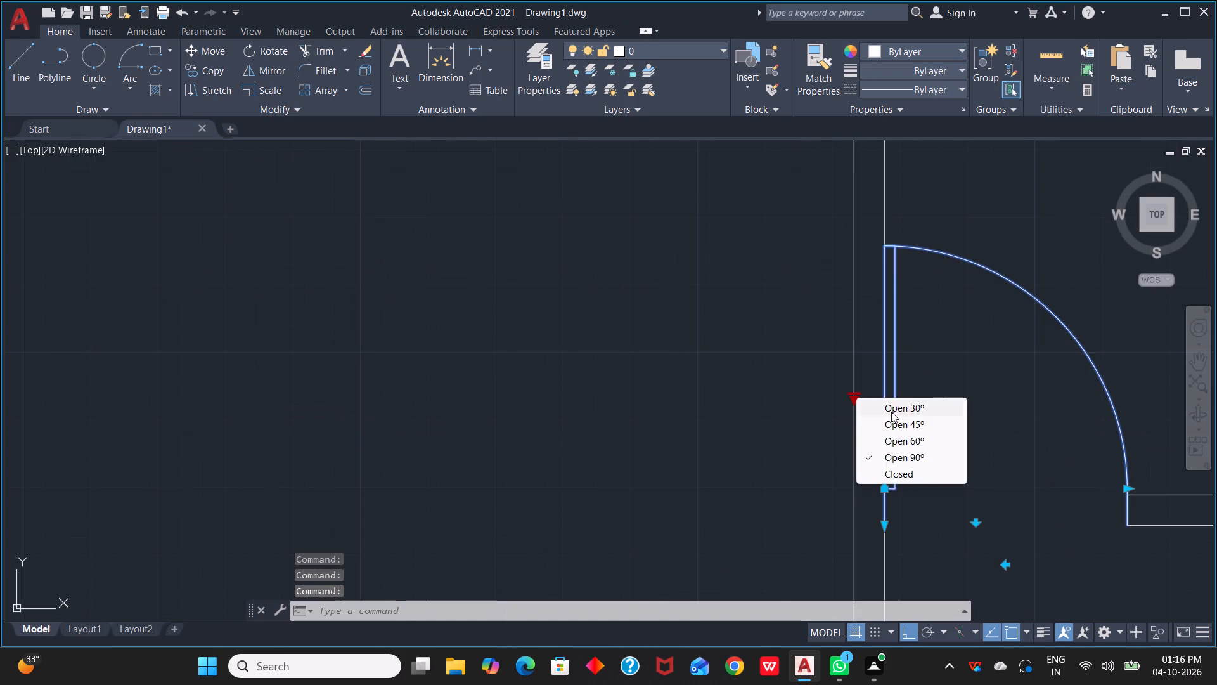
pyautogui.click(895, 412)
# Reduce the opening angle of the 10'-0"X6'-0" bath's door to 30° and clear the selection.
pyautogui.scroll(-2, 965, 455)
pyautogui.moveTo(984, 476); pyautogui.dragTo(952, 292, button='middle')
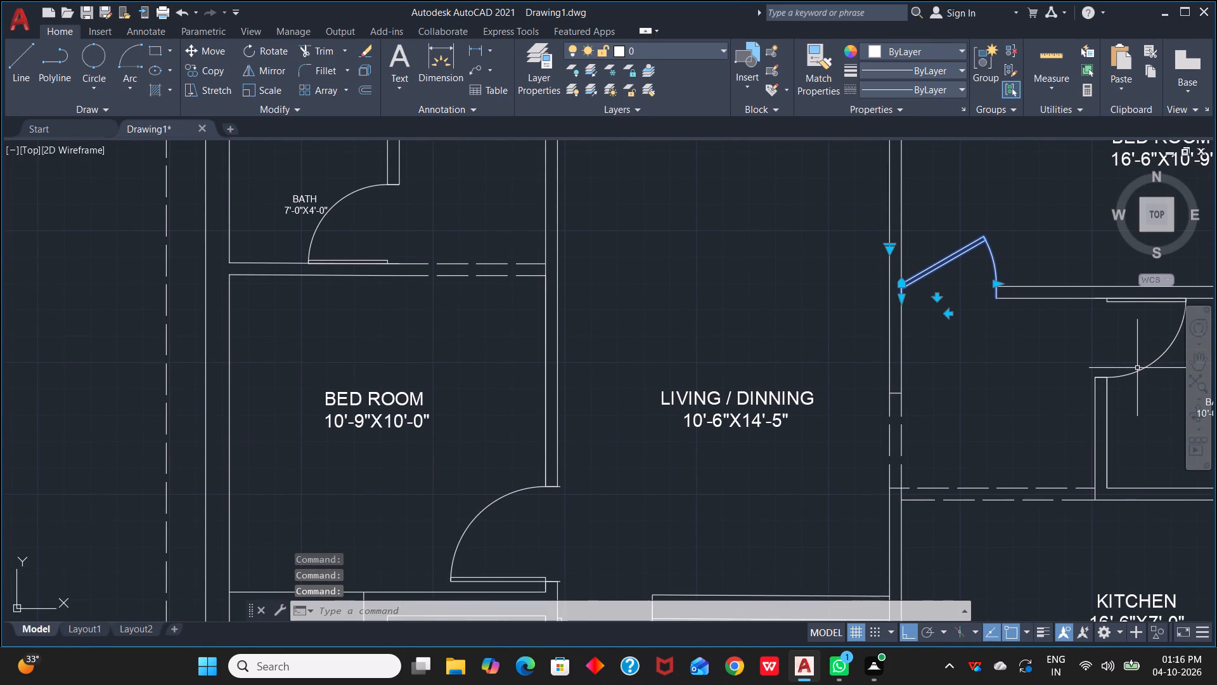
pyautogui.click(1137, 369)
pyautogui.scroll(1, 1128, 314)
pyautogui.moveTo(1128, 314); pyautogui.dragTo(886, 365, button='middle')
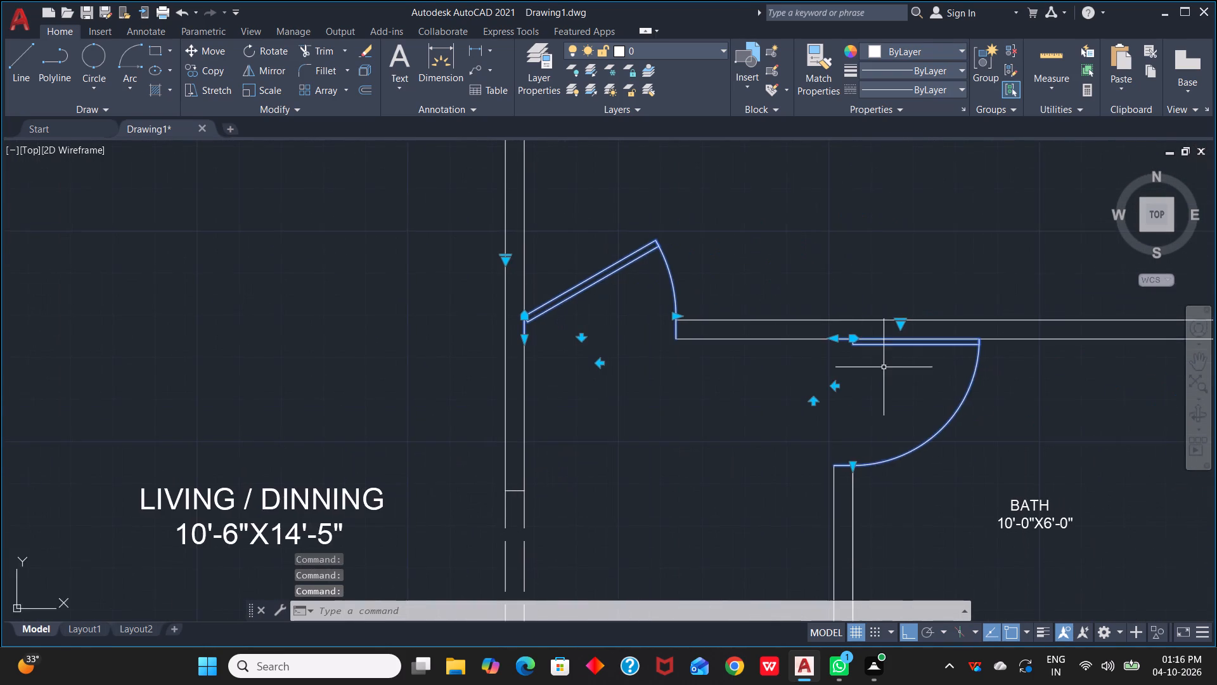
pyautogui.scroll(1, 882, 369)
pyautogui.click(910, 297)
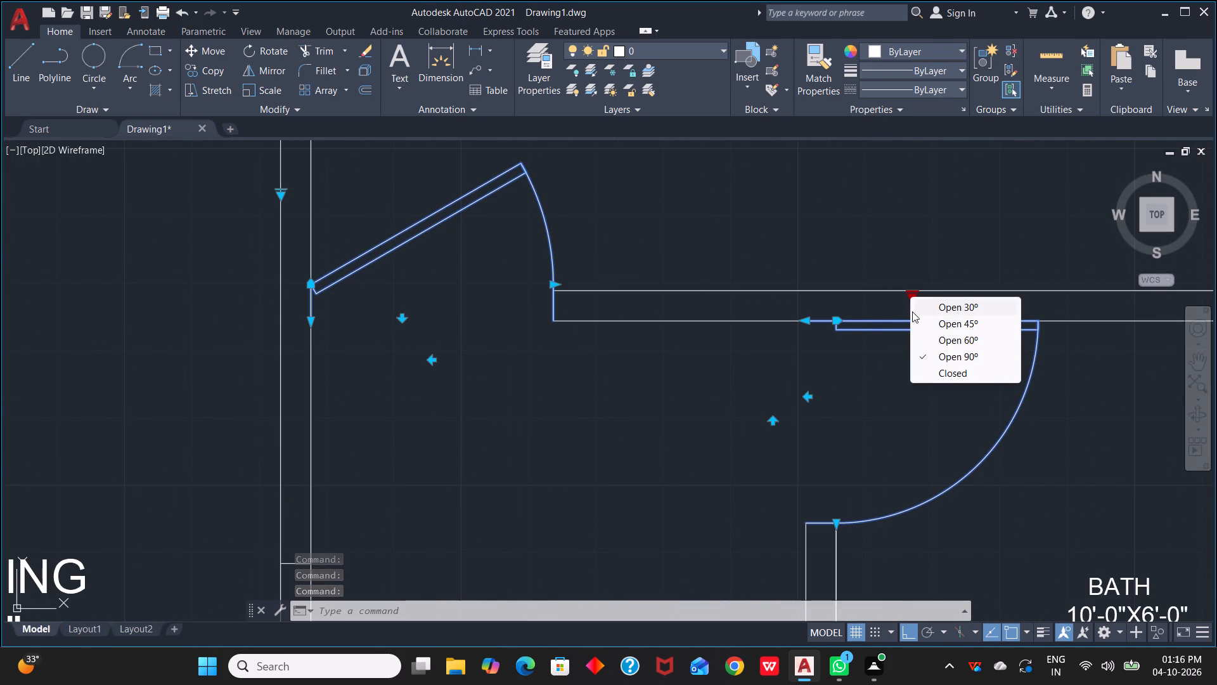
pyautogui.click(938, 311)
pyautogui.press('Escape')
# Reduce the opening angle of the door between the 10'-6"X14'-5" living/dining room and the 10'-2"X3'-0" balcony to 30°.
pyautogui.scroll(-2, 874, 517)
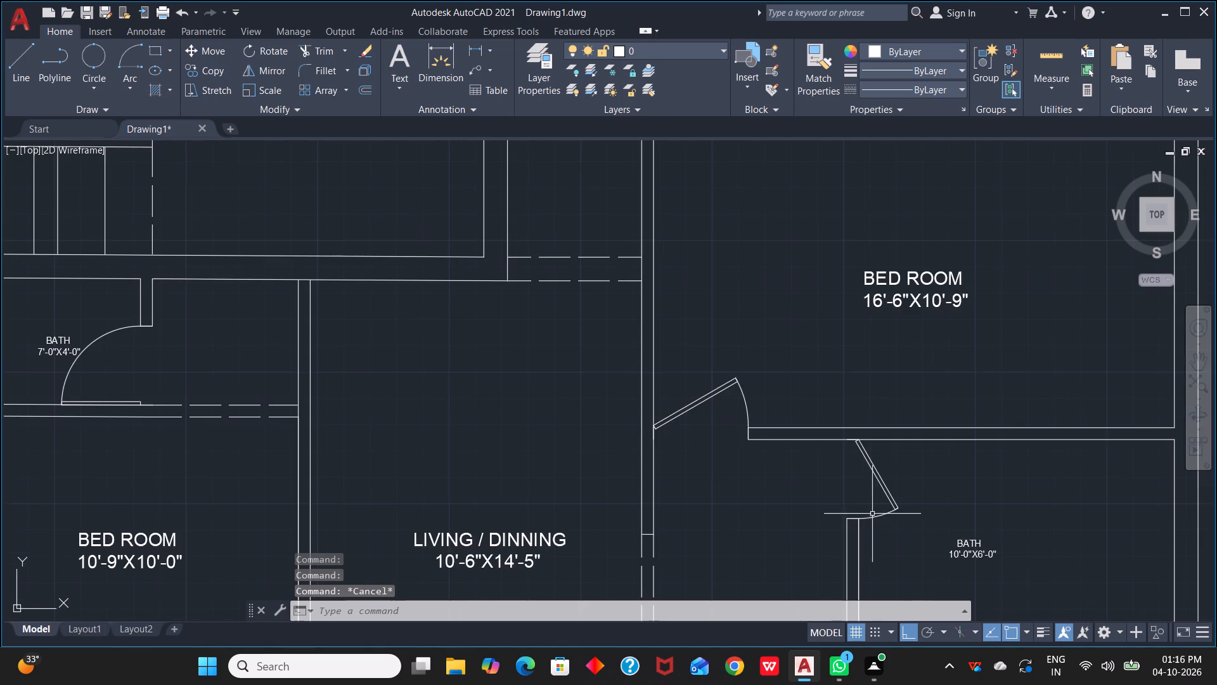
pyautogui.scroll(-2, 904, 511)
pyautogui.moveTo(904, 511); pyautogui.dragTo(952, 263, button='middle')
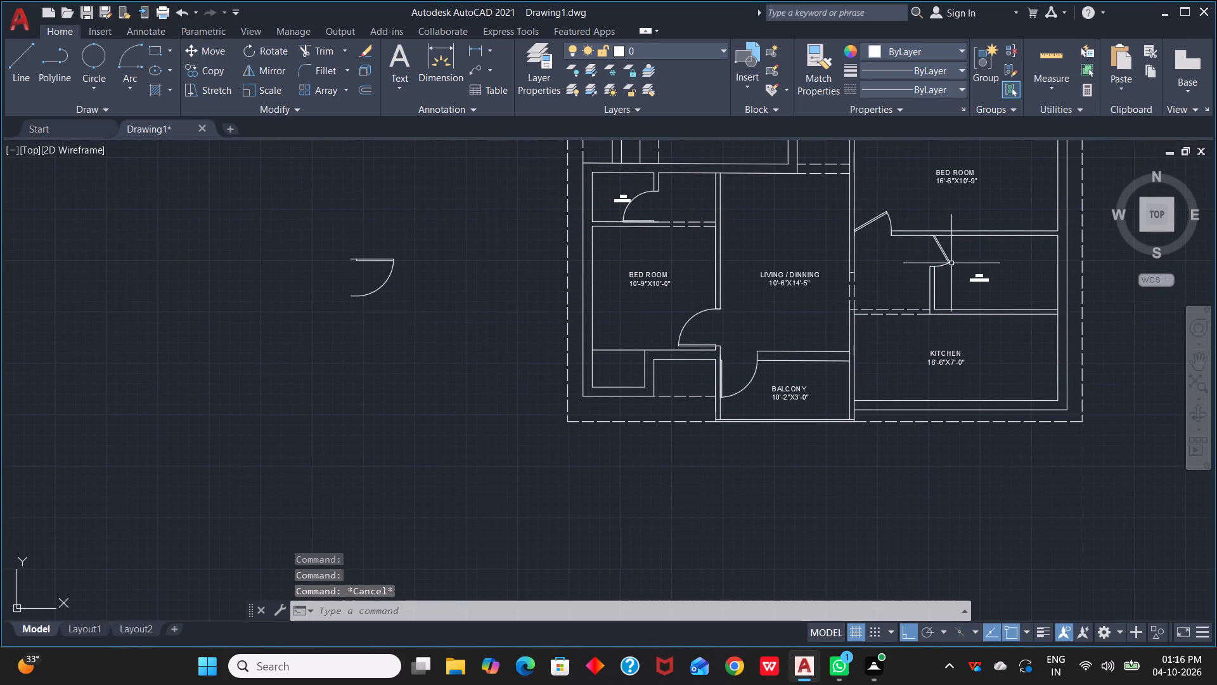
pyautogui.scroll(-3, 950, 264)
pyautogui.moveTo(948, 271); pyautogui.dragTo(947, 308, button='middle')
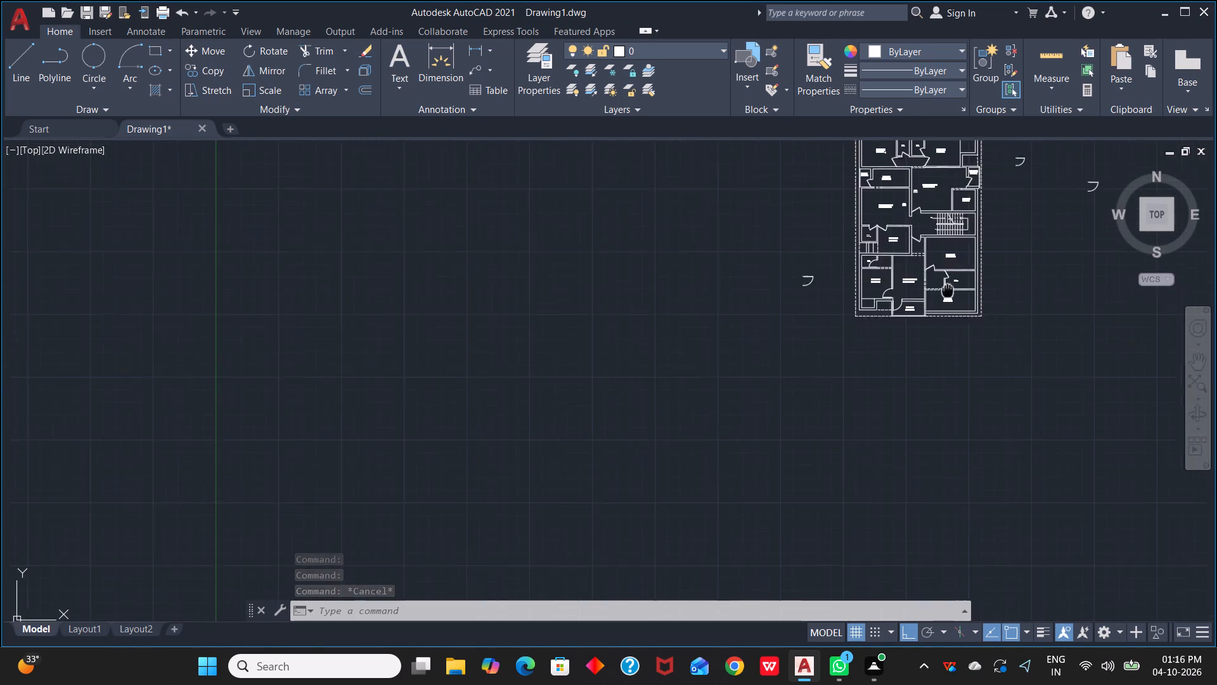
pyautogui.moveTo(947, 308); pyautogui.dragTo(944, 357, button='middle')
pyautogui.scroll(4, 886, 382)
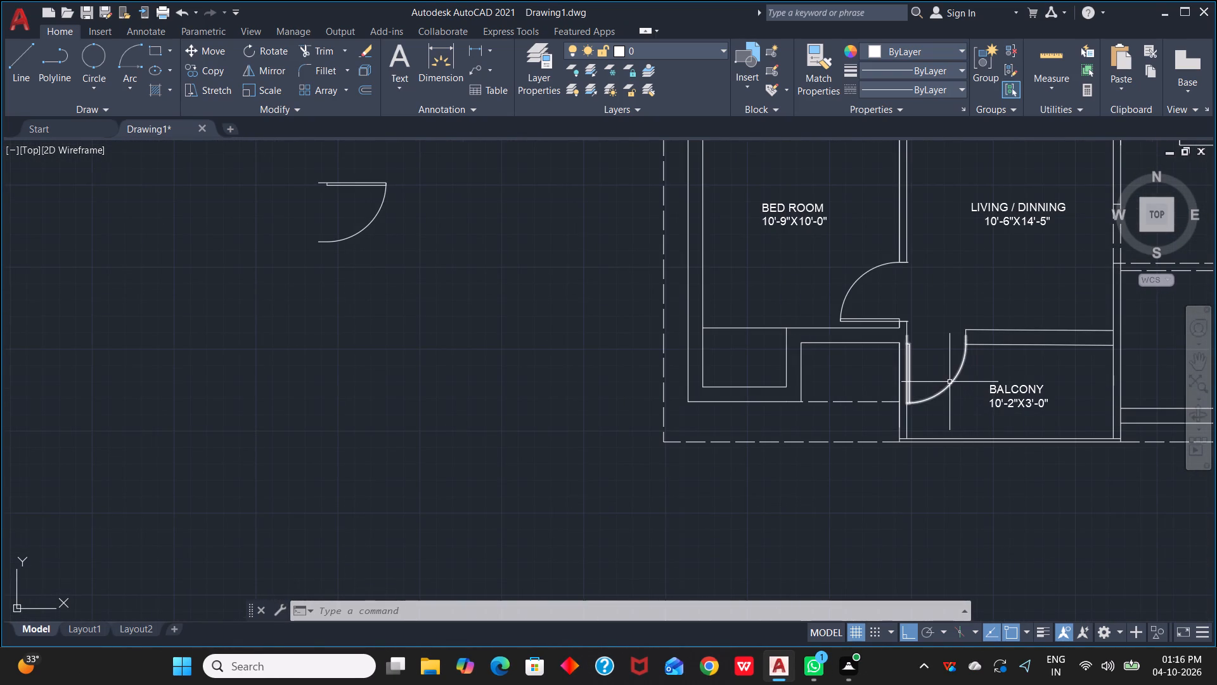
pyautogui.click(950, 382)
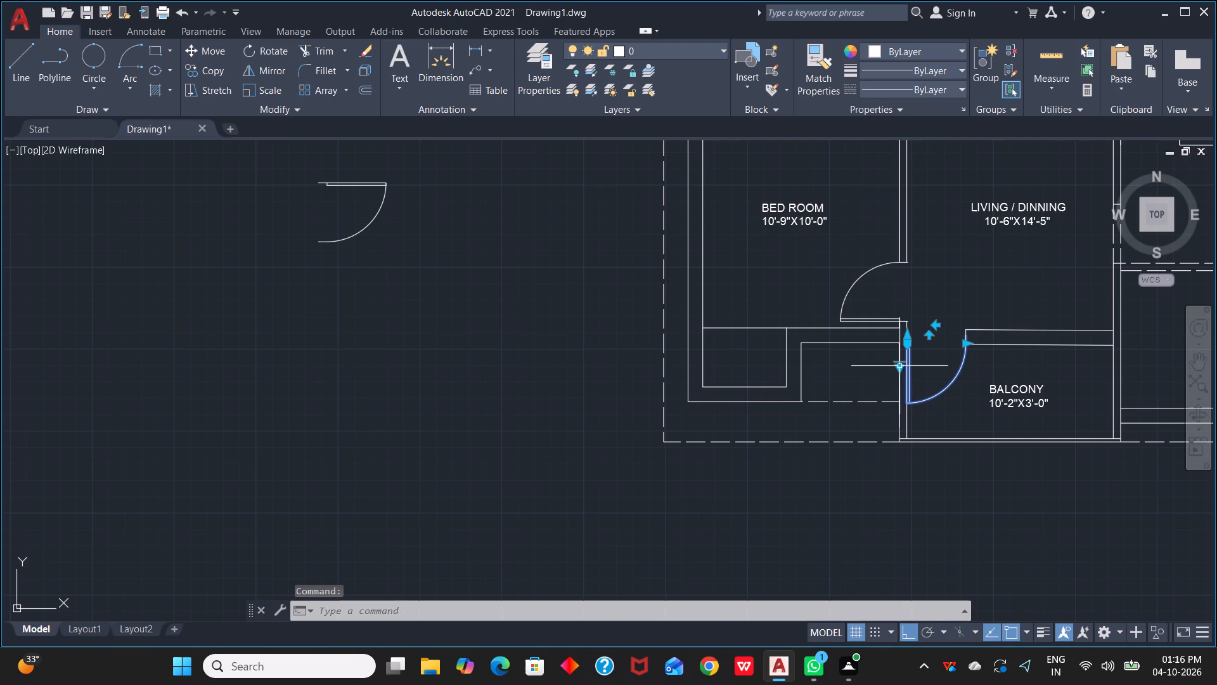
pyautogui.click(902, 370)
pyautogui.click(932, 376)
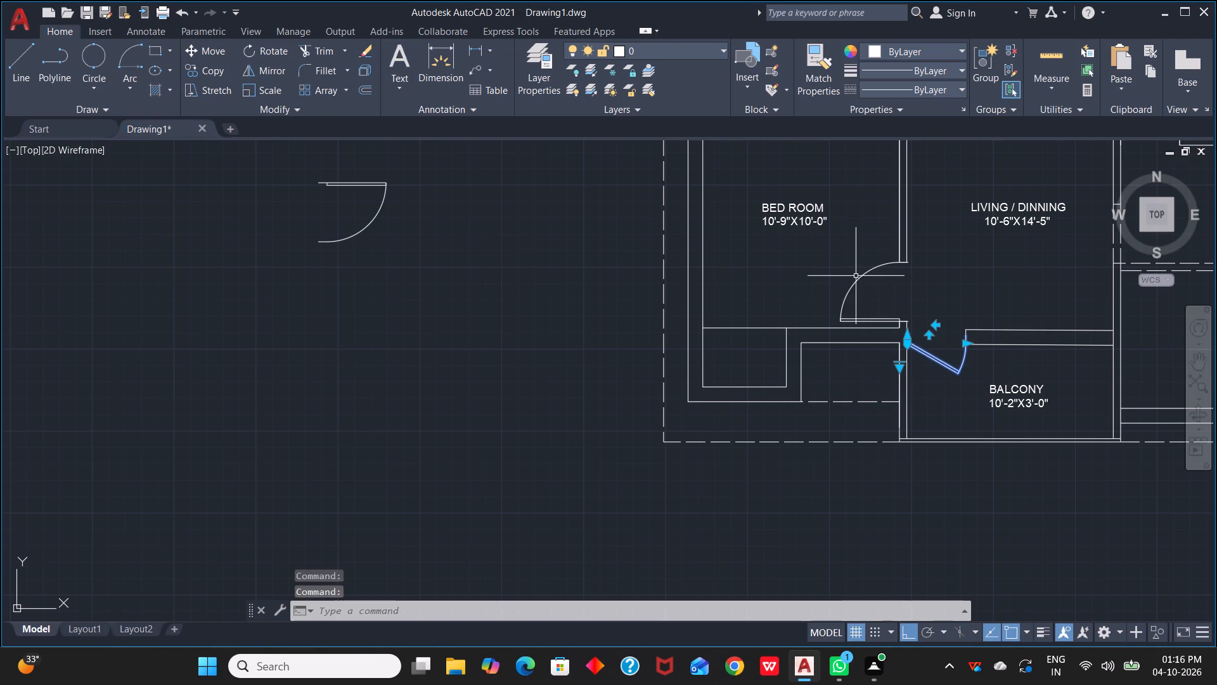
# Reduce the opening angle of the 10'-9"X10'-0" bedroom's door to 30° and clear the selection.
pyautogui.click(858, 279)
pyautogui.click(875, 332)
pyautogui.click(903, 342)
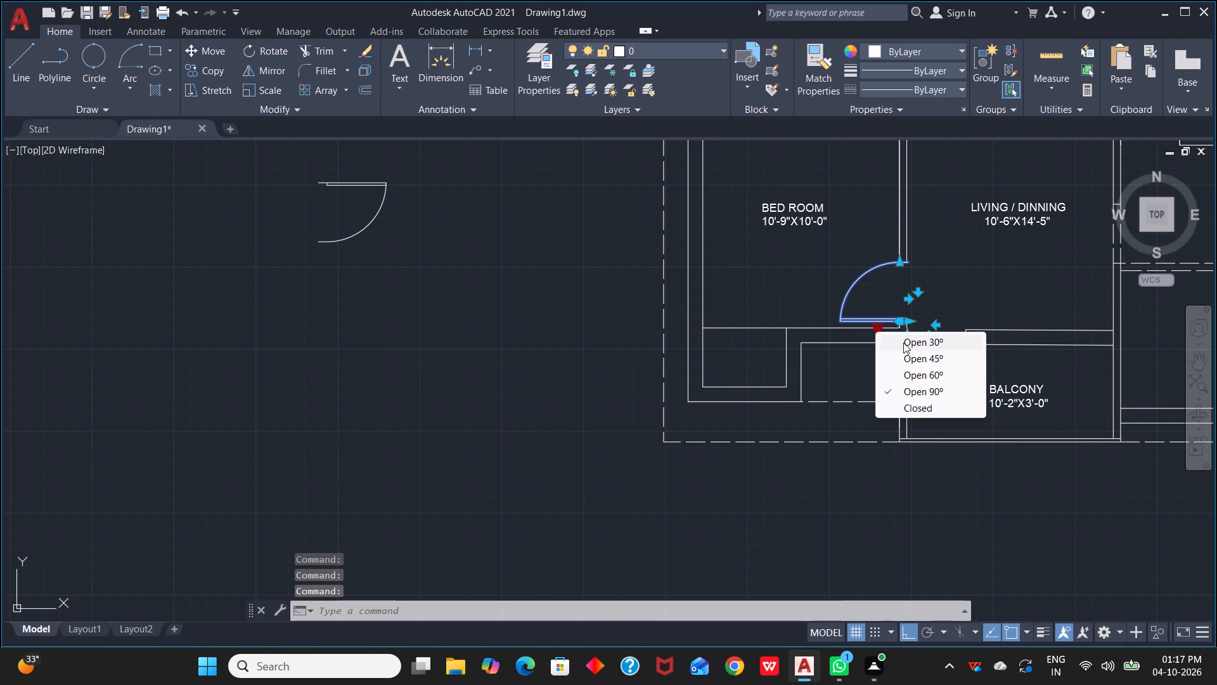
pyautogui.press('Escape')
# Reduce the opening angle of the 7'-0"X4'-0" bath's door to 30° and clear the selection.
pyautogui.scroll(-2, 967, 276)
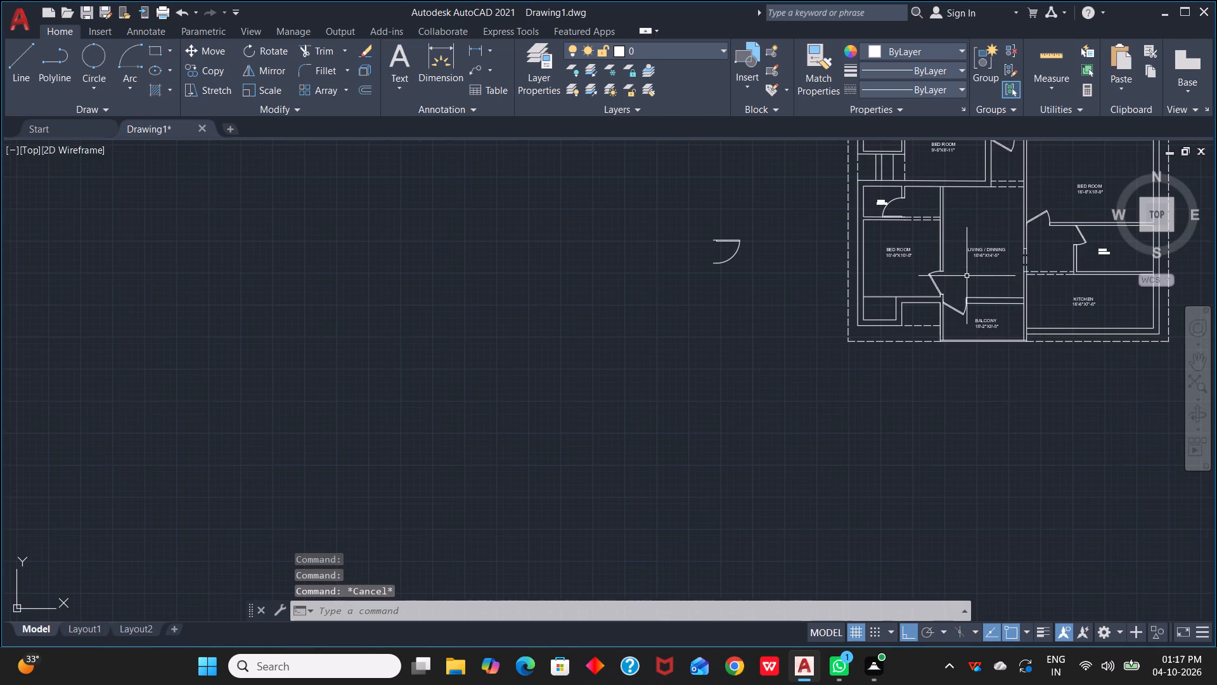
pyautogui.moveTo(967, 276); pyautogui.dragTo(930, 379, button='middle')
pyautogui.scroll(3, 853, 330)
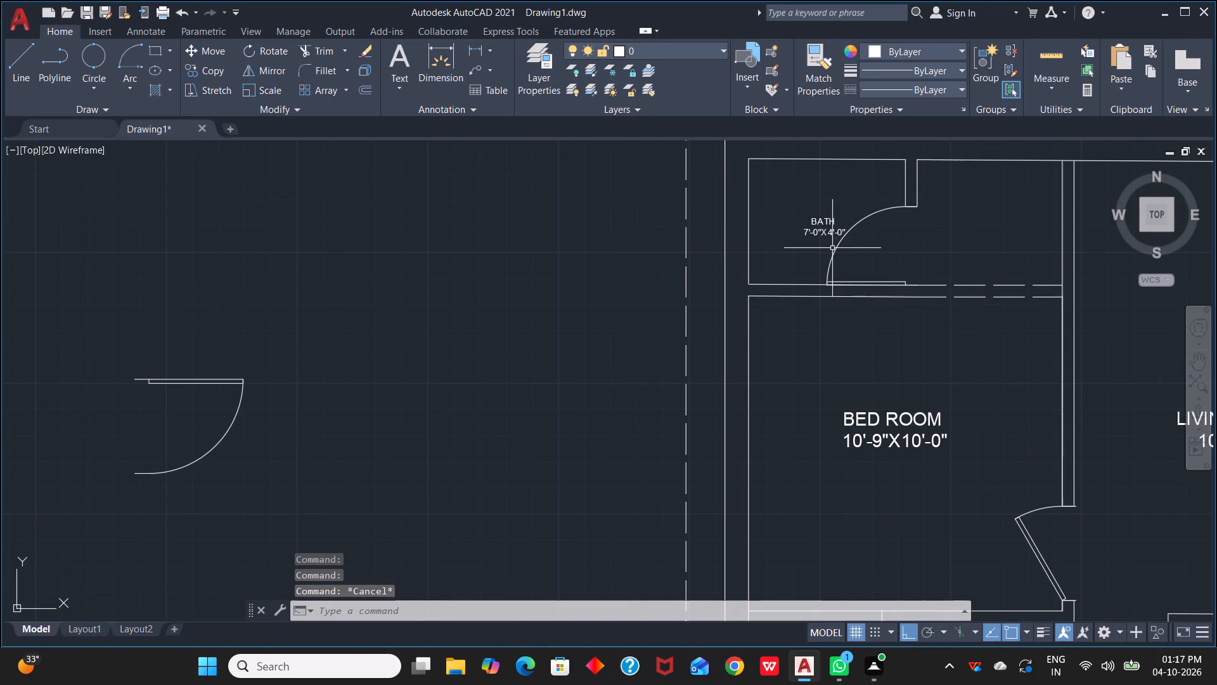
pyautogui.click(833, 259)
pyautogui.click(877, 296)
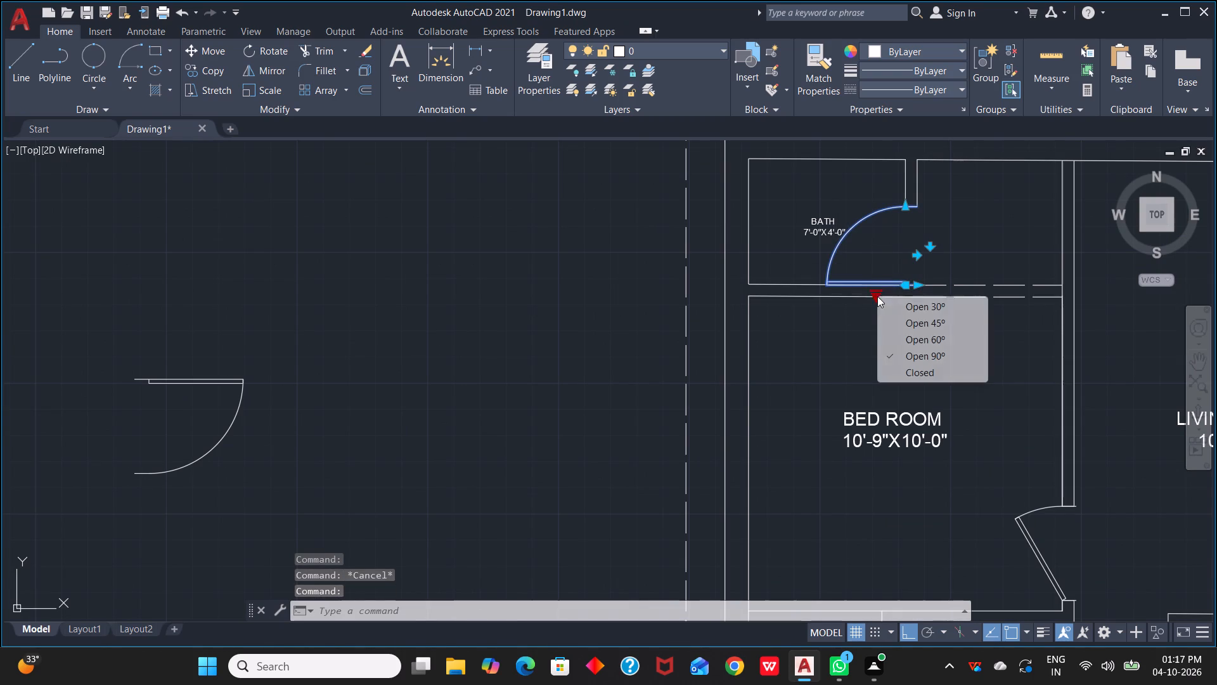
pyautogui.click(911, 305)
pyautogui.press('Escape')
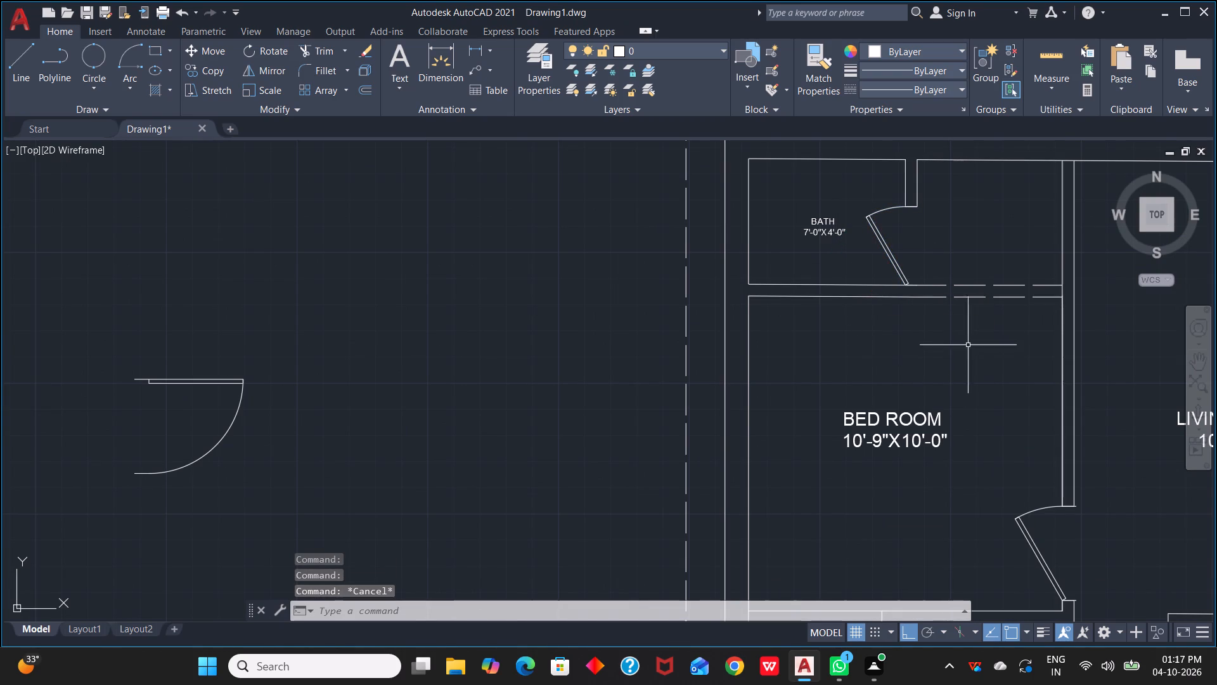
# Delete the three spare door blocks lying outside the floor plan on both sides.
pyautogui.scroll(-5, 968, 344)
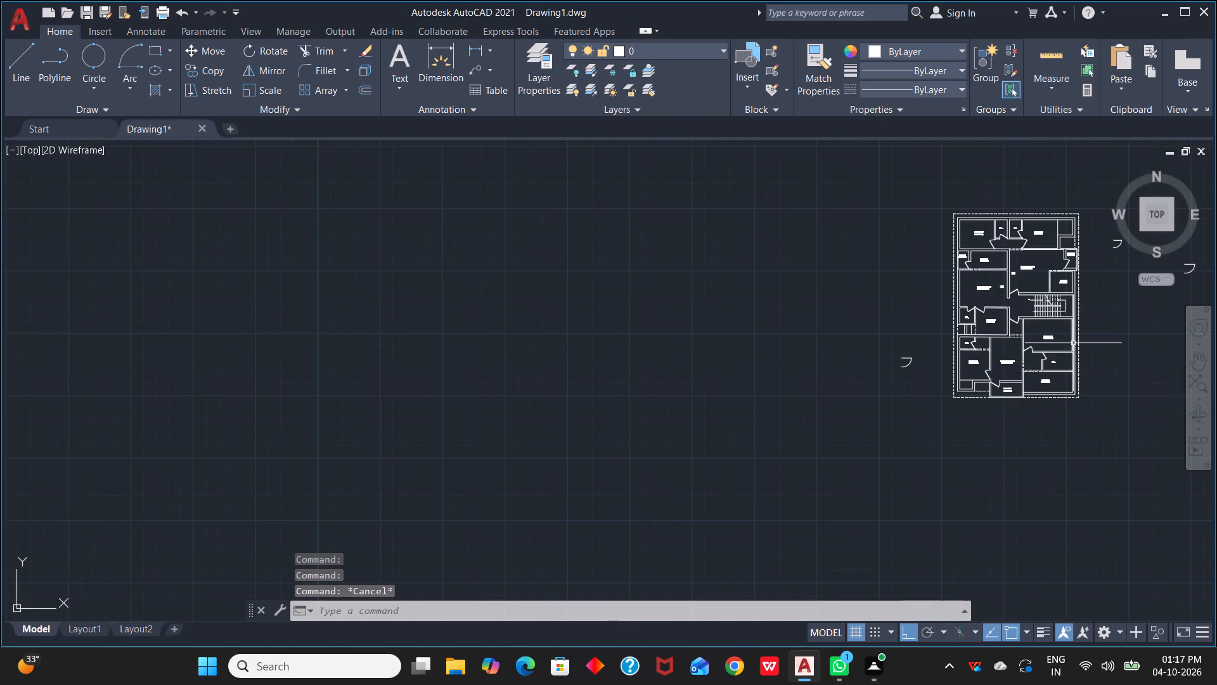
pyautogui.moveTo(1073, 343); pyautogui.dragTo(731, 386, button='middle')
pyautogui.moveTo(509, 355); pyautogui.dragTo(589, 411)
pyautogui.click(602, 443)
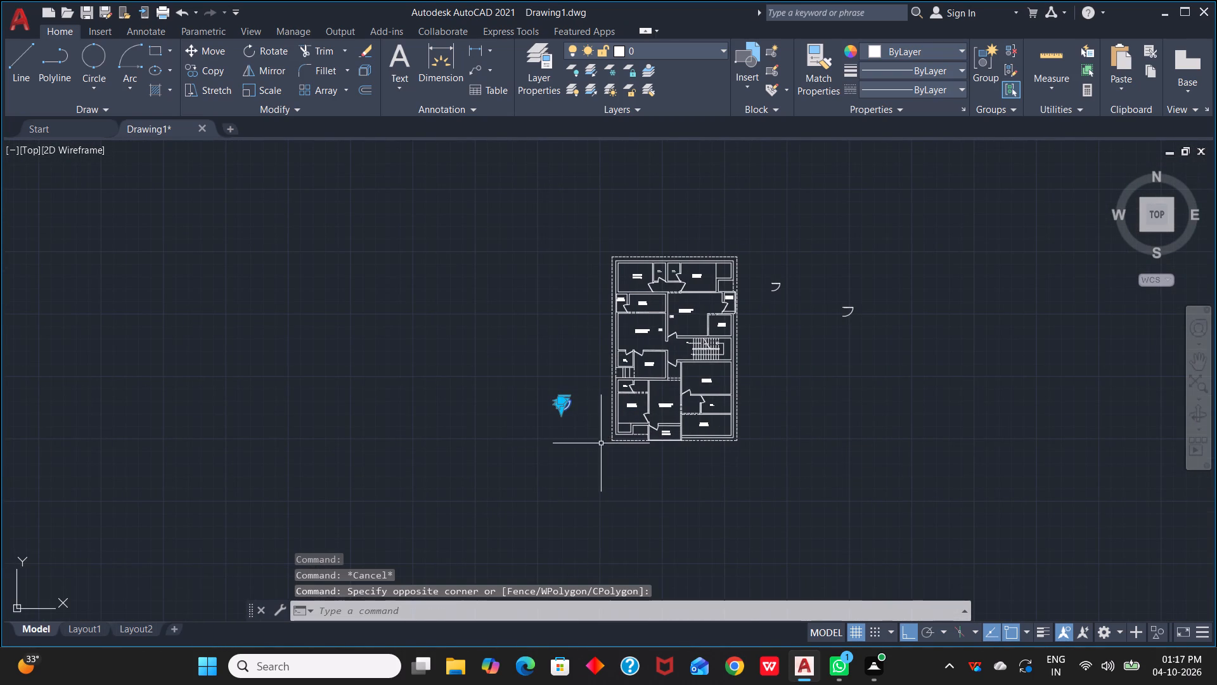
pyautogui.moveTo(769, 259); pyautogui.dragTo(798, 342)
pyautogui.click(882, 362)
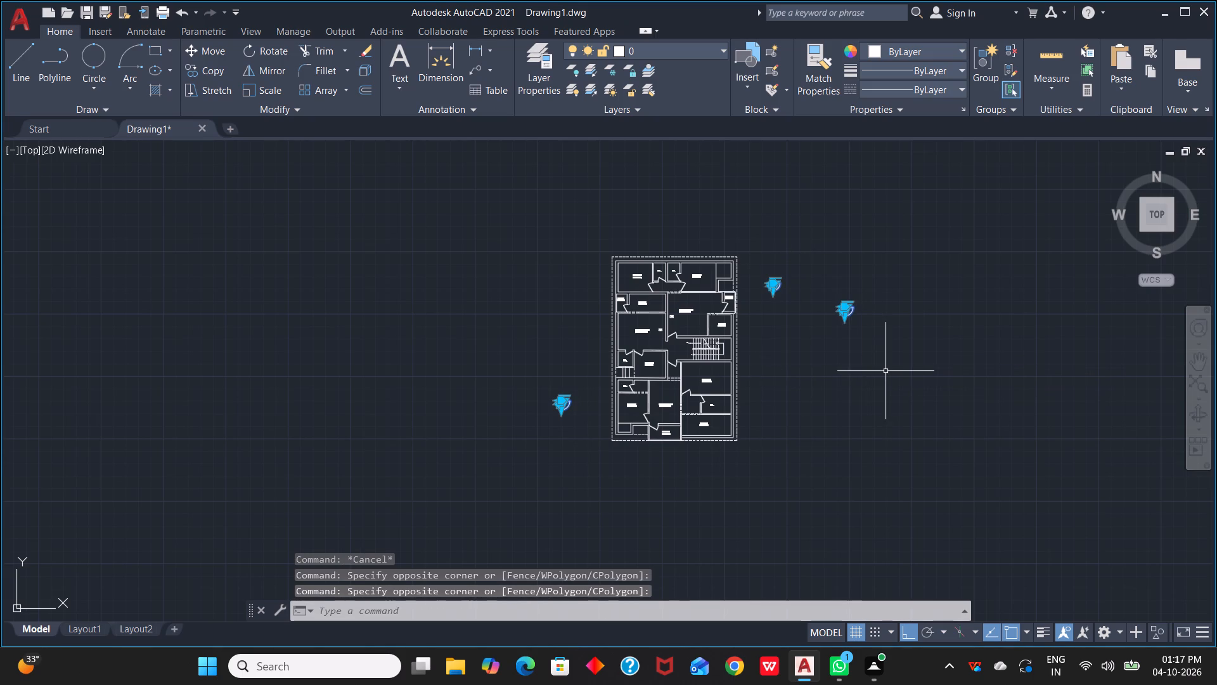
pyautogui.press('Delete')
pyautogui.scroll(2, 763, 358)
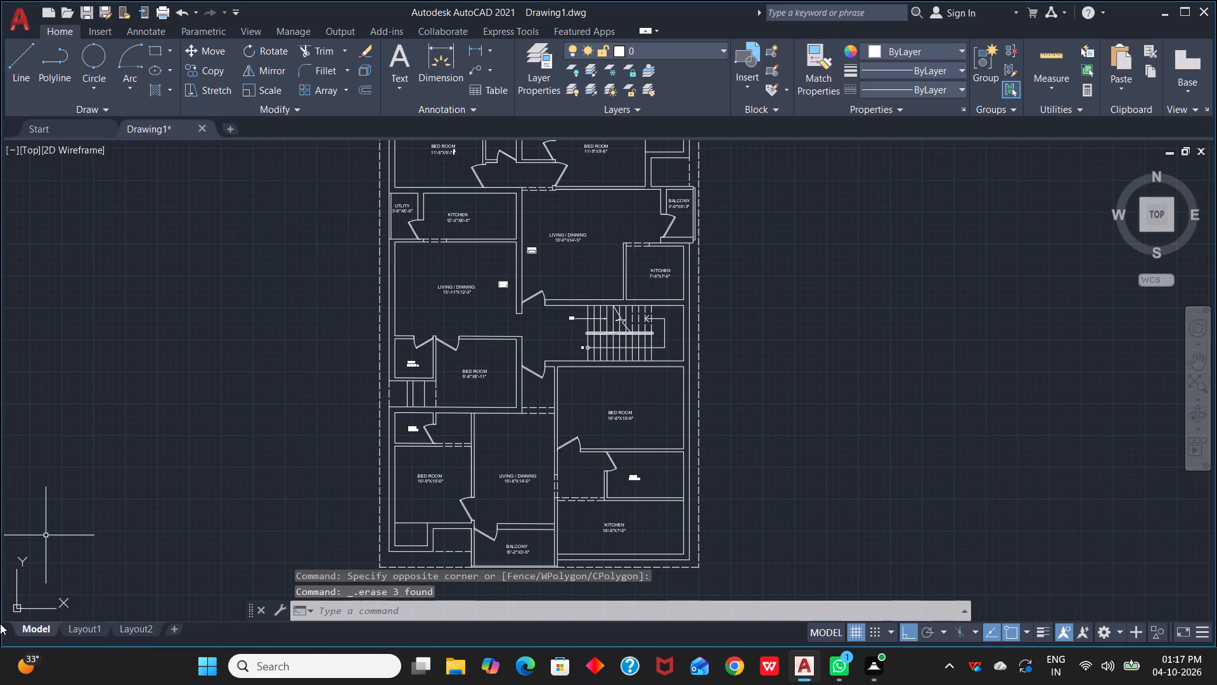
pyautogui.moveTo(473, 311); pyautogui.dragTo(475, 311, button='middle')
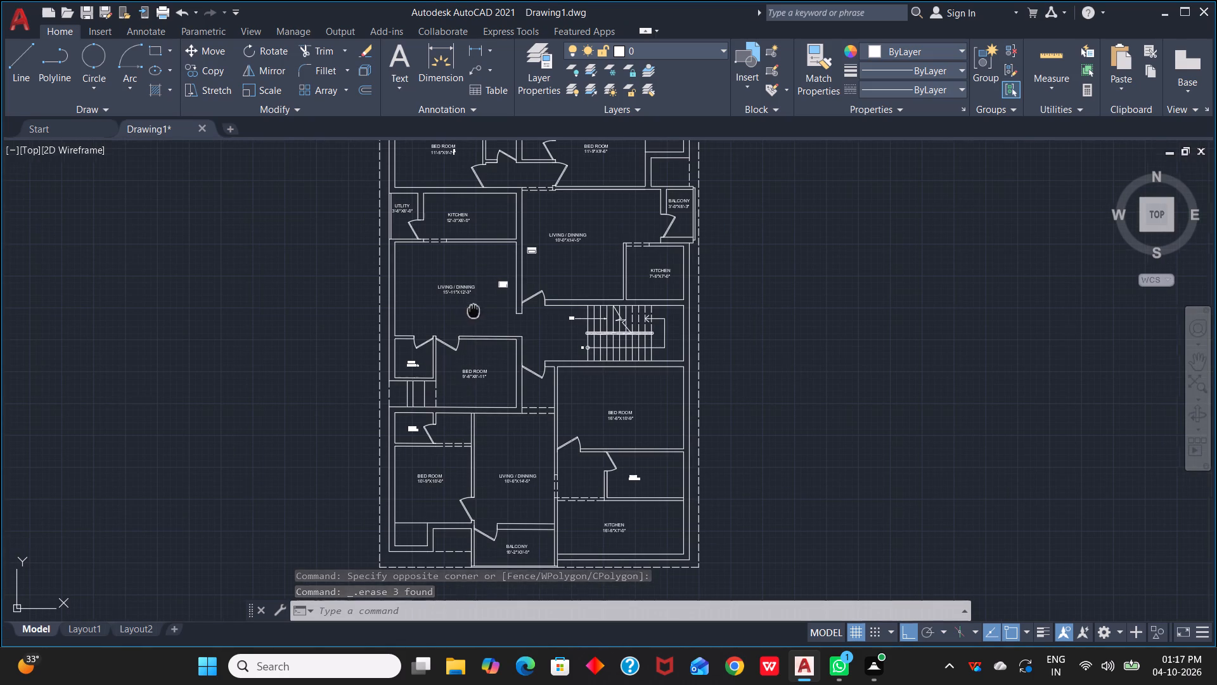
# Examine the whole floor plan for openings that still lack a door.
pyautogui.moveTo(475, 311); pyautogui.dragTo(503, 428, button='middle')
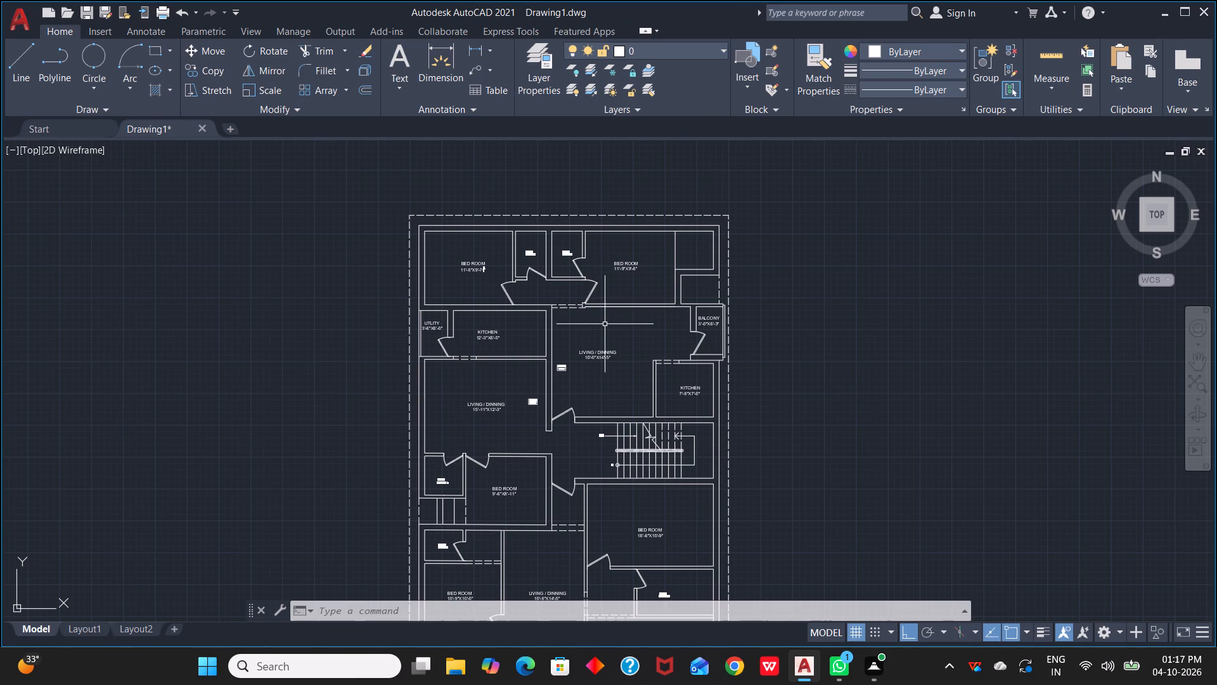
pyautogui.scroll(-1, 563, 290)
pyautogui.moveTo(563, 291); pyautogui.dragTo(603, 228, button='middle')
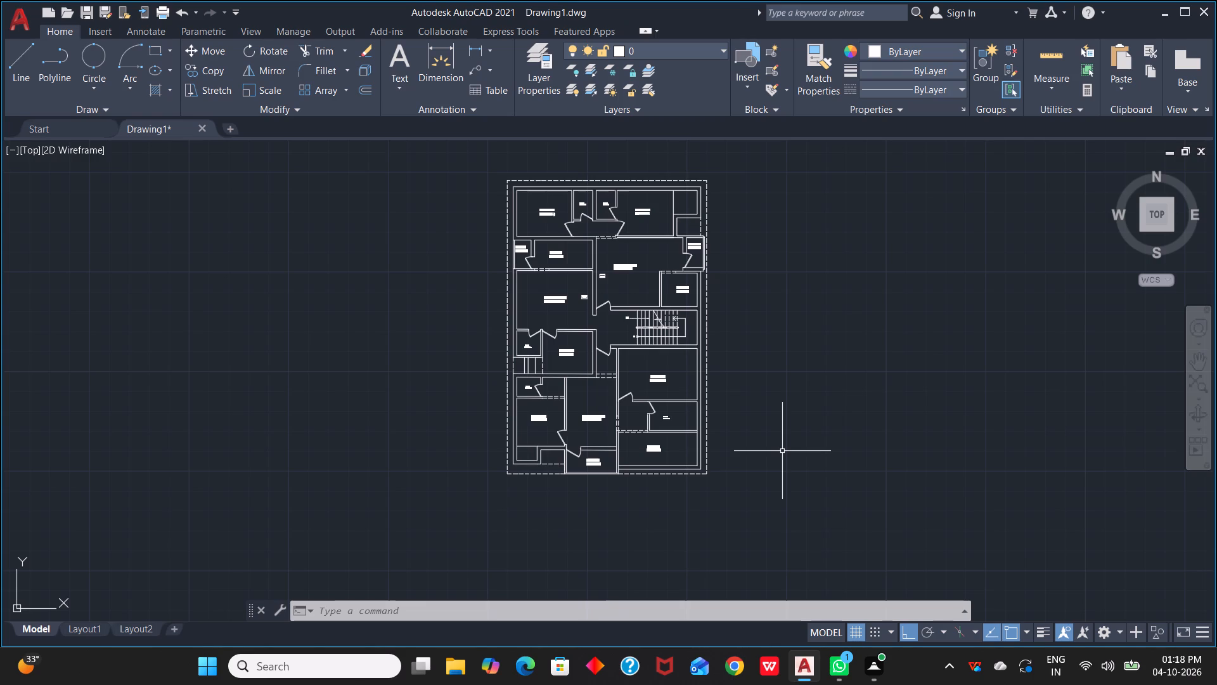
pyautogui.scroll(2, 598, 320)
pyautogui.moveTo(598, 320); pyautogui.dragTo(730, 325, button='middle')
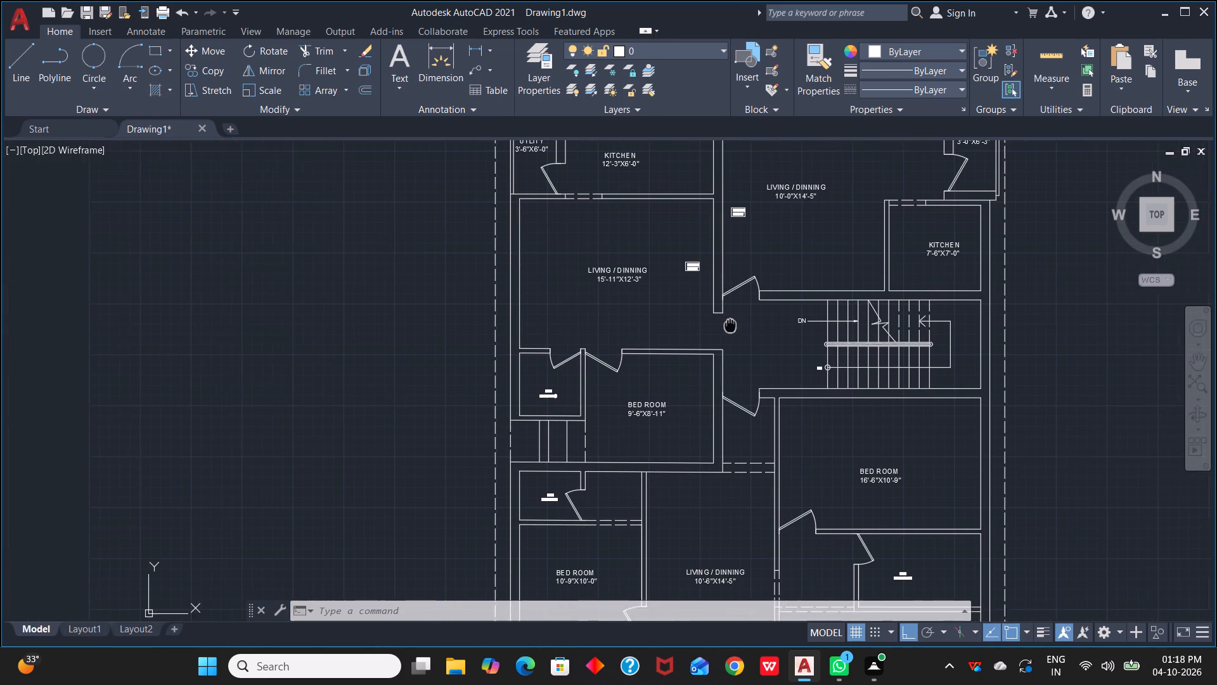
pyautogui.moveTo(730, 325); pyautogui.dragTo(731, 335, button='middle')
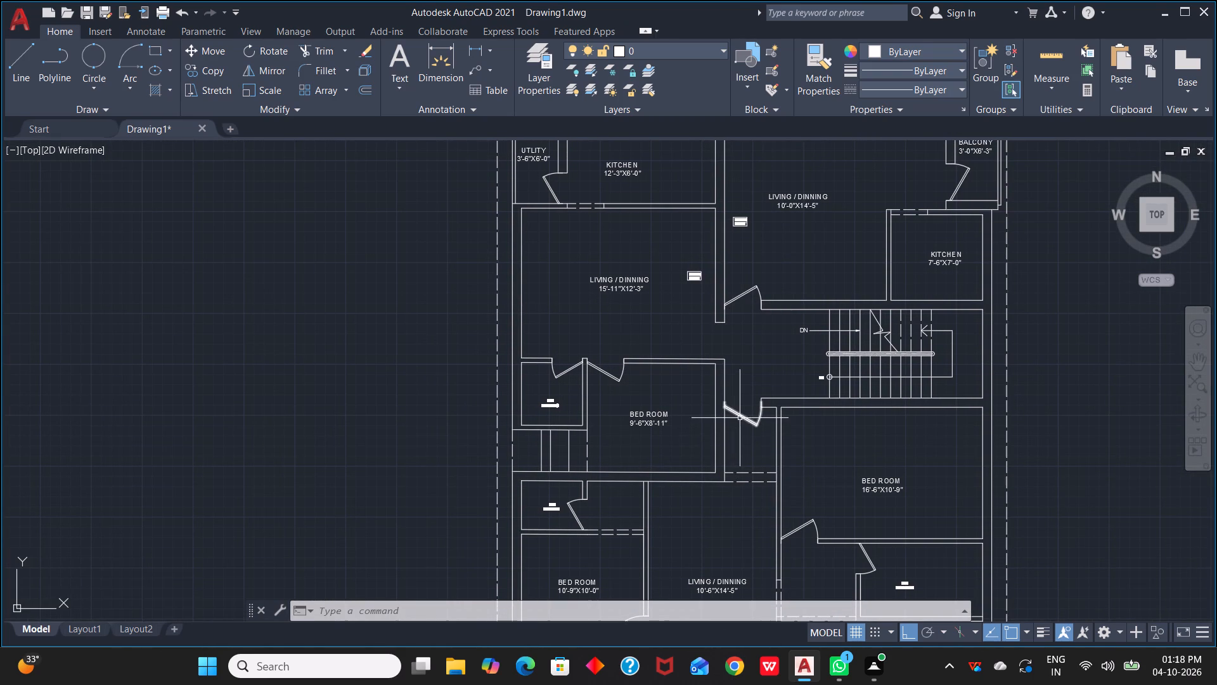
pyautogui.scroll(-1, 780, 478)
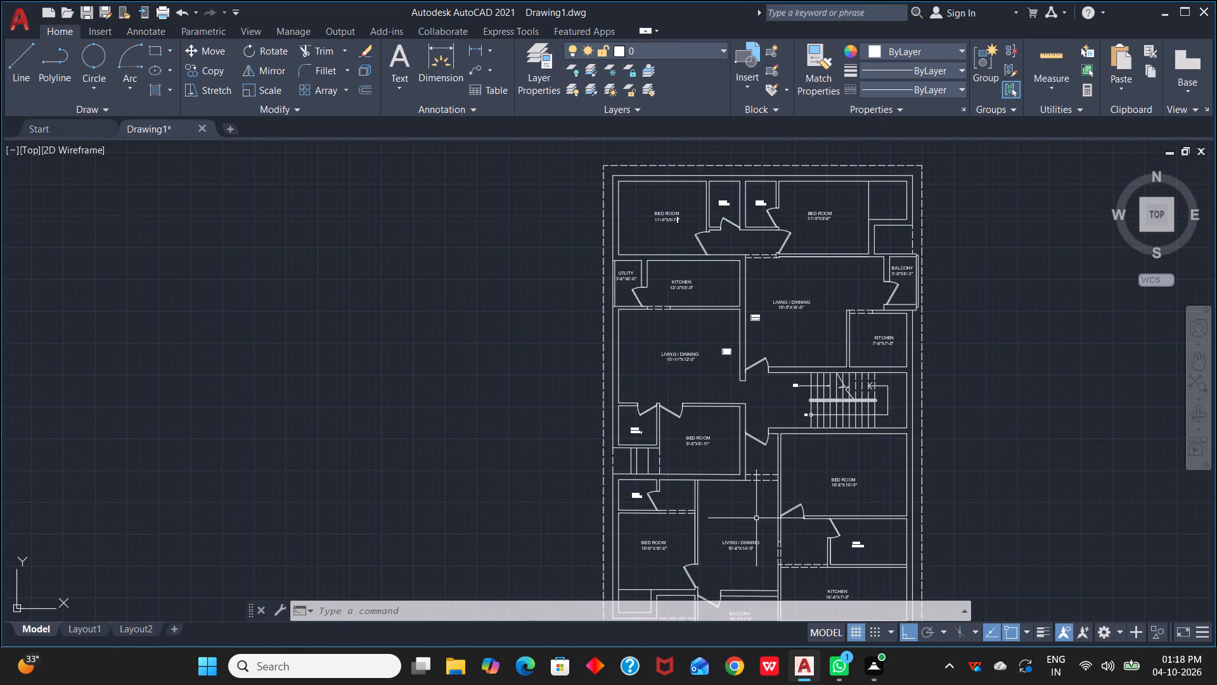
# Copy the 10'-9"X10'-0" bedroom's door into the 15'-11"X12'-3" living/dining room's entrance opening, at the 9'-6"X8'-11" bedroom's wall corner.
pyautogui.moveTo(709, 566); pyautogui.dragTo(747, 487, button='middle')
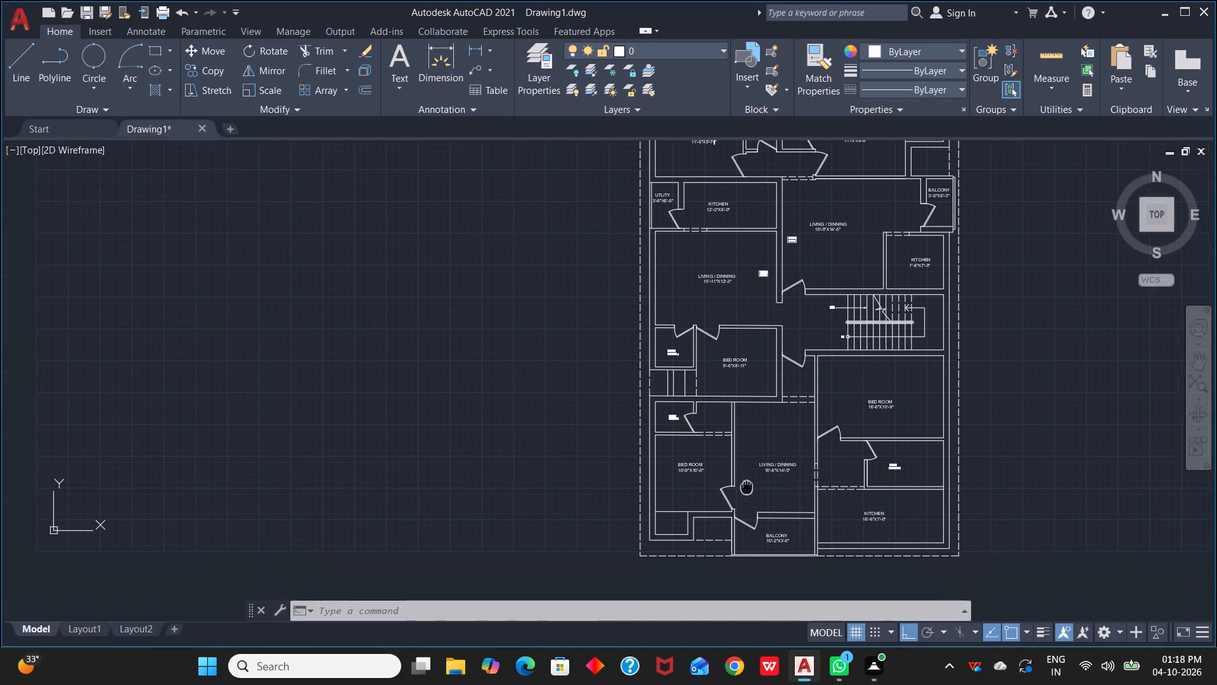
pyautogui.moveTo(747, 487); pyautogui.dragTo(750, 482, button='middle')
pyautogui.click(732, 492)
pyautogui.write('CO')
pyautogui.press('space')
pyautogui.scroll(5, 735, 500)
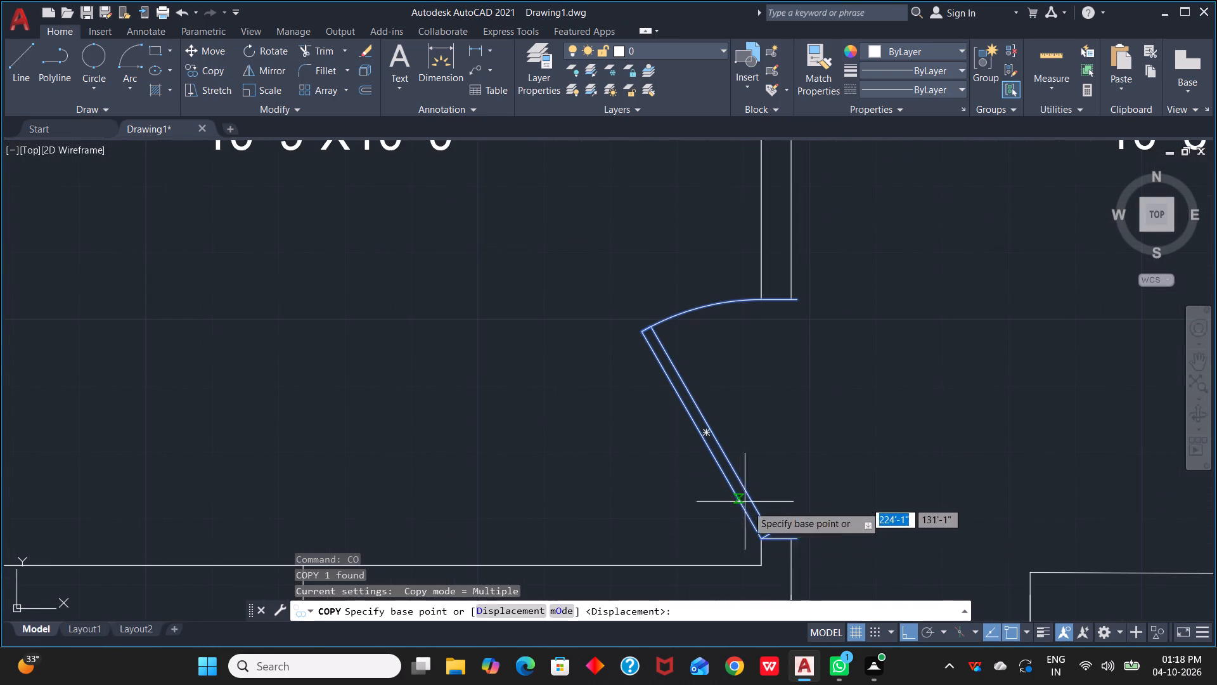
pyautogui.click(798, 540)
pyautogui.scroll(-4, 873, 336)
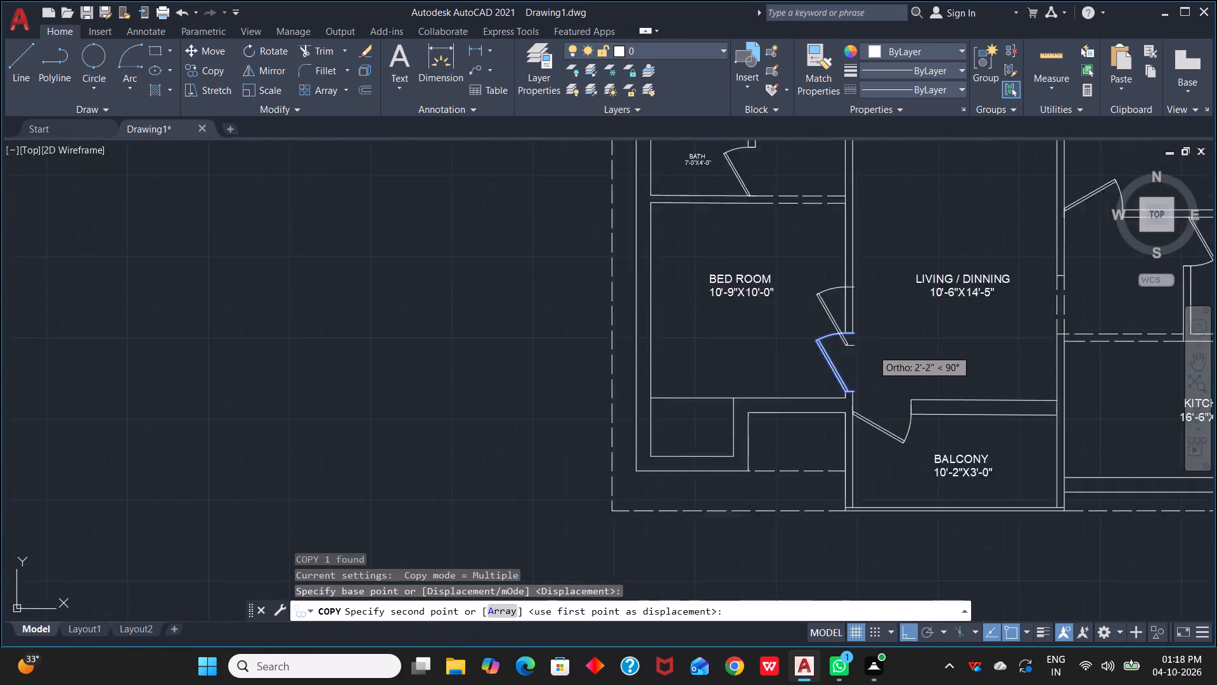
pyautogui.moveTo(873, 320); pyautogui.dragTo(822, 569, button='middle')
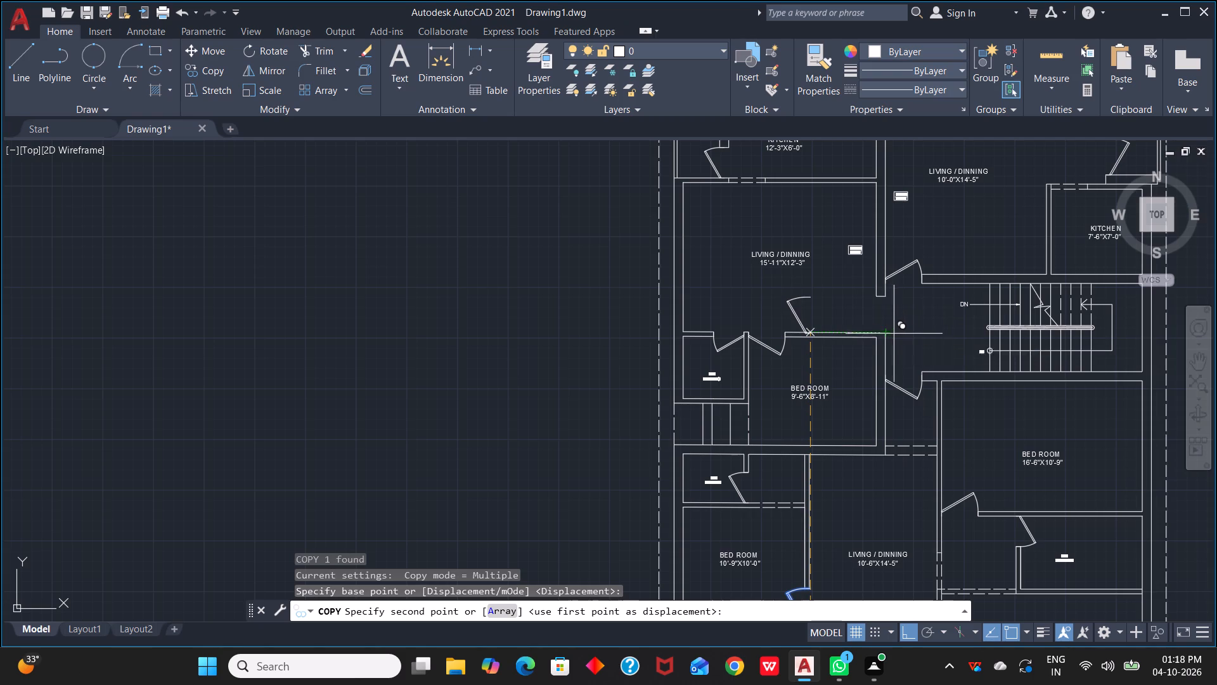
pyautogui.press('F8')
pyautogui.scroll(3, 900, 339)
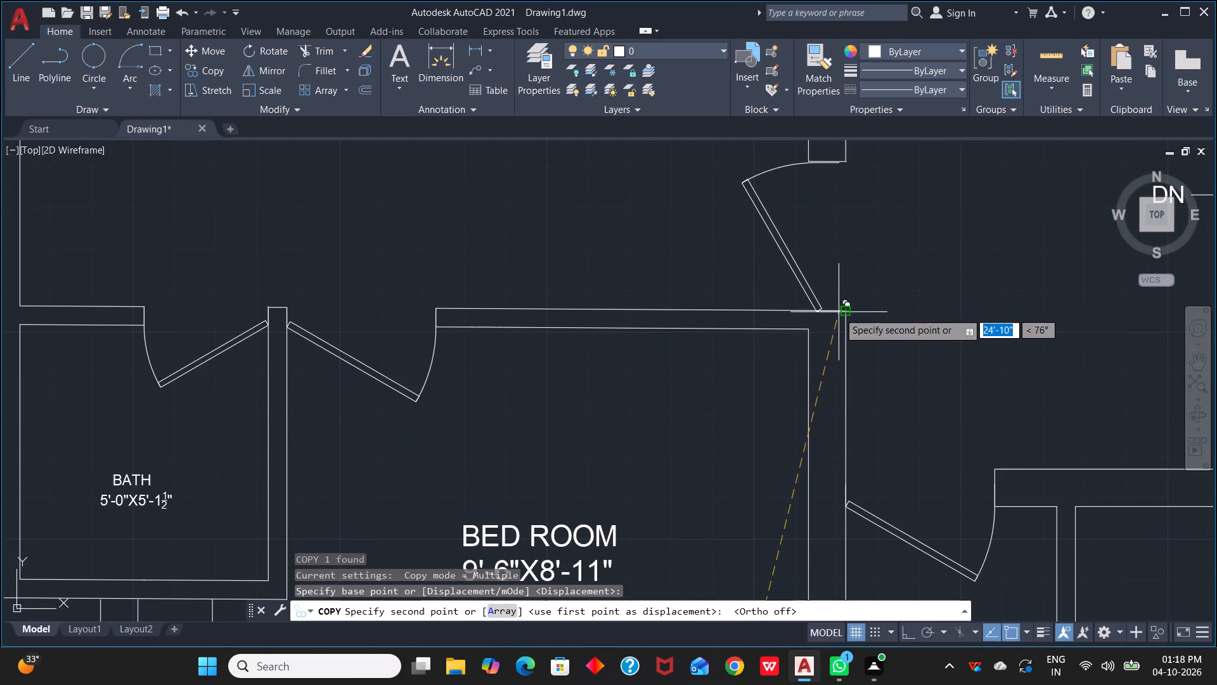
pyautogui.scroll(3, 839, 312)
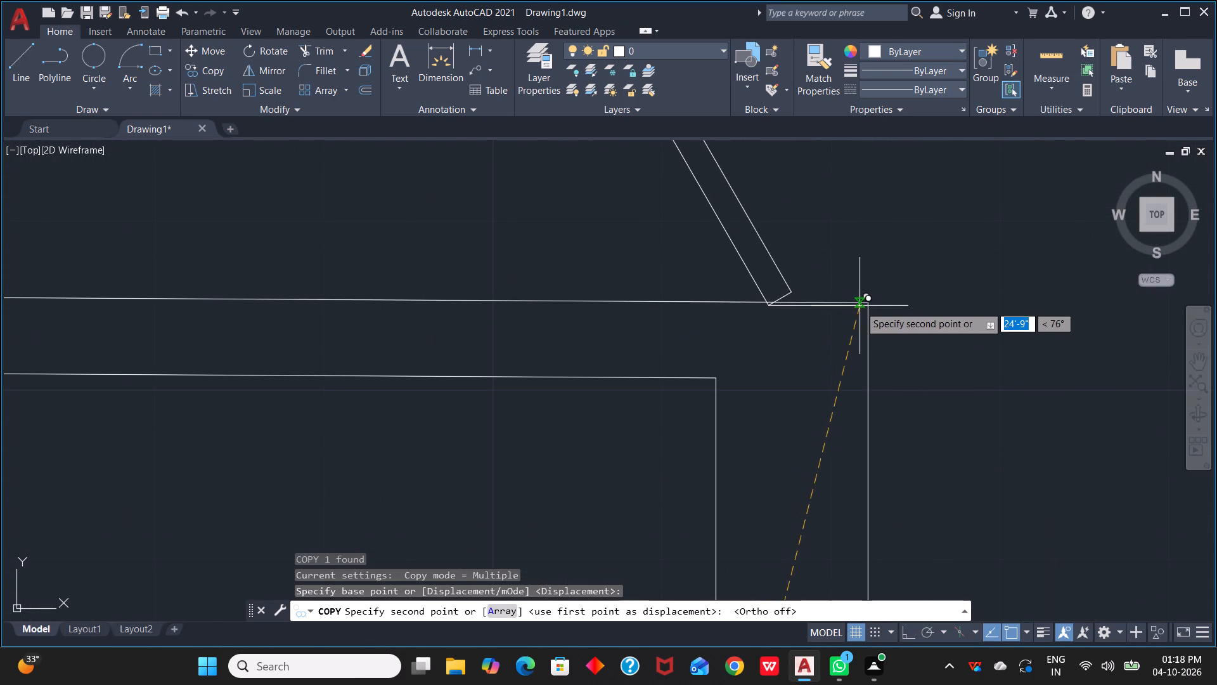
pyautogui.click(865, 303)
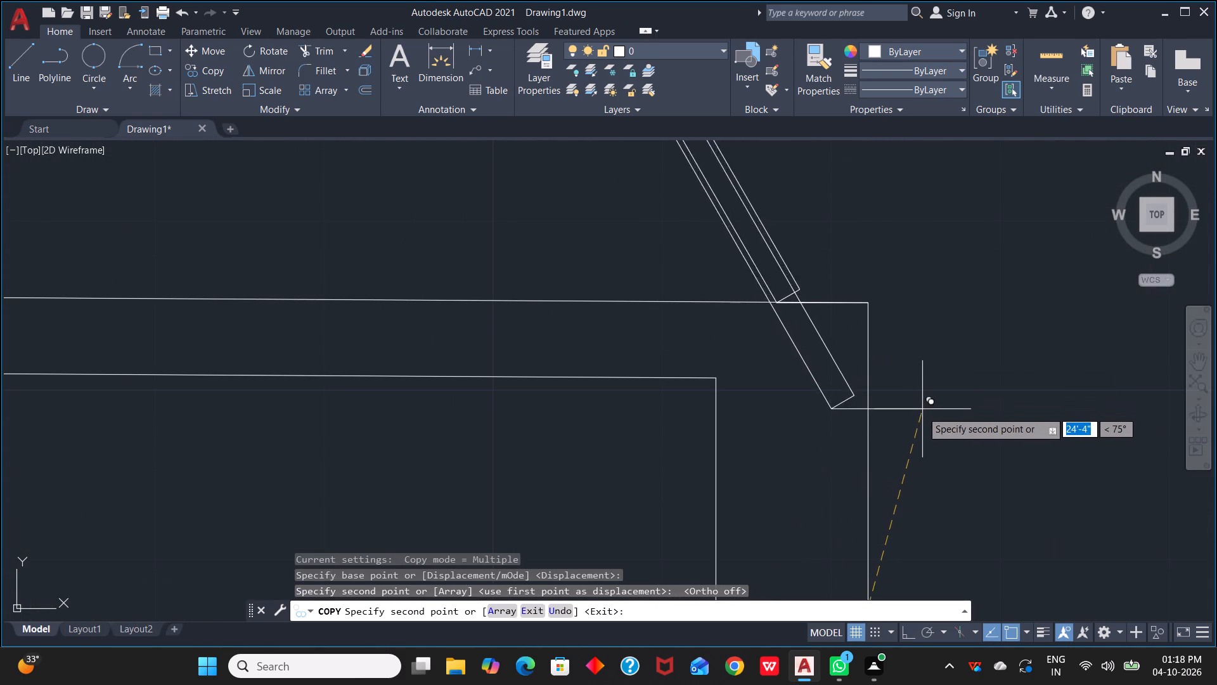
pyautogui.press('Escape')
# Shorten the jamb lines of the 10'-9"X10'-0" bedroom's door to end at the living/dining side wall face, and clear the selection.
pyautogui.scroll(-2, 812, 473)
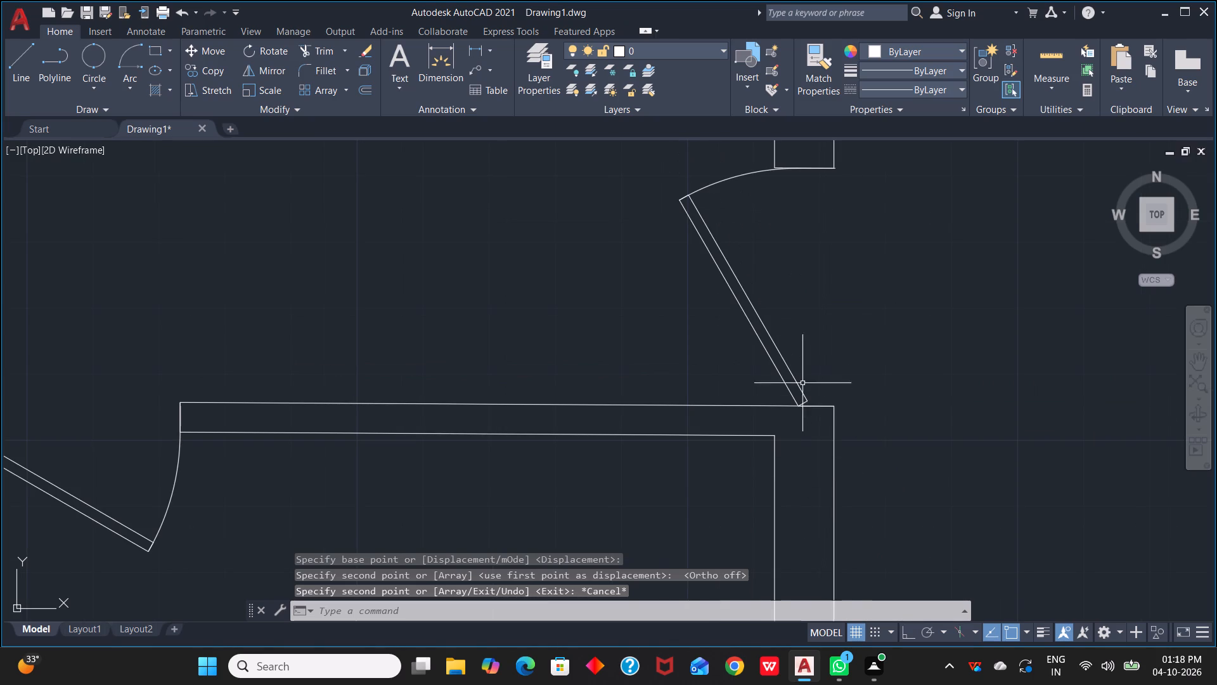
pyautogui.scroll(-2, 828, 530)
pyautogui.moveTo(827, 525); pyautogui.dragTo(861, 310, button='middle')
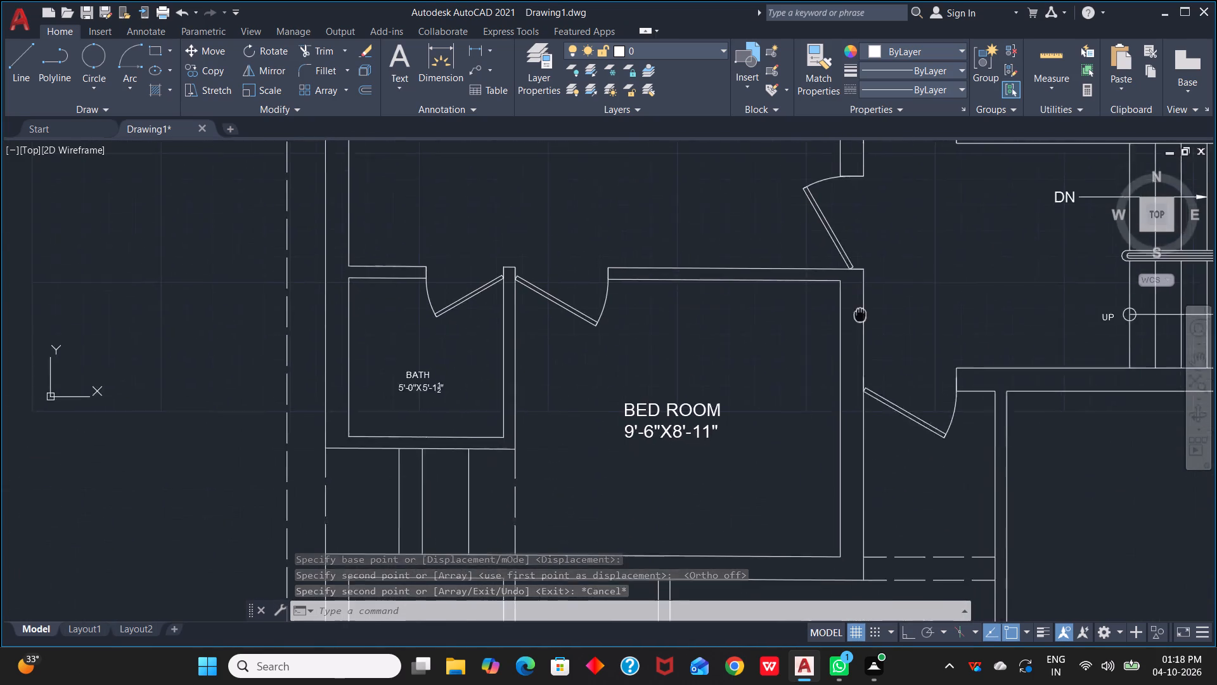
pyautogui.moveTo(861, 310); pyautogui.dragTo(867, 280, button='middle')
pyautogui.scroll(-2, 879, 412)
pyautogui.moveTo(867, 543); pyautogui.dragTo(887, 259, button='middle')
pyautogui.scroll(3, 854, 346)
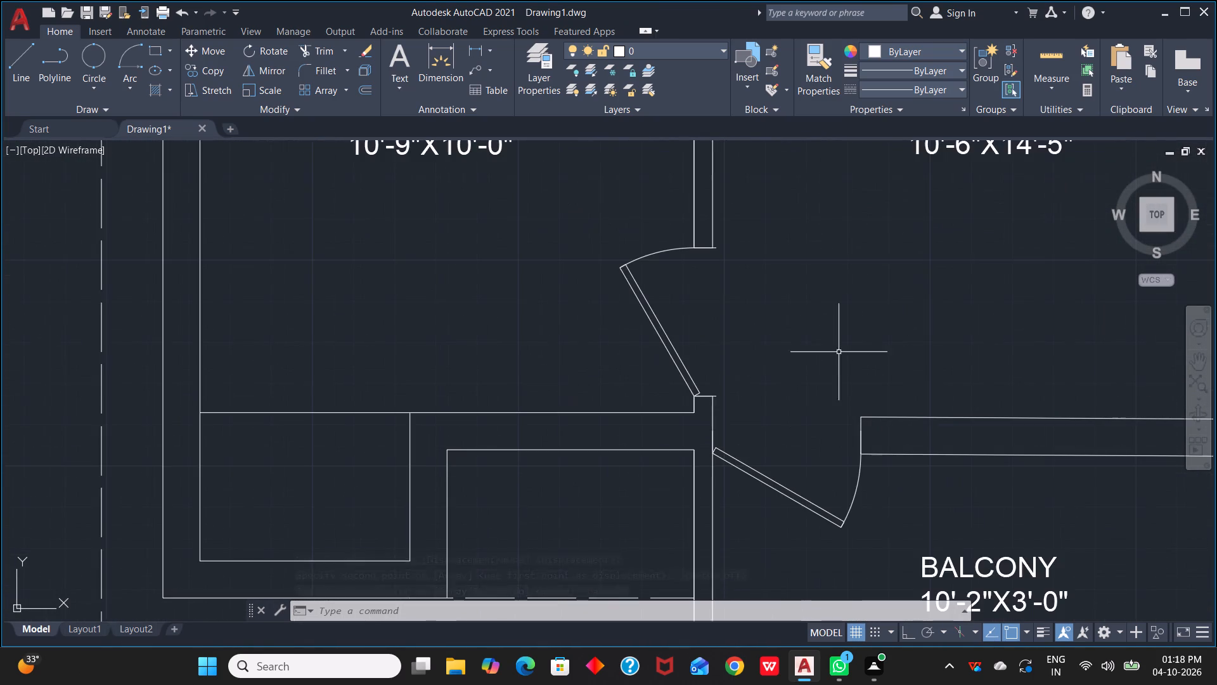
pyautogui.scroll(1, 742, 375)
pyautogui.moveTo(750, 360); pyautogui.dragTo(890, 318, button='middle')
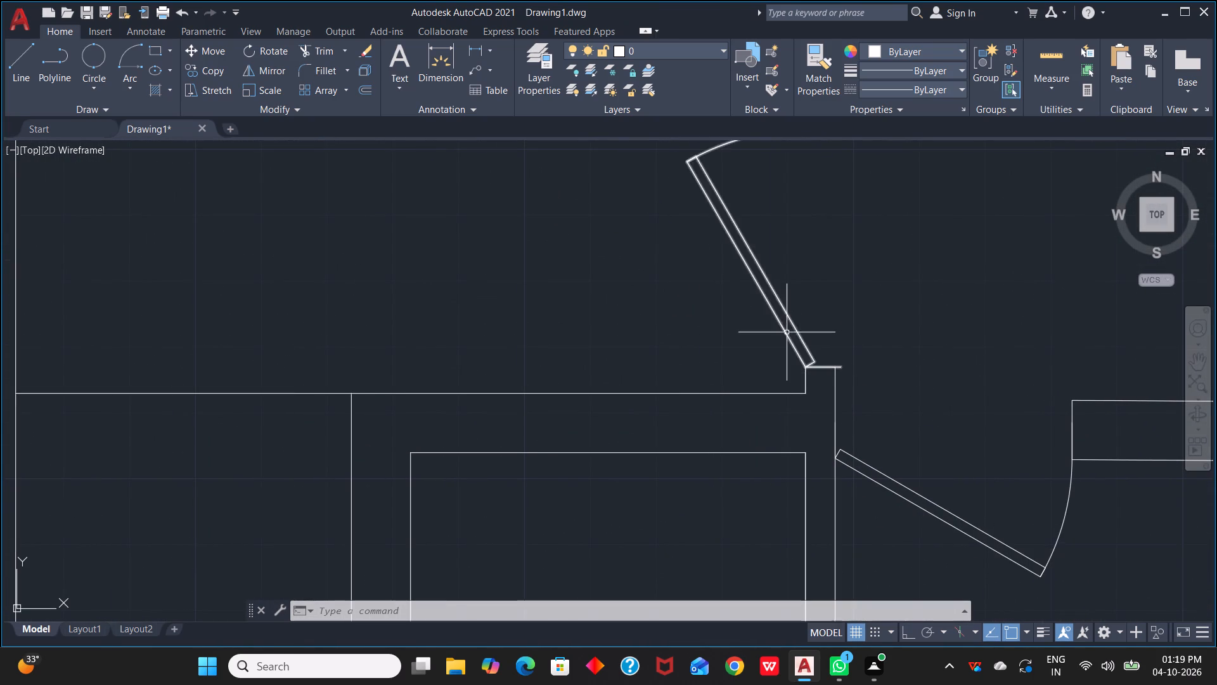
pyautogui.click(787, 331)
pyautogui.scroll(3, 855, 364)
pyautogui.moveTo(799, 375); pyautogui.dragTo(799, 375)
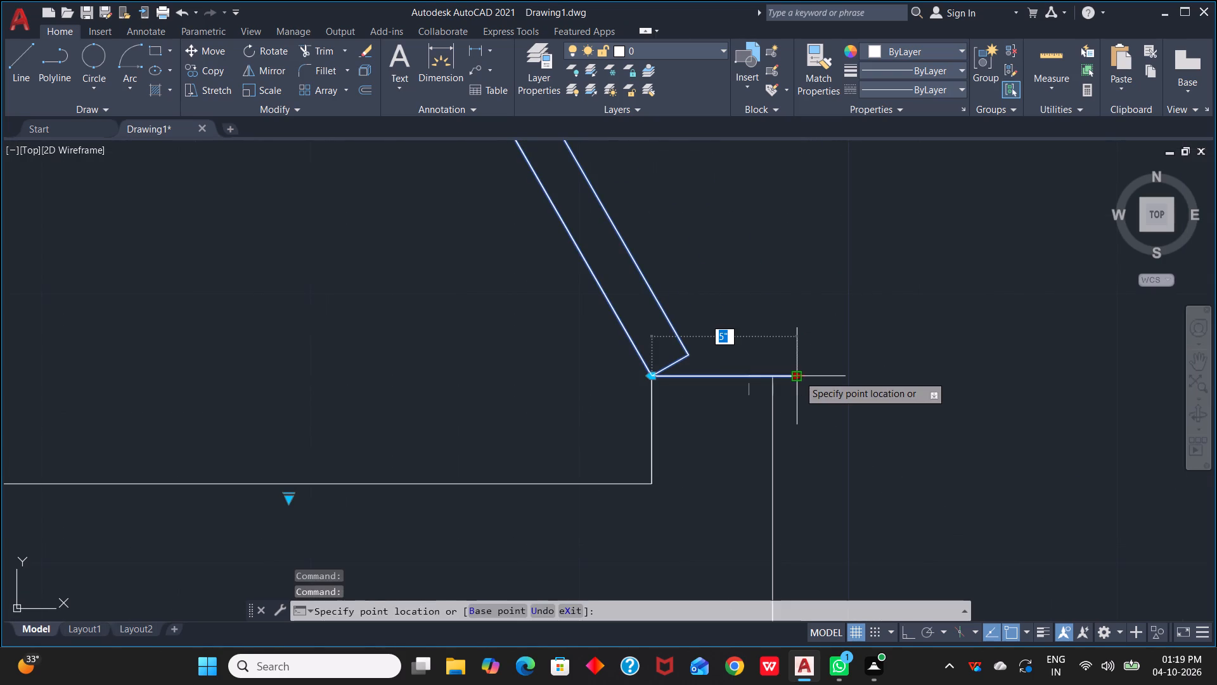
pyautogui.moveTo(799, 375); pyautogui.dragTo(775, 375)
pyautogui.click(775, 375)
pyautogui.moveTo(815, 284); pyautogui.dragTo(828, 596, button='middle')
pyautogui.scroll(-3, 811, 311)
pyautogui.moveTo(801, 184); pyautogui.dragTo(806, 344, button='middle')
pyautogui.scroll(4, 813, 337)
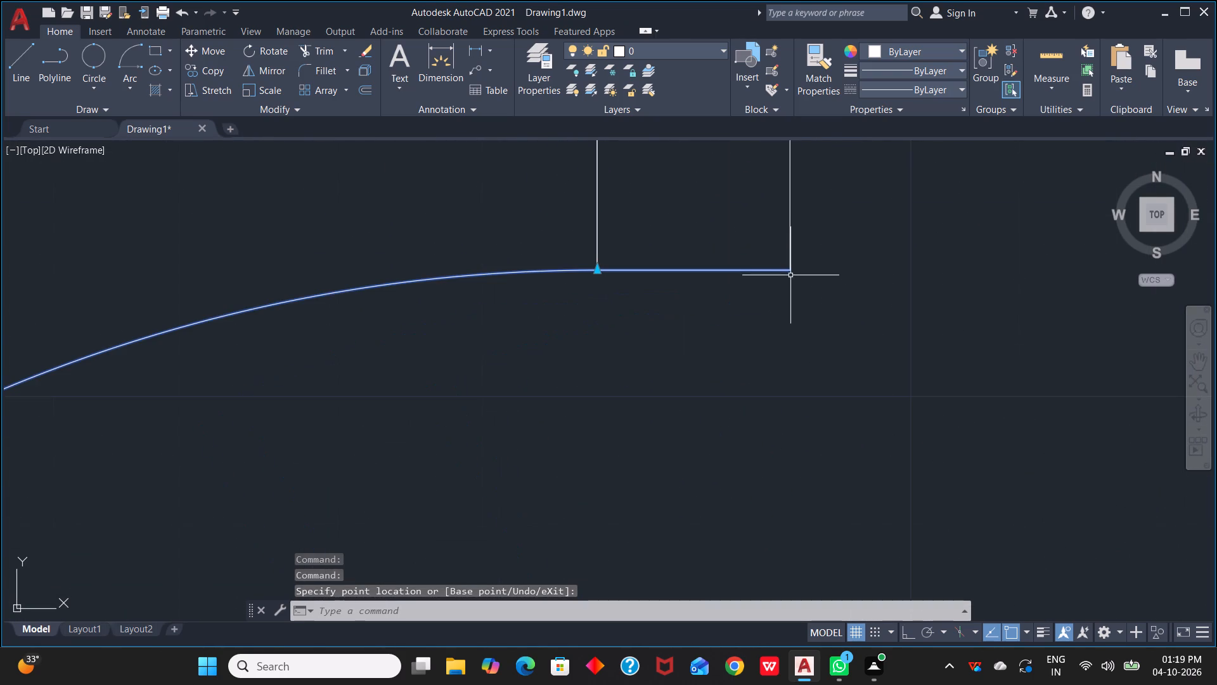
pyautogui.scroll(-6, 812, 354)
pyautogui.press('Escape')
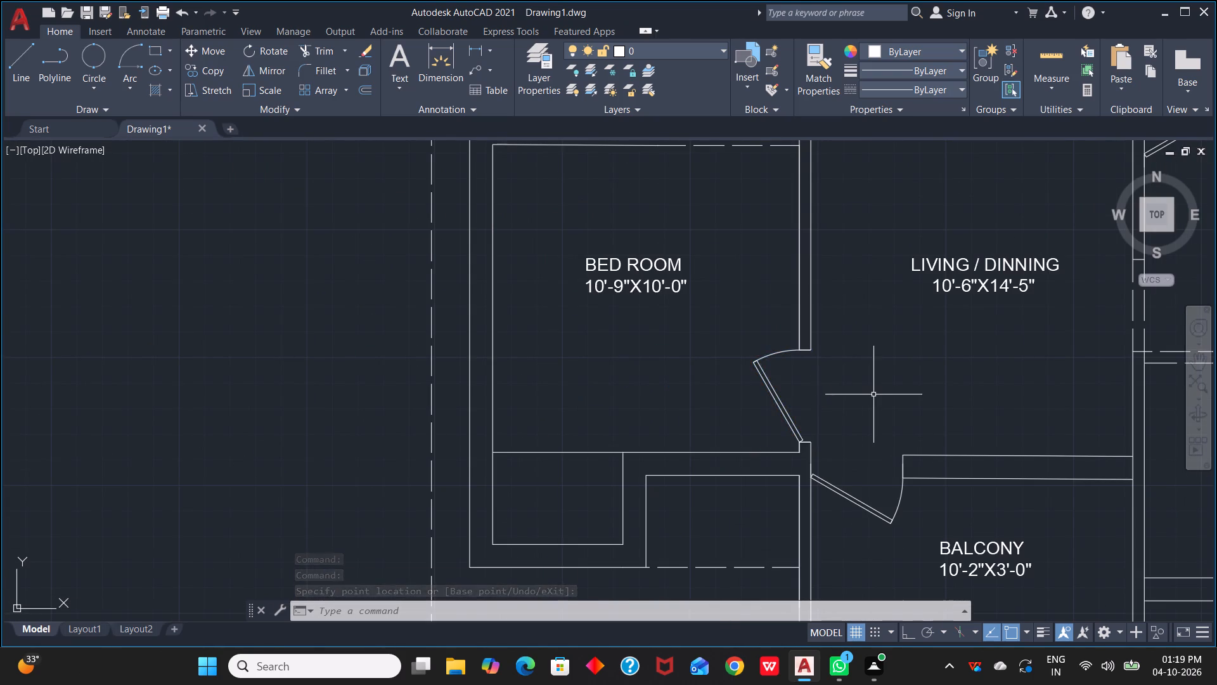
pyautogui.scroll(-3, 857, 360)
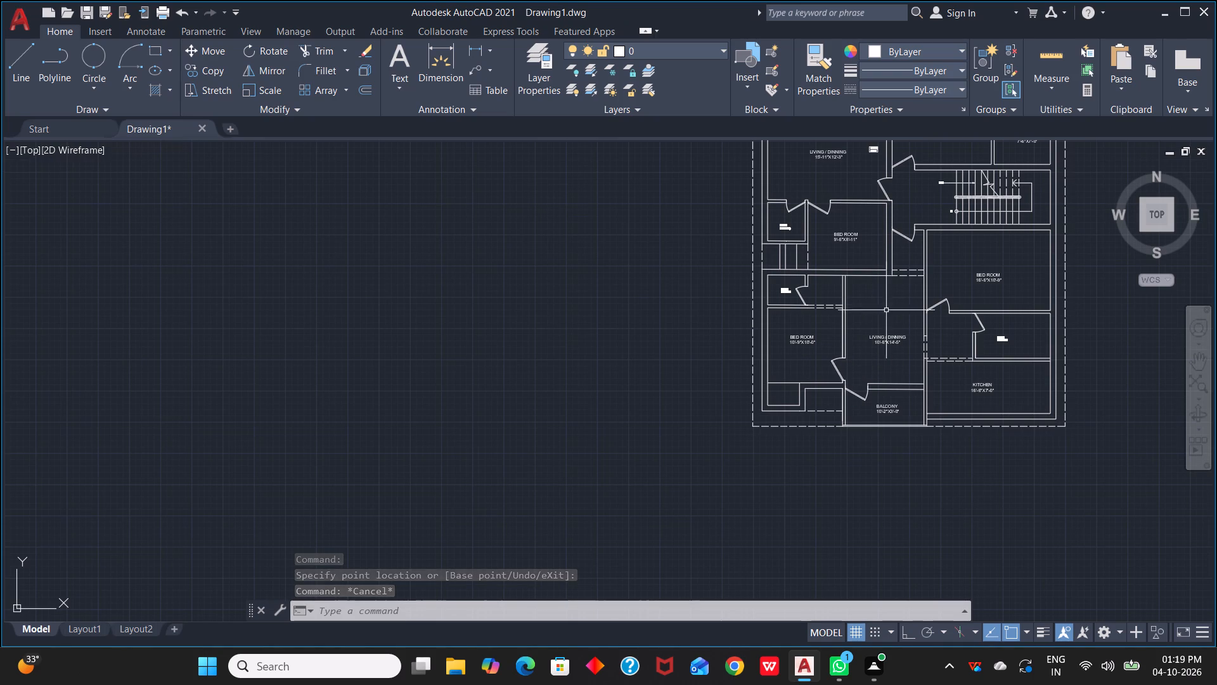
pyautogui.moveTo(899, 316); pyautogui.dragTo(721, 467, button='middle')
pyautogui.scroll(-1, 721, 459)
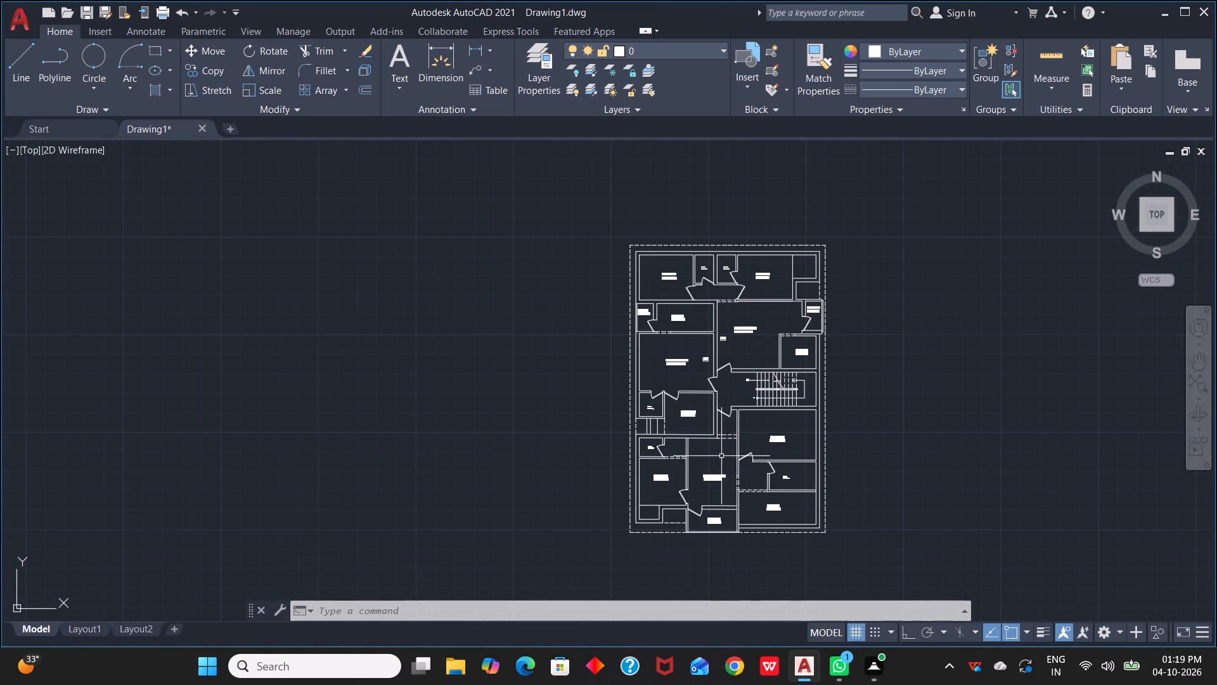
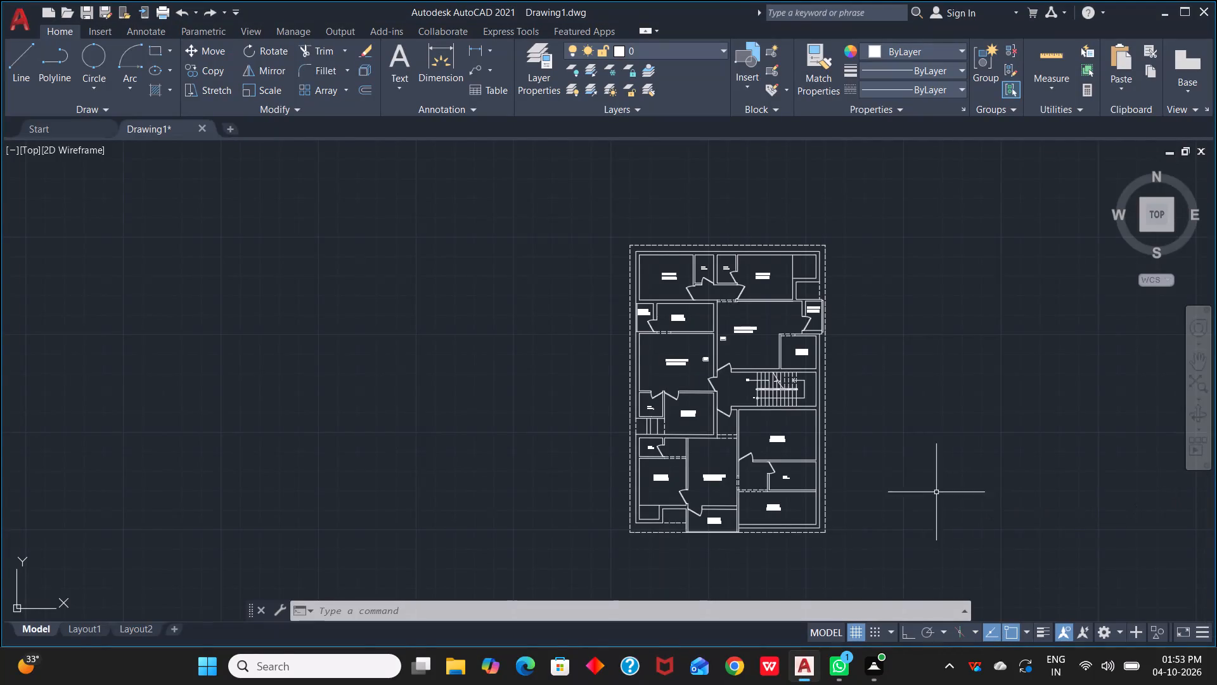
# Examine the floor plan's rooms, walls and openings, from the upper flats down to the lower bedrooms, kitchen and balcony.
pyautogui.scroll(2, 866, 400)
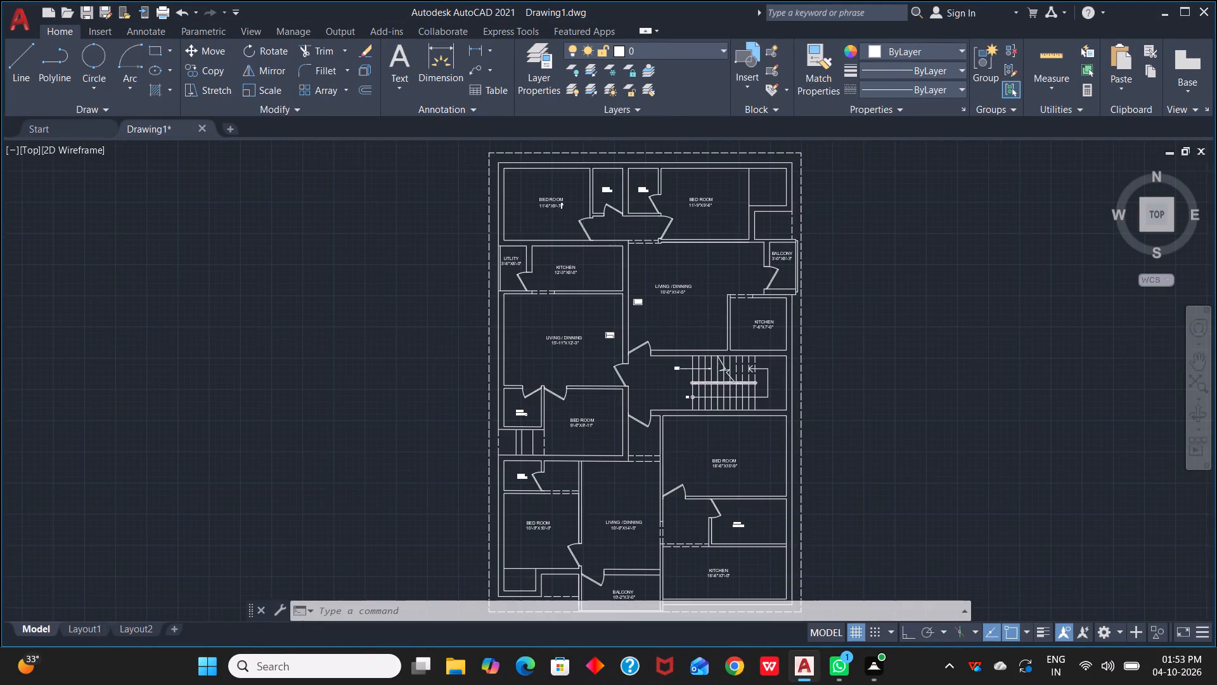
pyautogui.moveTo(898, 378); pyautogui.dragTo(1138, 214, button='middle')
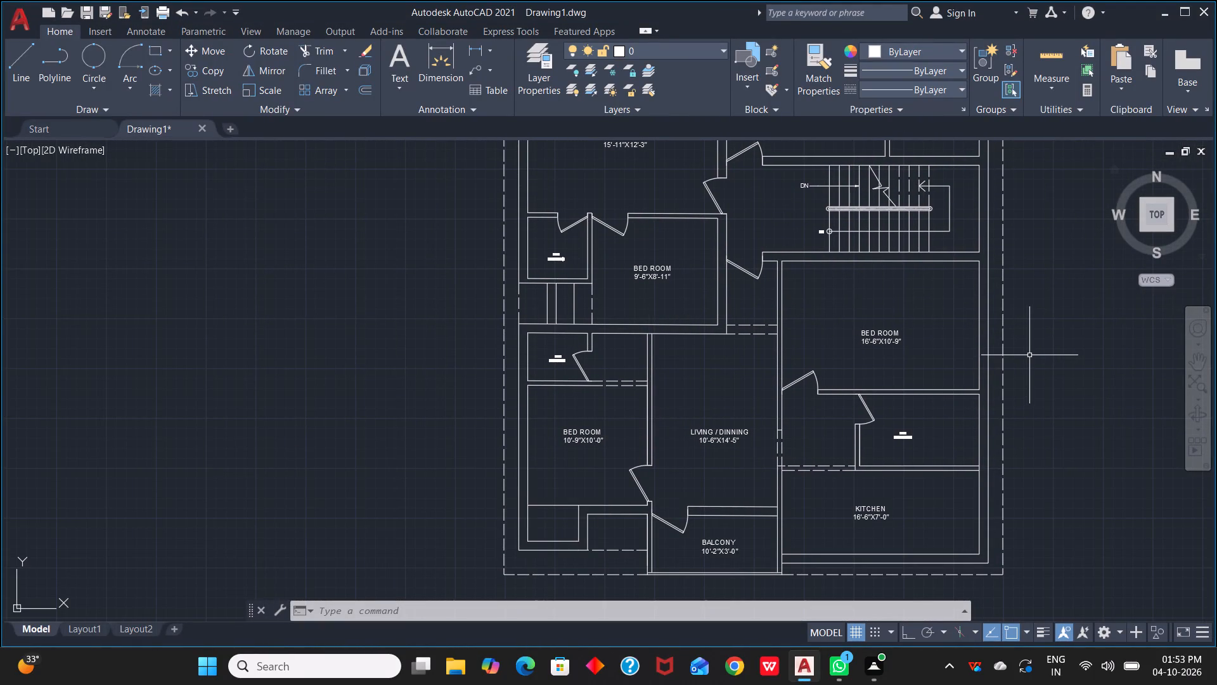
pyautogui.scroll(-1, 1030, 353)
pyautogui.moveTo(1030, 353); pyautogui.dragTo(940, 405, button='middle')
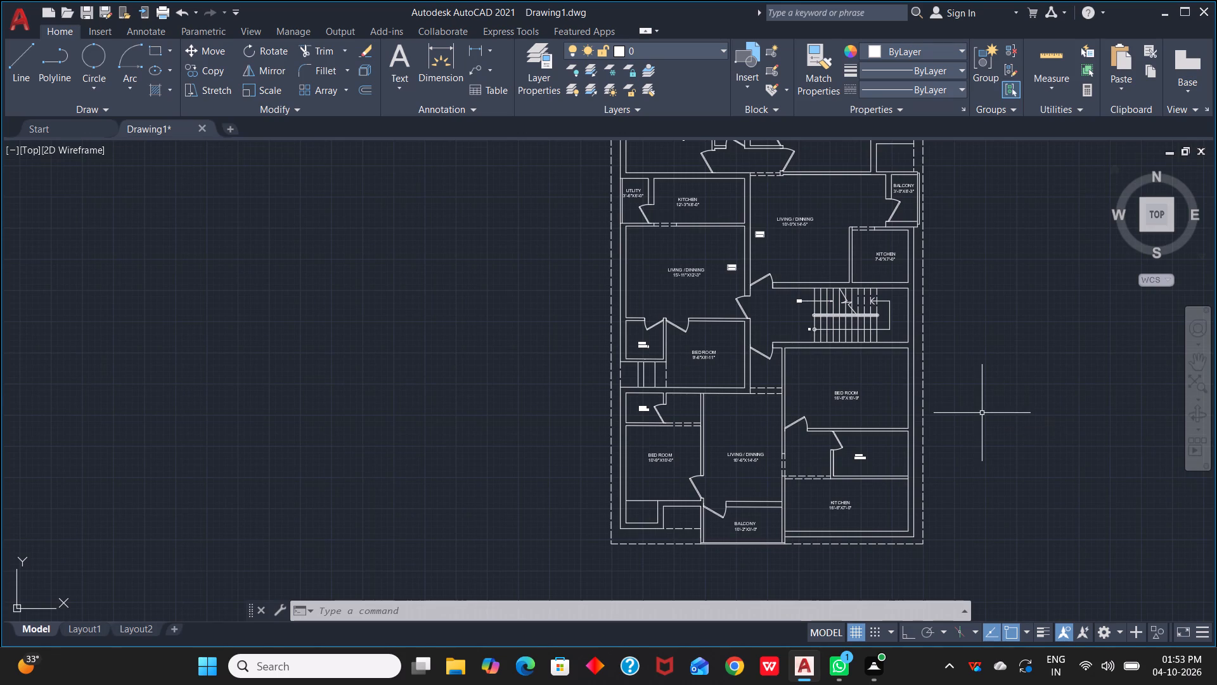
pyautogui.scroll(1, 951, 334)
pyautogui.moveTo(956, 343); pyautogui.dragTo(1067, 431, button='middle')
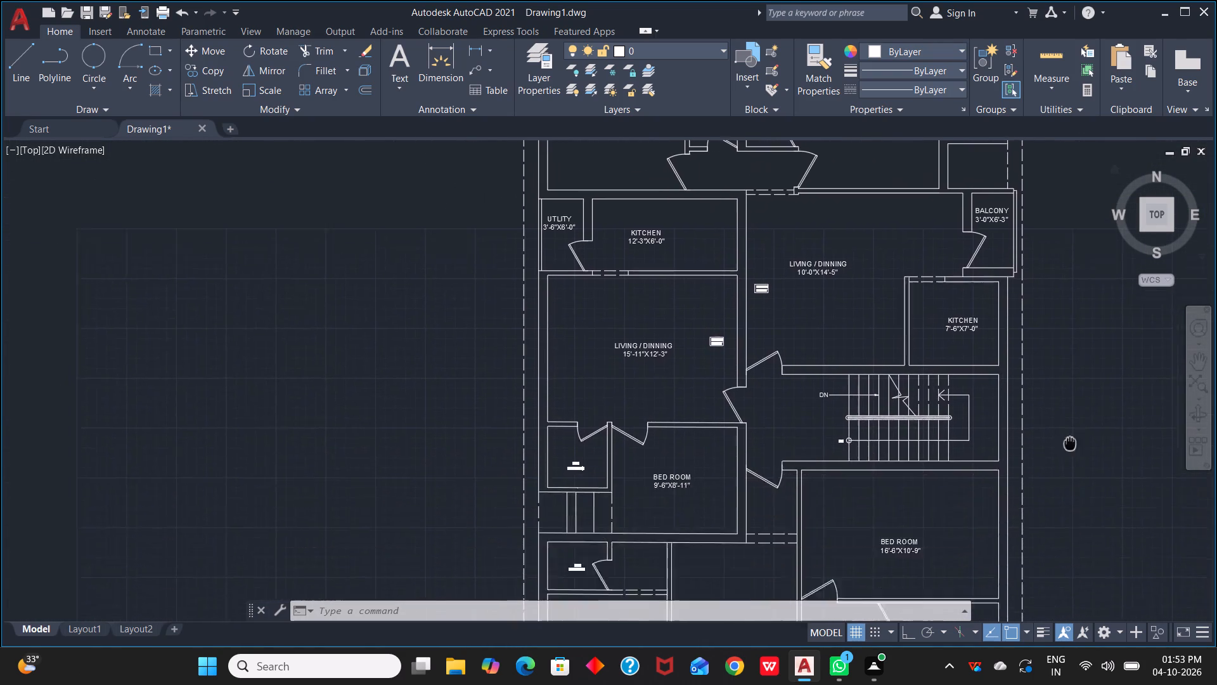
pyautogui.moveTo(1067, 431); pyautogui.dragTo(1008, 204, button='middle')
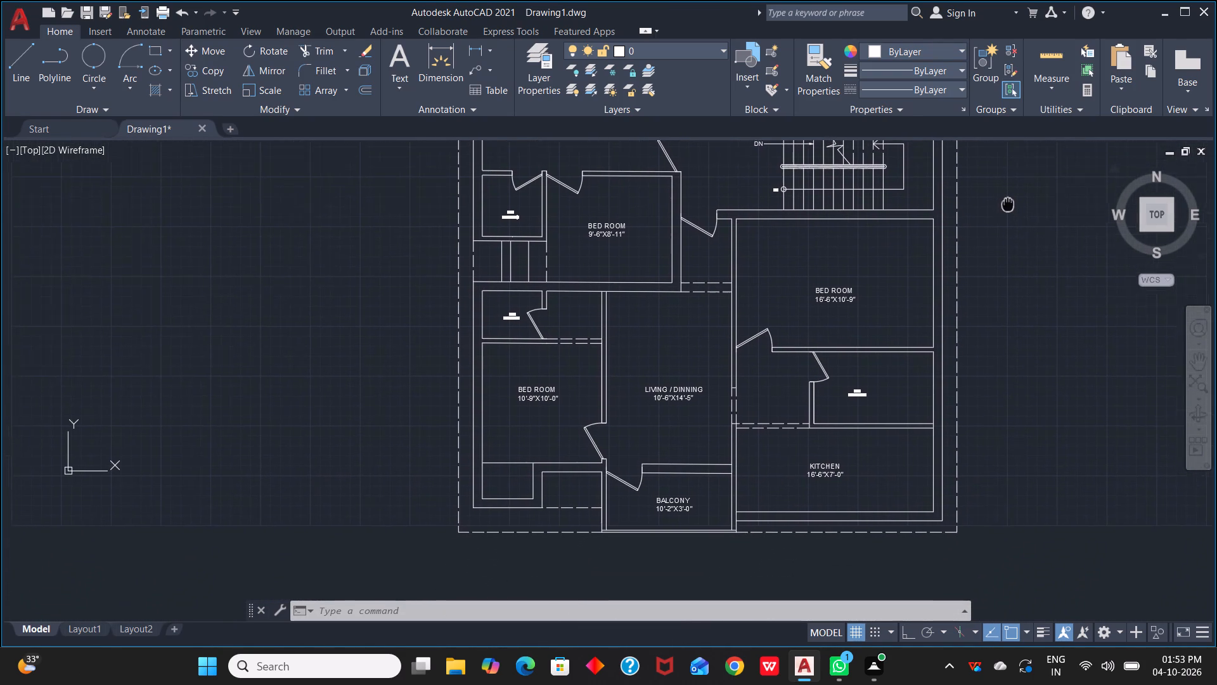
pyautogui.moveTo(1008, 204); pyautogui.dragTo(1024, 199, button='middle')
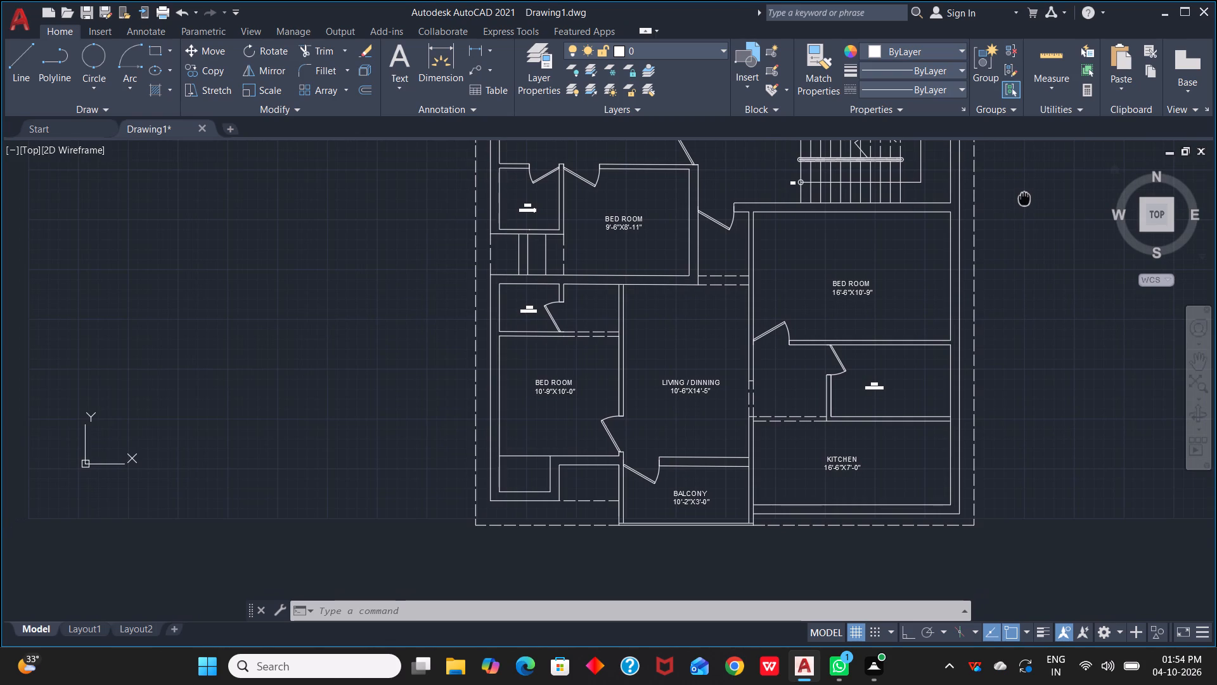
pyautogui.moveTo(1024, 199); pyautogui.dragTo(1033, 220, button='middle')
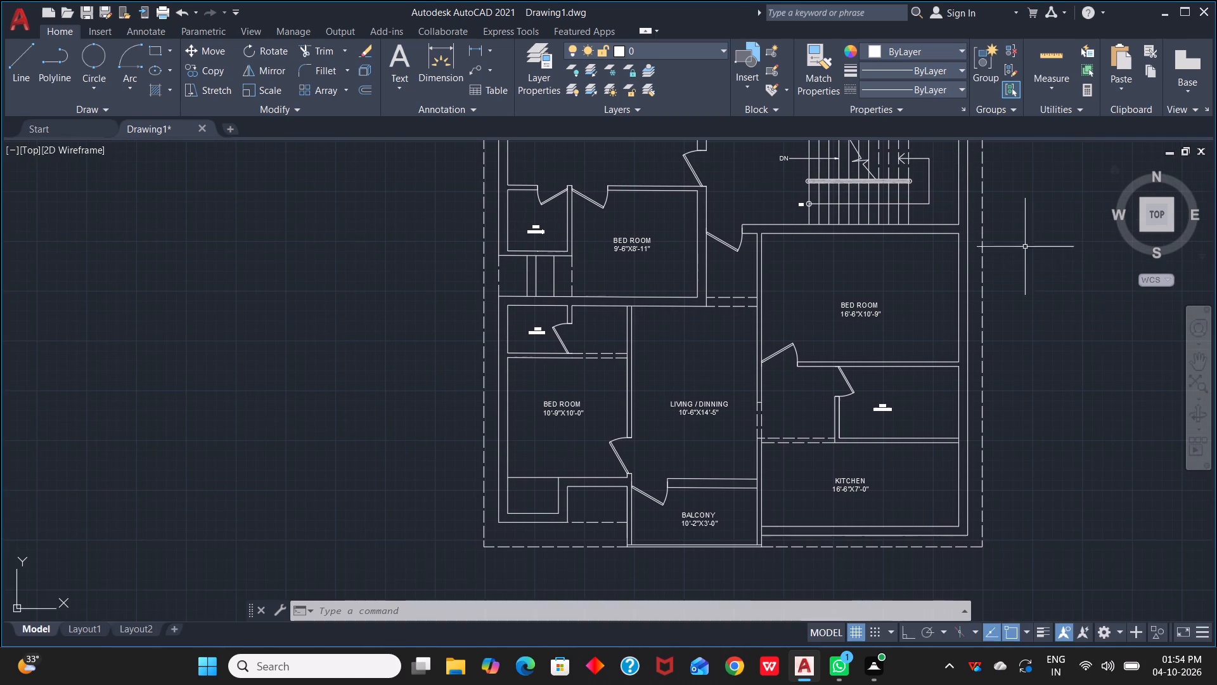
# Draw a closed 4' by 9" rectangle with orthogonal lines in the empty space beside the floor plan.
pyautogui.moveTo(1033, 297); pyautogui.dragTo(605, 388, button='middle')
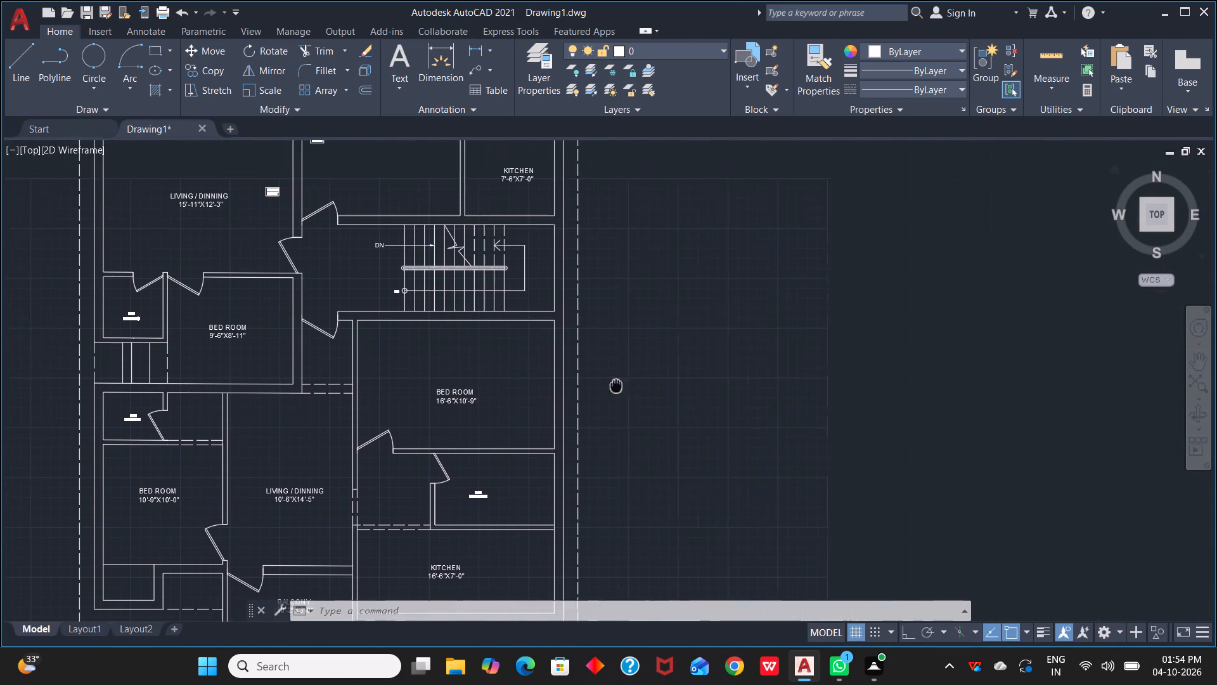
pyautogui.moveTo(605, 388); pyautogui.dragTo(590, 391, button='middle')
pyautogui.press('Escape')
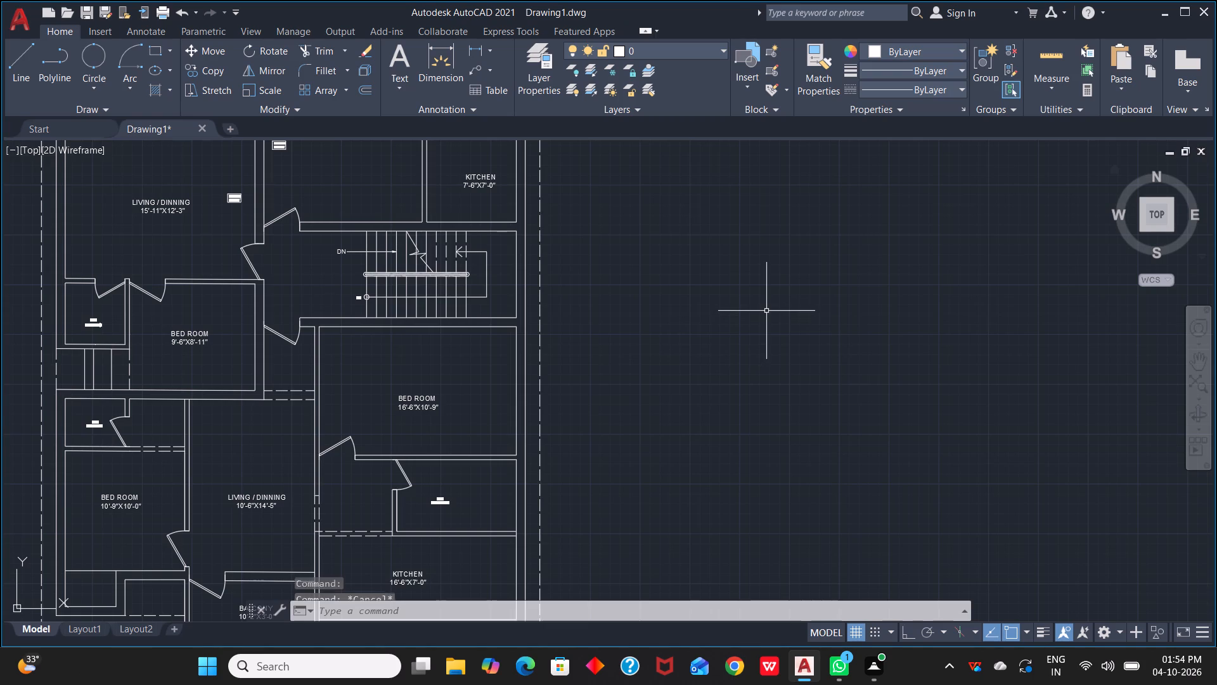
pyautogui.press('Escape')
pyautogui.press('Escape')
pyautogui.write('L')
pyautogui.press('space')
pyautogui.click(781, 308)
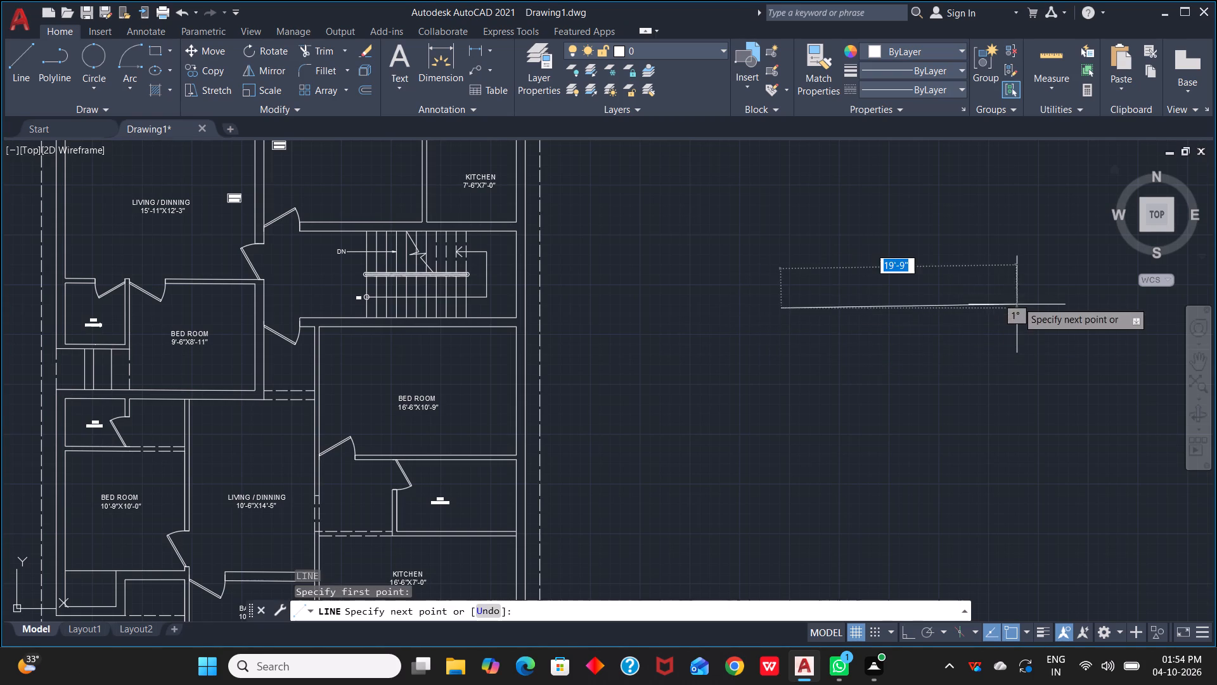
pyautogui.press('F8')
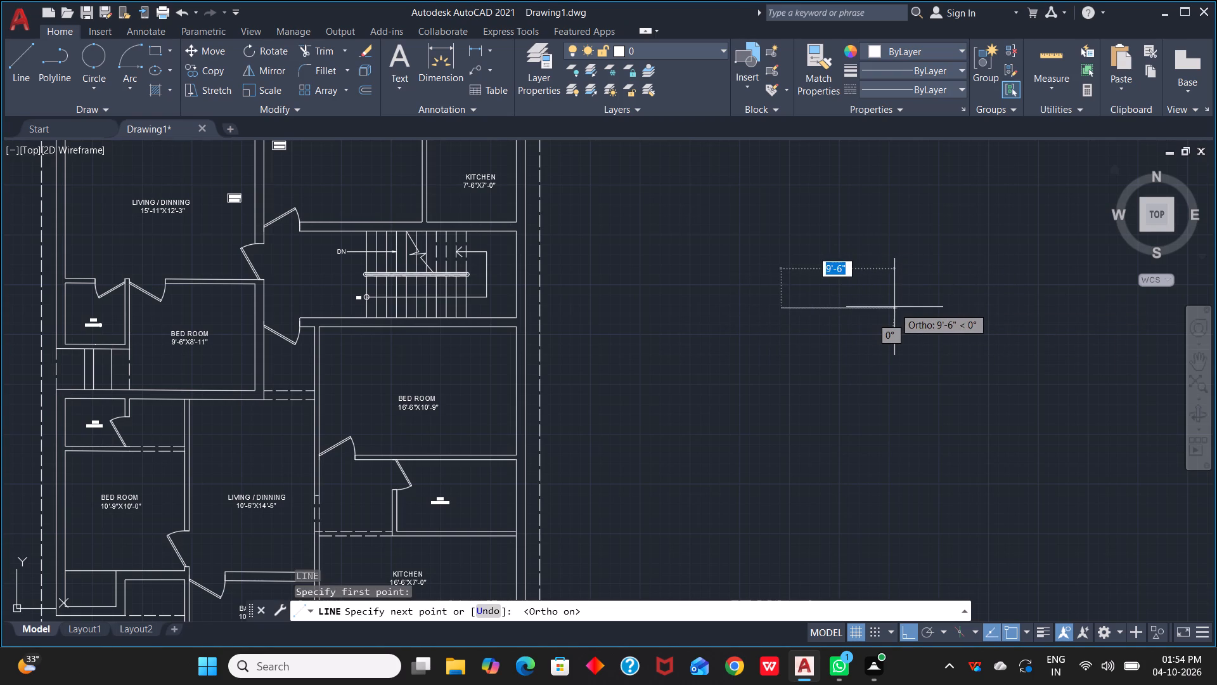
pyautogui.press('4')
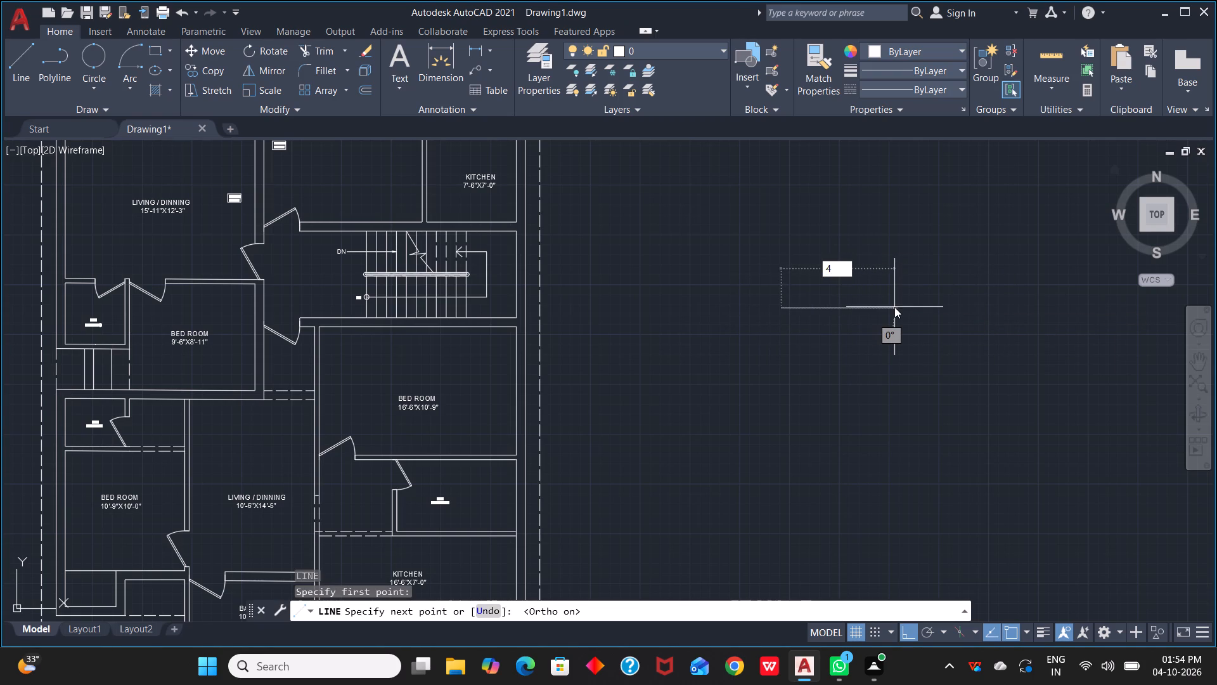
pyautogui.write("'")
pyautogui.press('space')
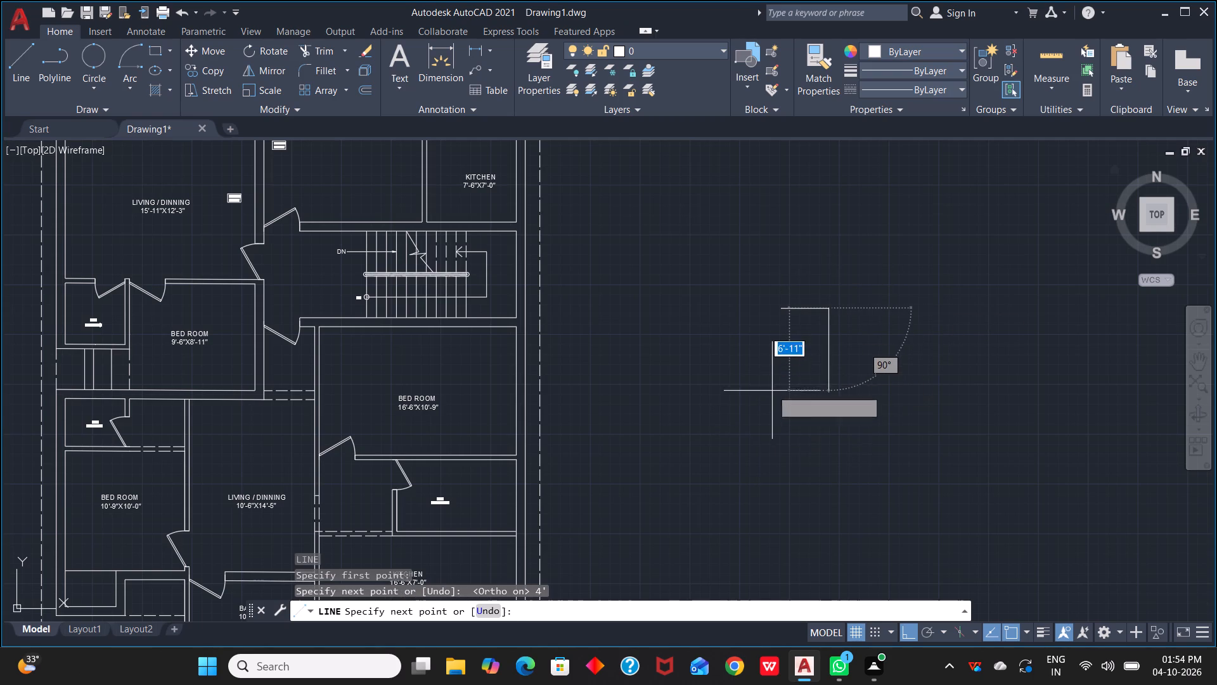
pyautogui.write('9"')
pyautogui.press('space')
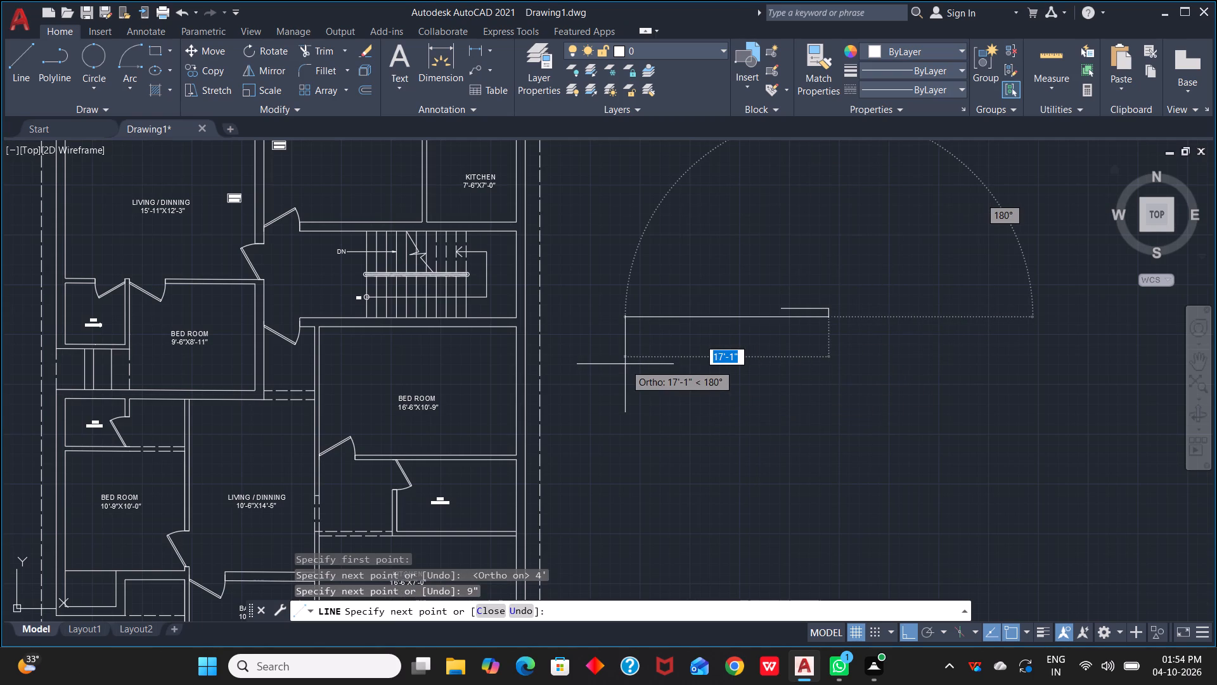
pyautogui.press('9')
pyautogui.hotkey('shift', '"')
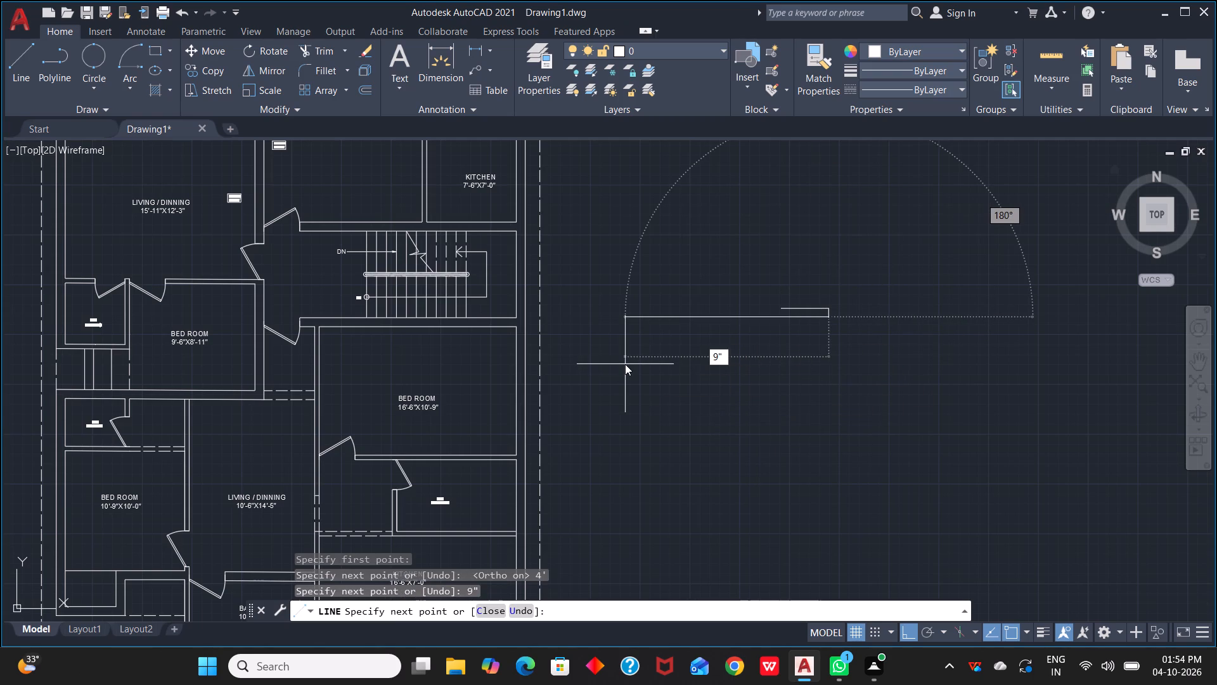
pyautogui.press('BackSpace')
pyautogui.press('BackSpace')
pyautogui.write("4'")
pyautogui.press('space')
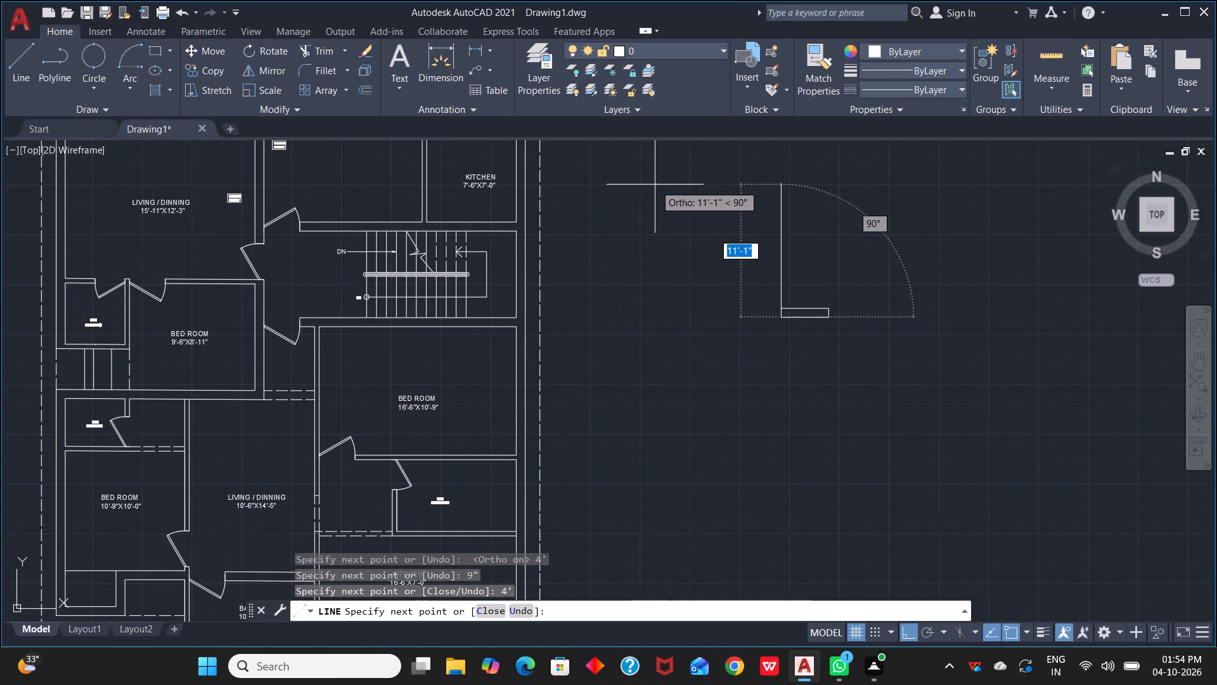
pyautogui.write('C')
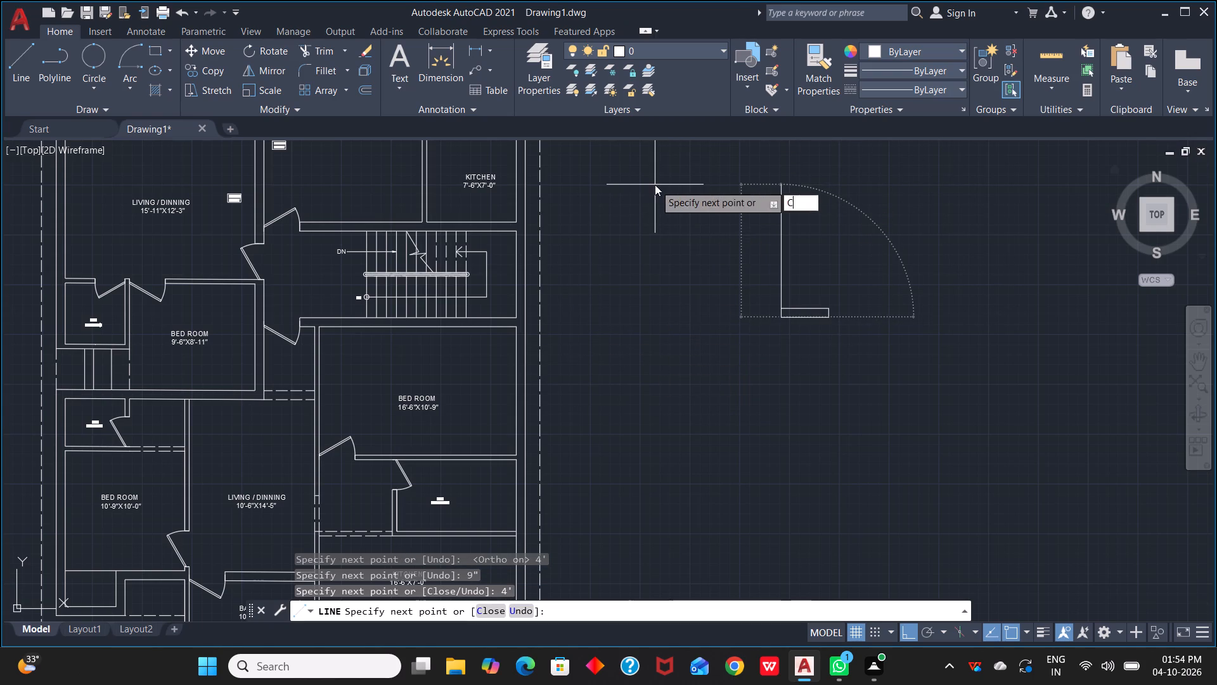
pyautogui.press('space')
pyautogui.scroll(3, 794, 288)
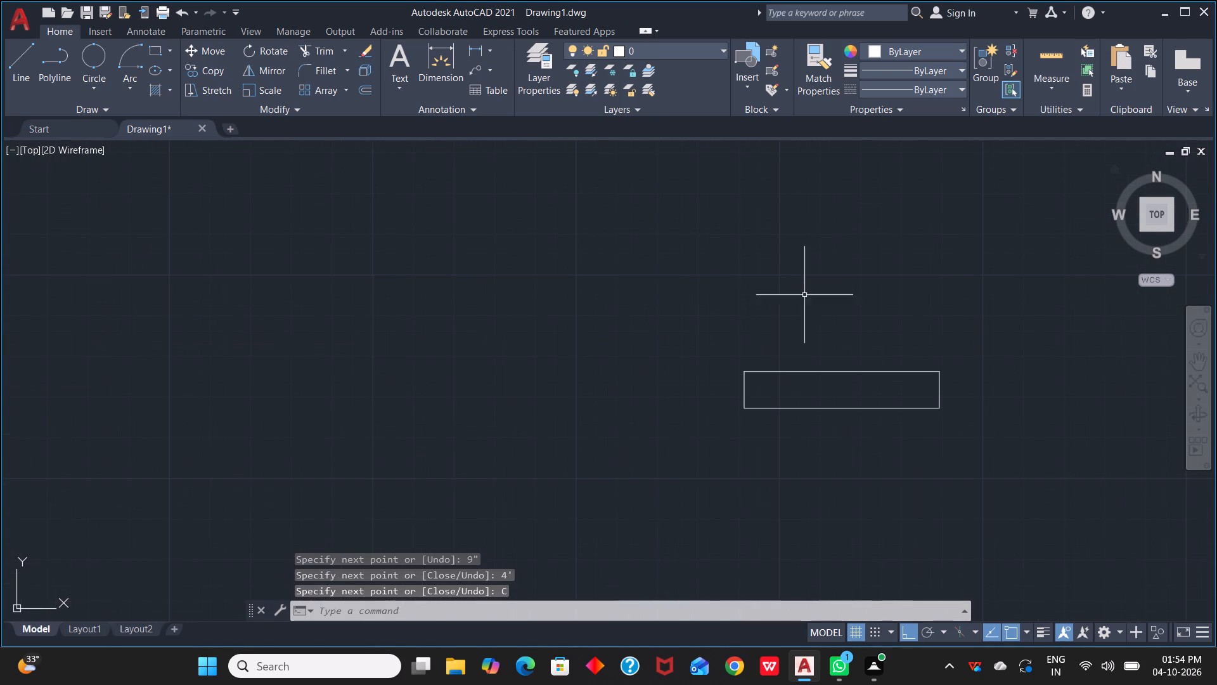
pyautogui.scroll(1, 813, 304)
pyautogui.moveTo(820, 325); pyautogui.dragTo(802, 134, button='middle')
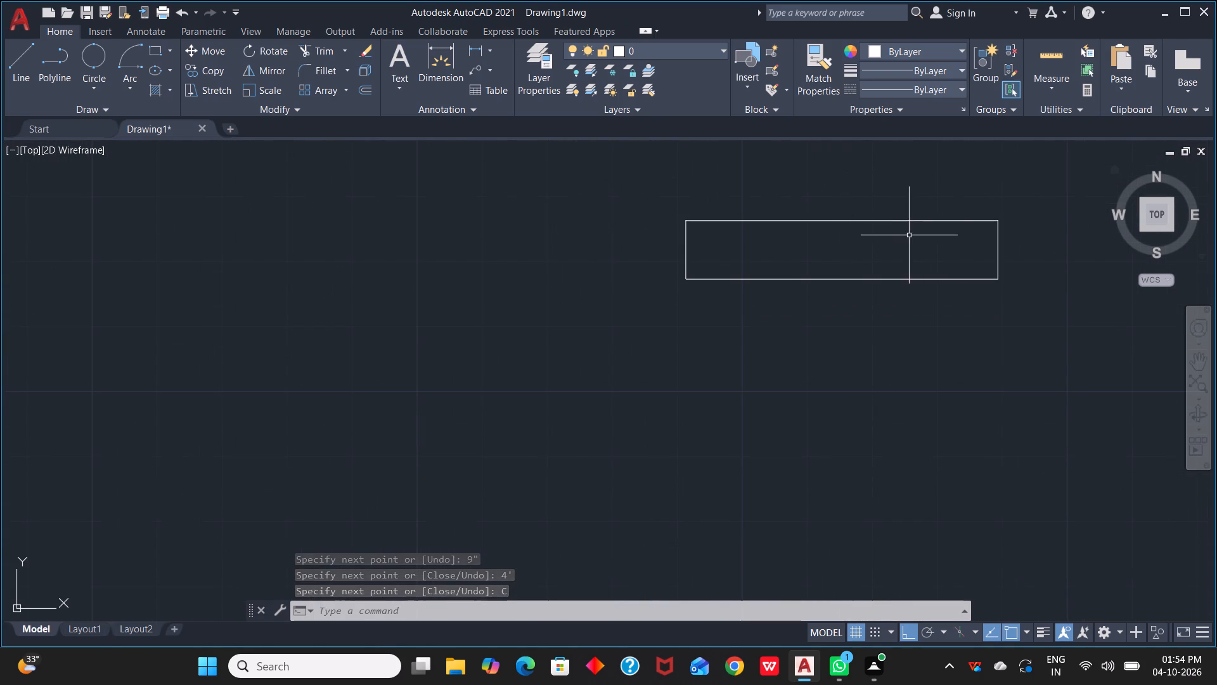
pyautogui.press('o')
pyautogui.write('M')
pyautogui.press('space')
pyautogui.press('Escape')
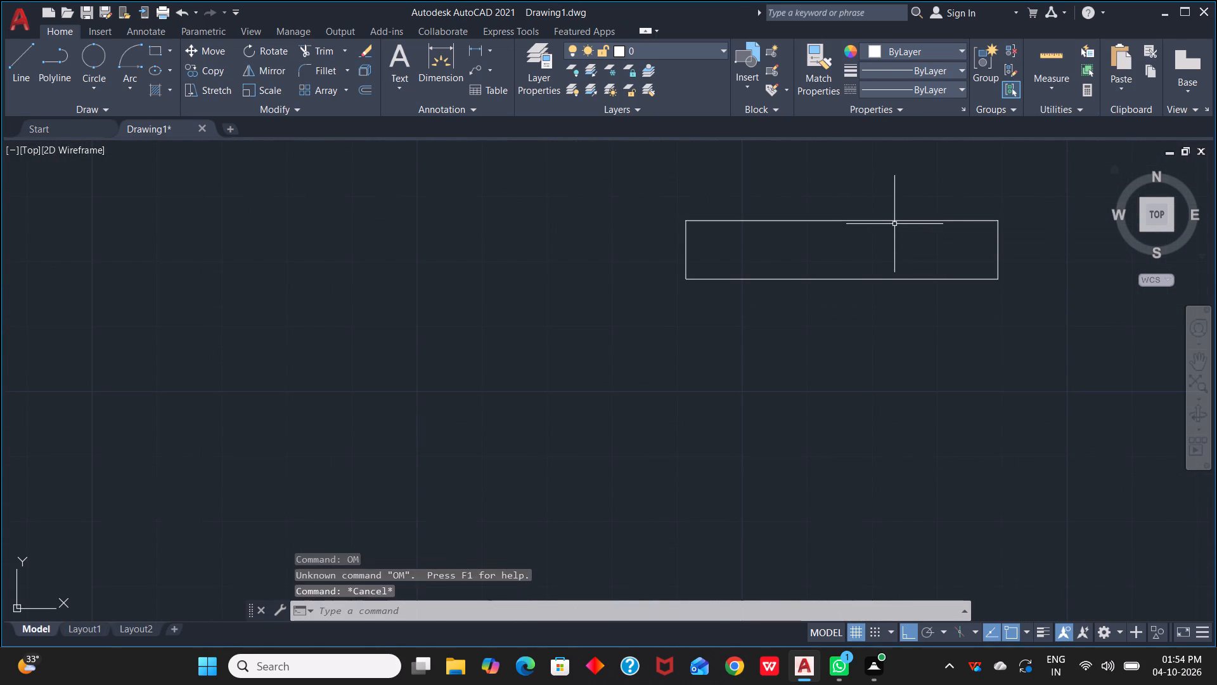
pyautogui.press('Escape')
# Offset the rectangle's top edge 3" inward, and offset the resulting line another 3" in the same direction.
pyautogui.write('O')
pyautogui.press('space')
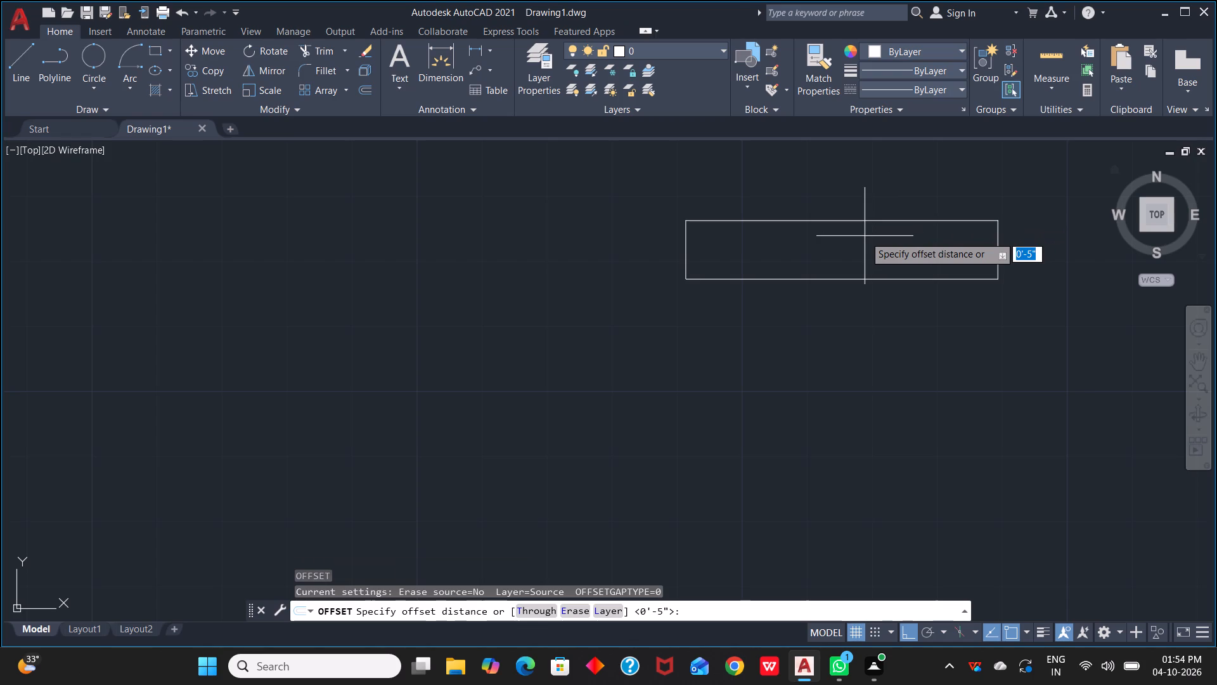
pyautogui.write('3"')
pyautogui.press('space')
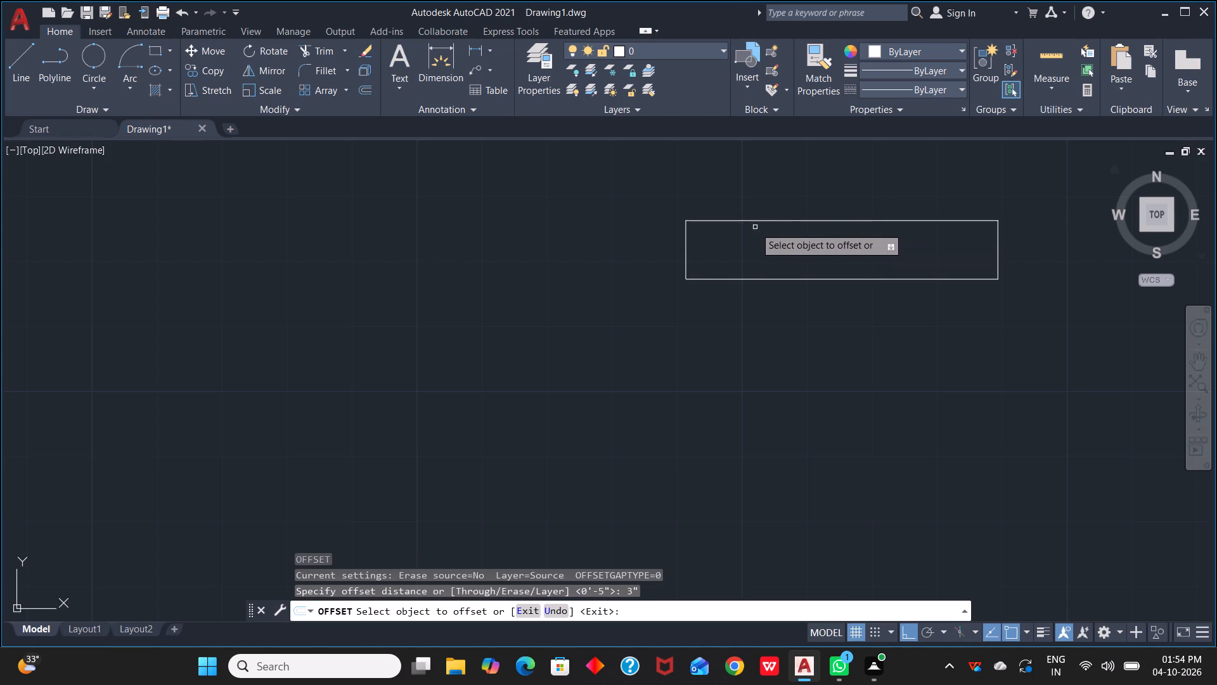
pyautogui.click(775, 222)
pyautogui.click(780, 240)
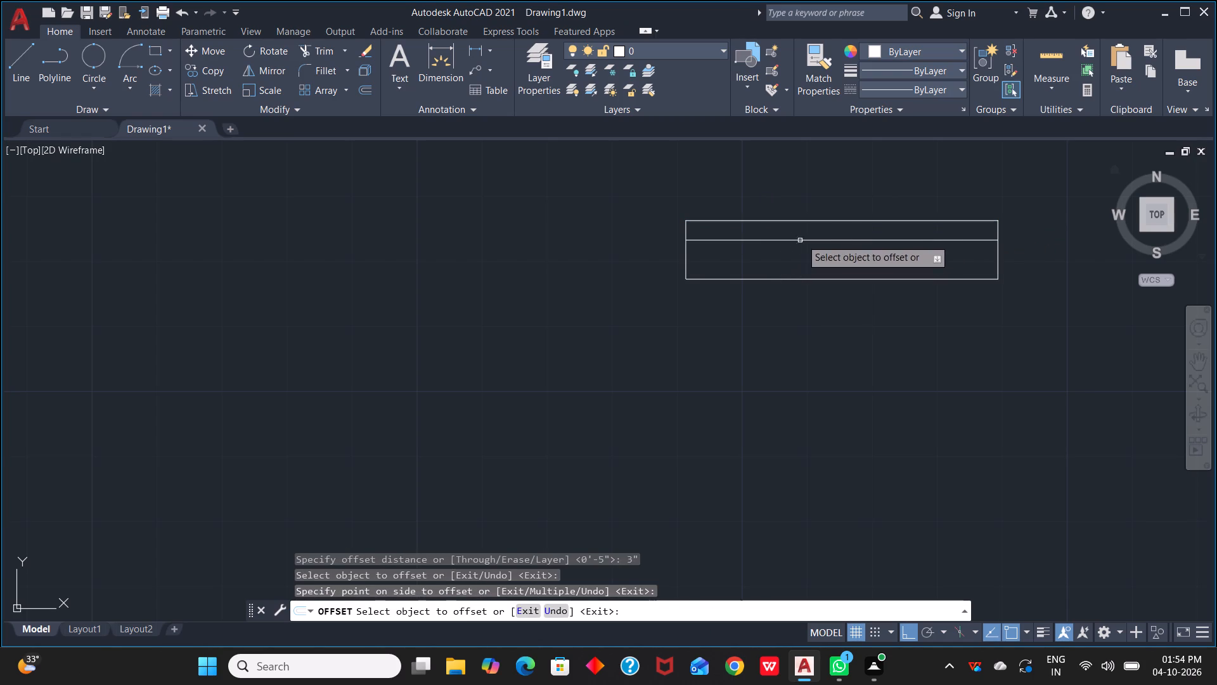
pyautogui.click(801, 239)
pyautogui.click(801, 254)
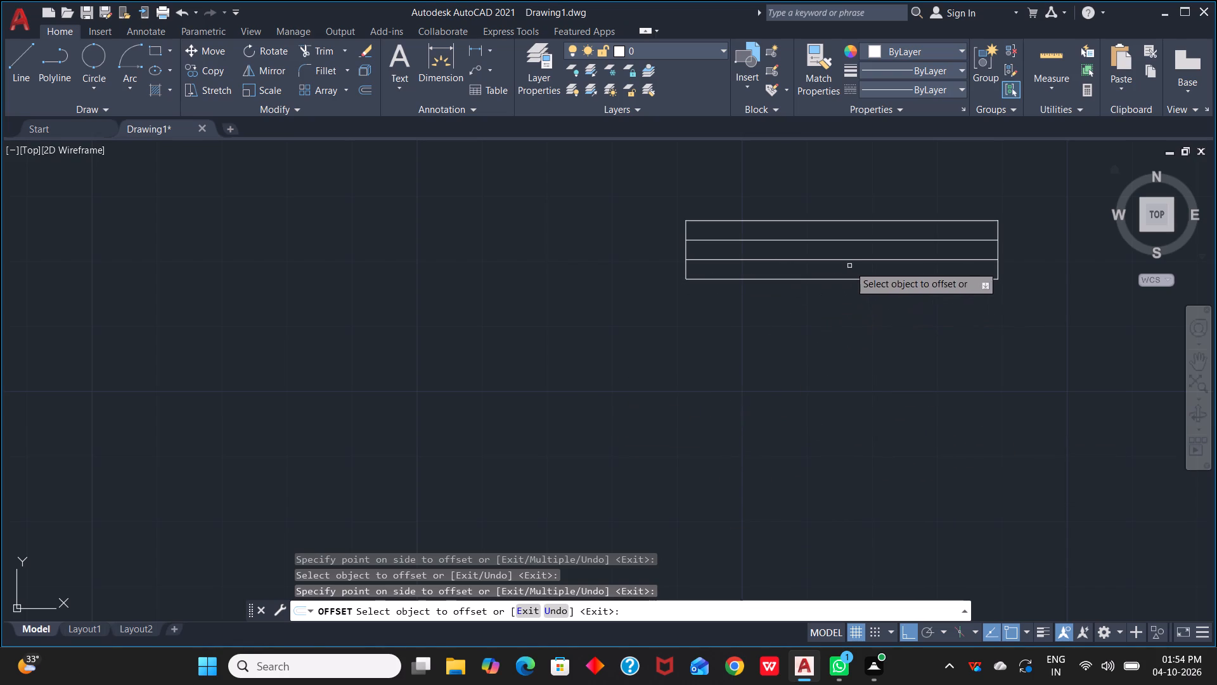
pyautogui.scroll(1, 856, 290)
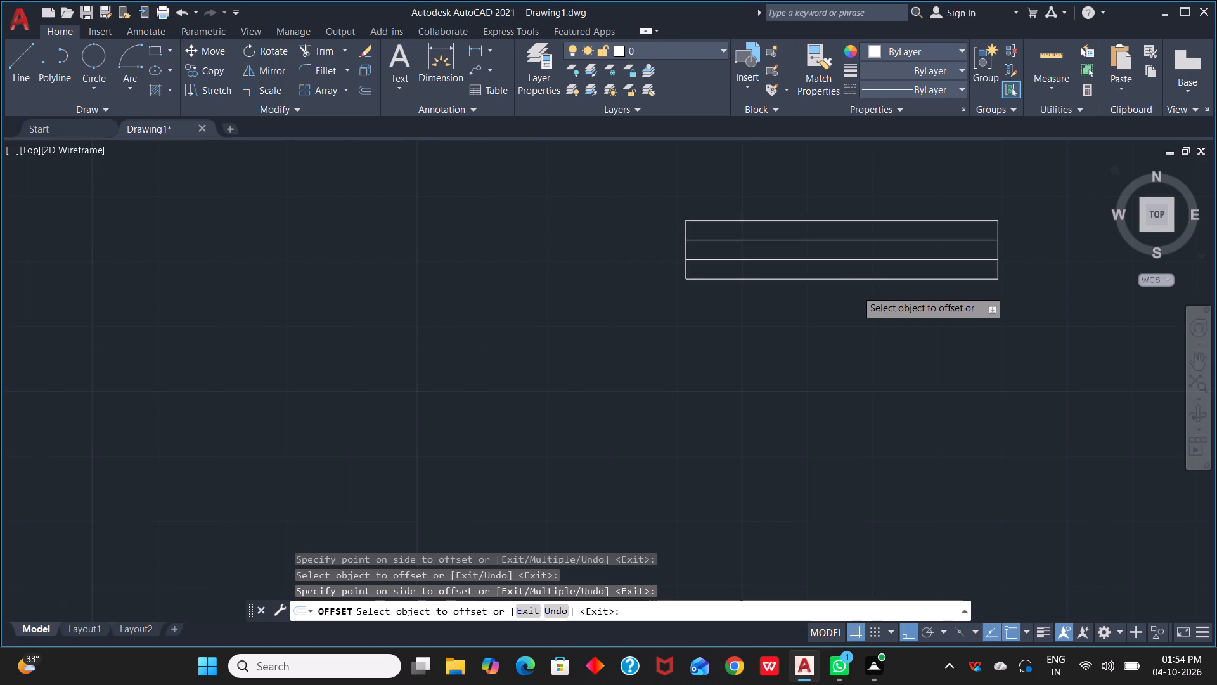
pyautogui.scroll(-1, 856, 290)
pyautogui.scroll(1, 856, 290)
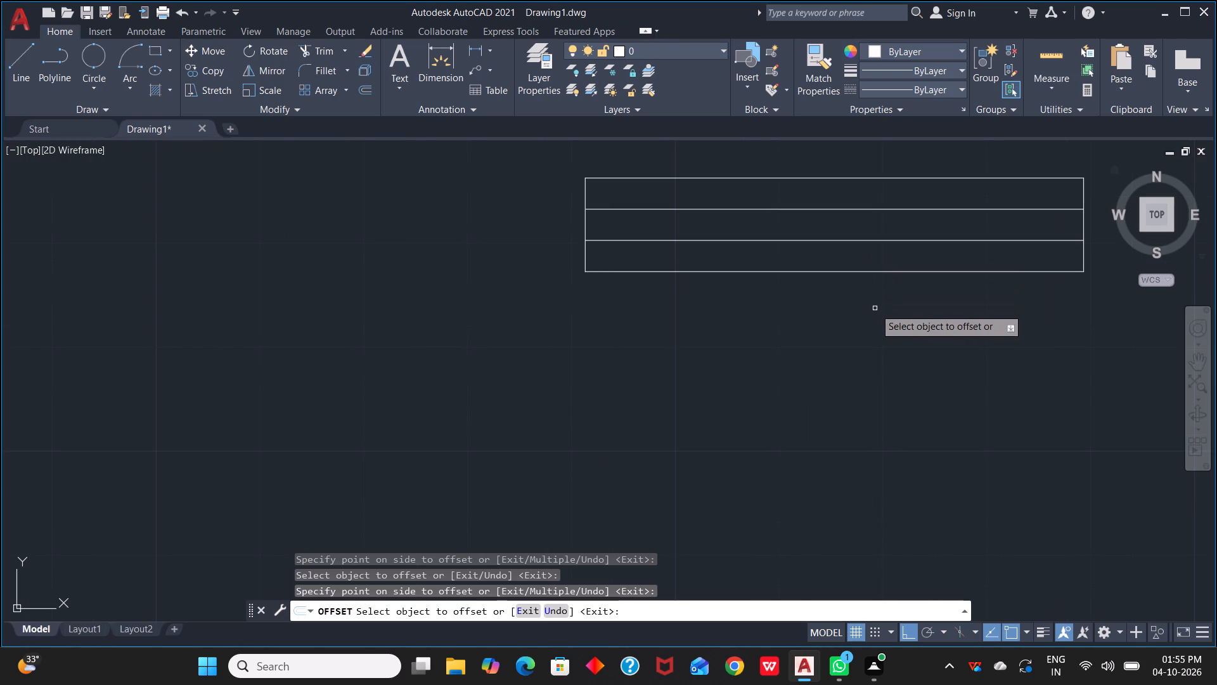
pyautogui.write('L')
pyautogui.press('space')
pyautogui.press('space')
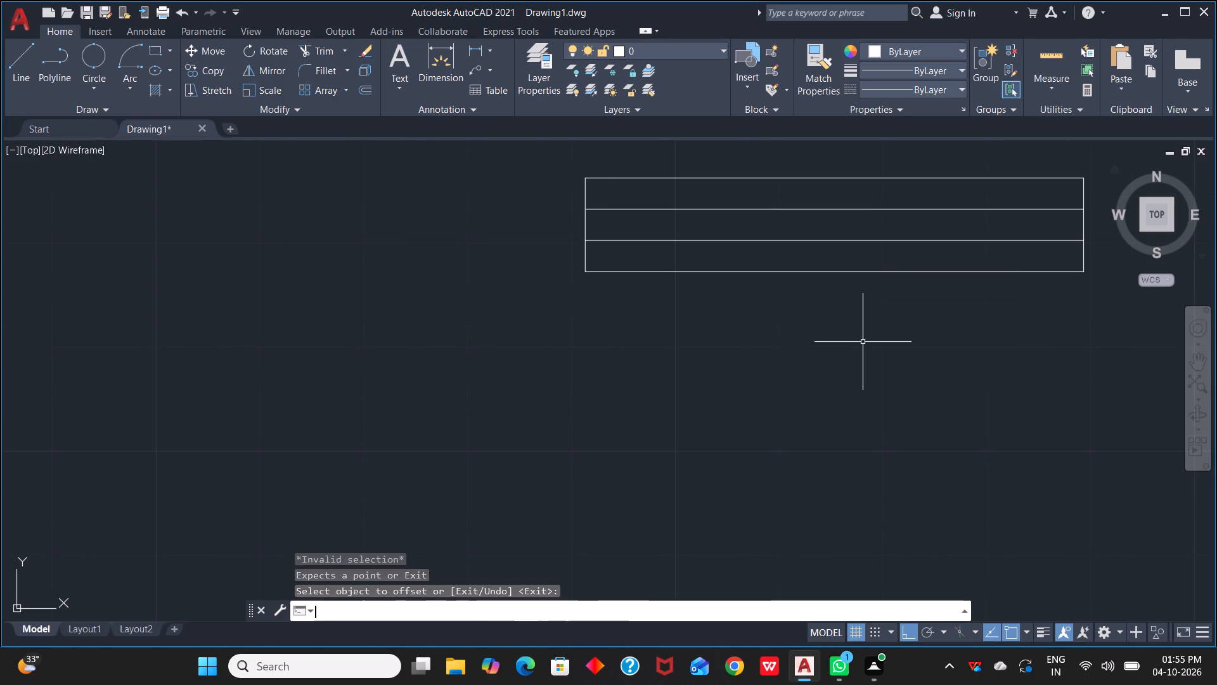
# Offset the rectangle's horizontal lines by 1.5" so that each of the three 3" bands is split in half.
pyautogui.press('space')
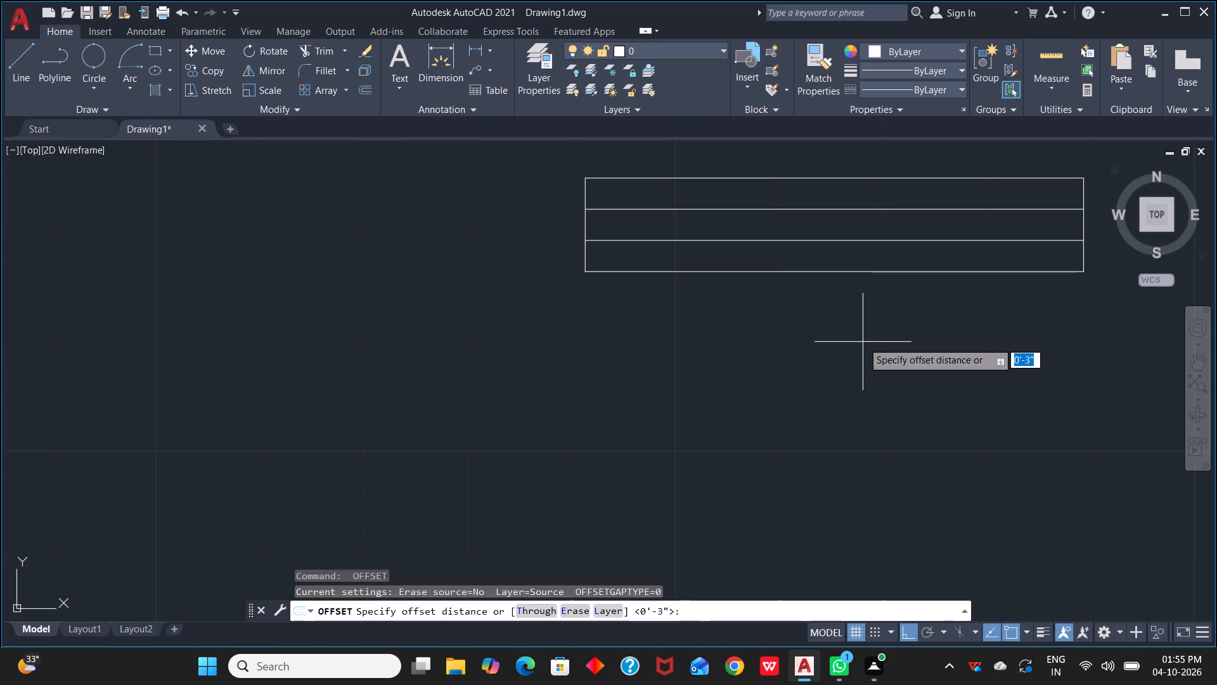
pyautogui.write('1.5"')
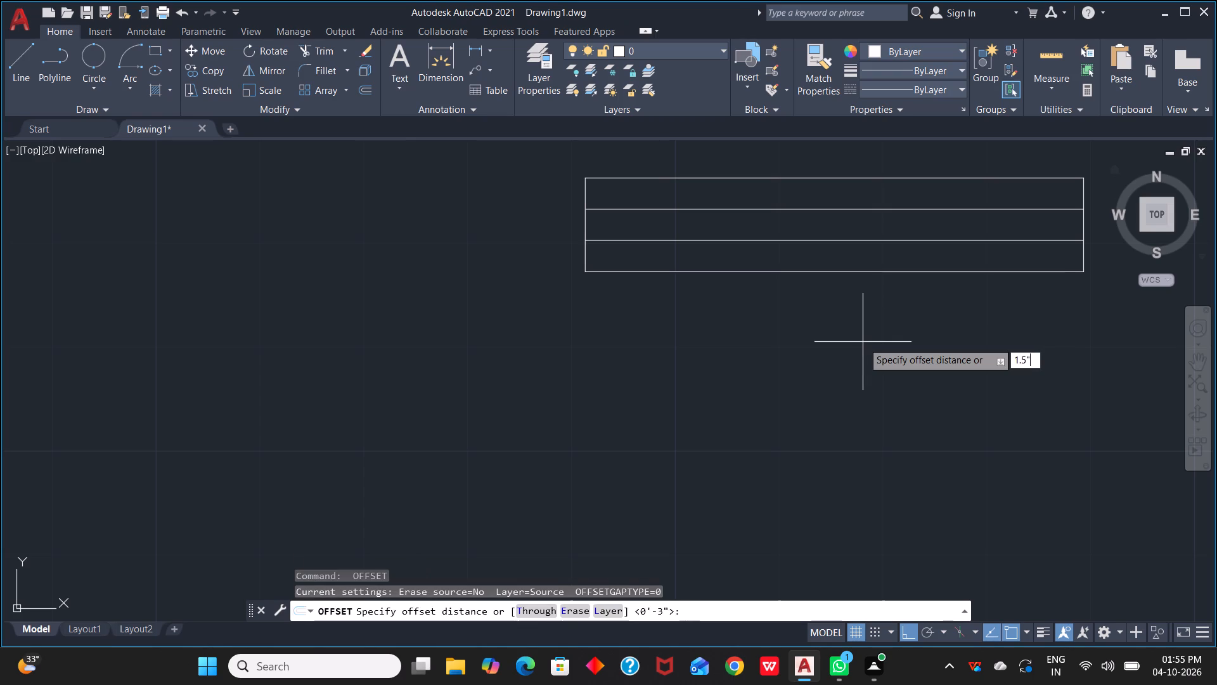
pyautogui.press('space')
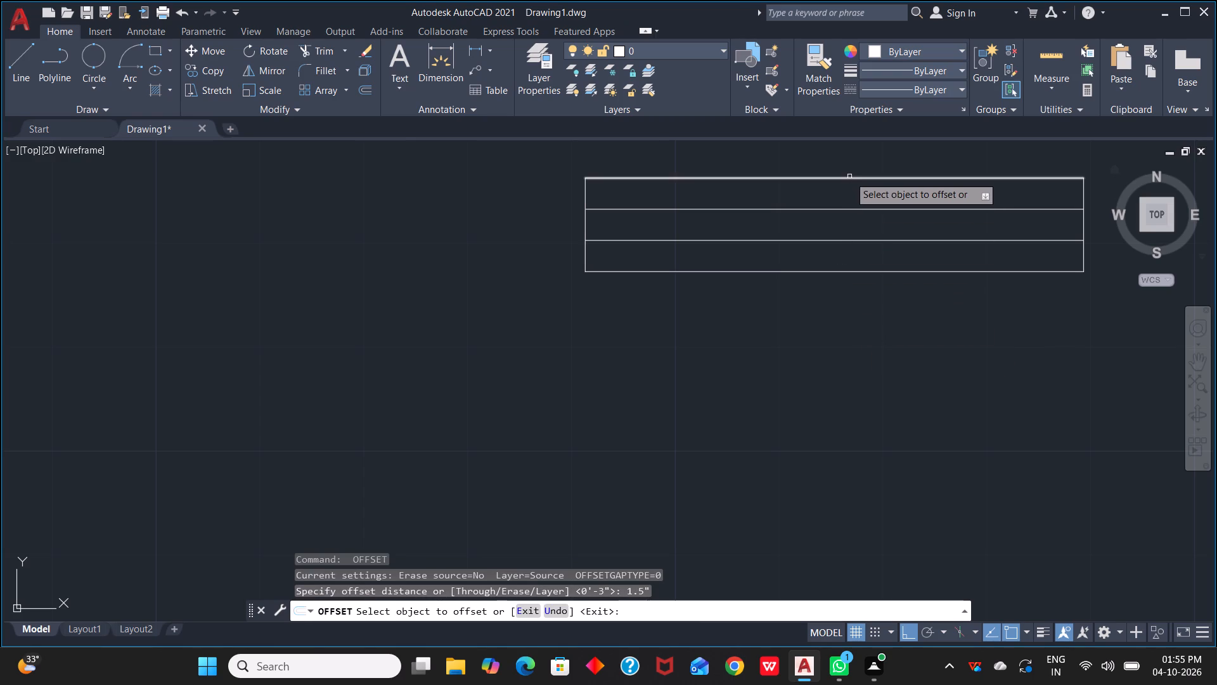
pyautogui.click(849, 176)
pyautogui.click(847, 191)
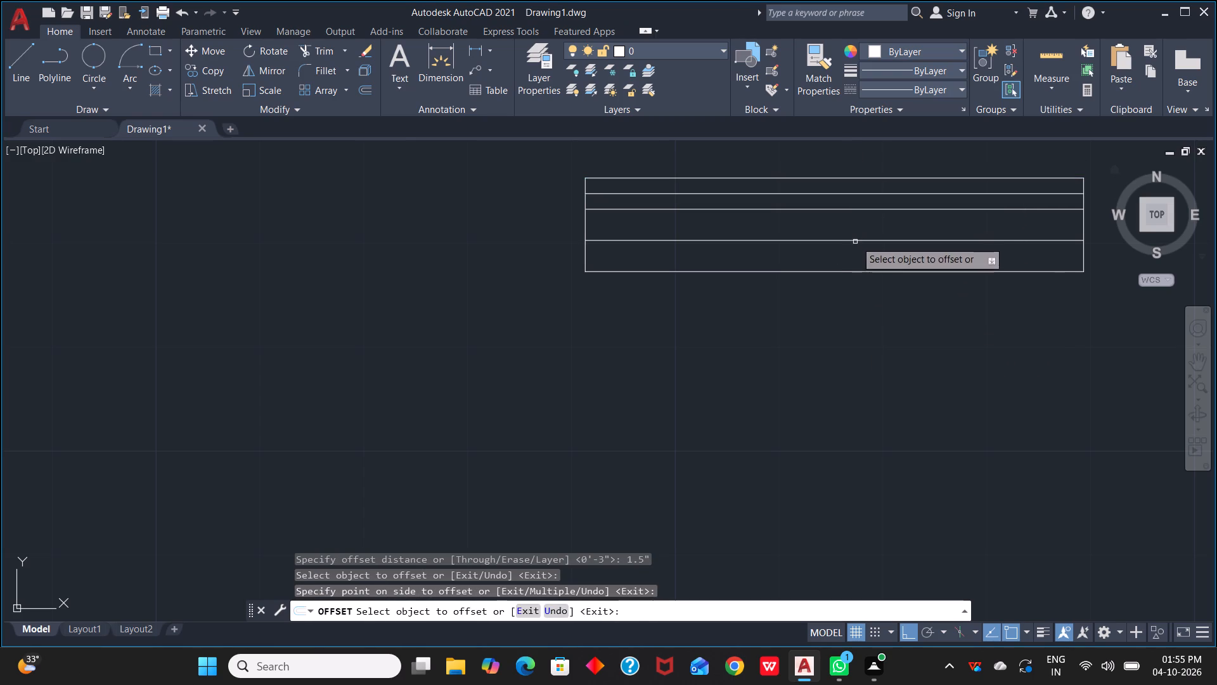
pyautogui.click(856, 240)
pyautogui.click(856, 246)
pyautogui.click(854, 242)
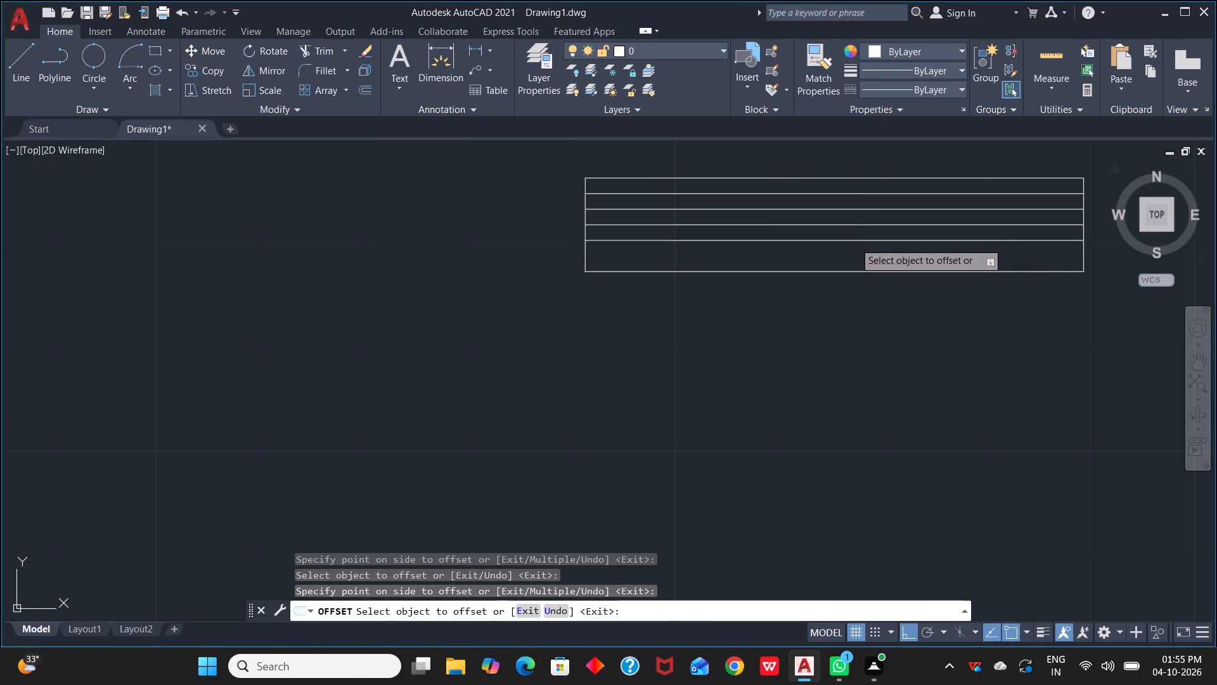
pyautogui.click(854, 248)
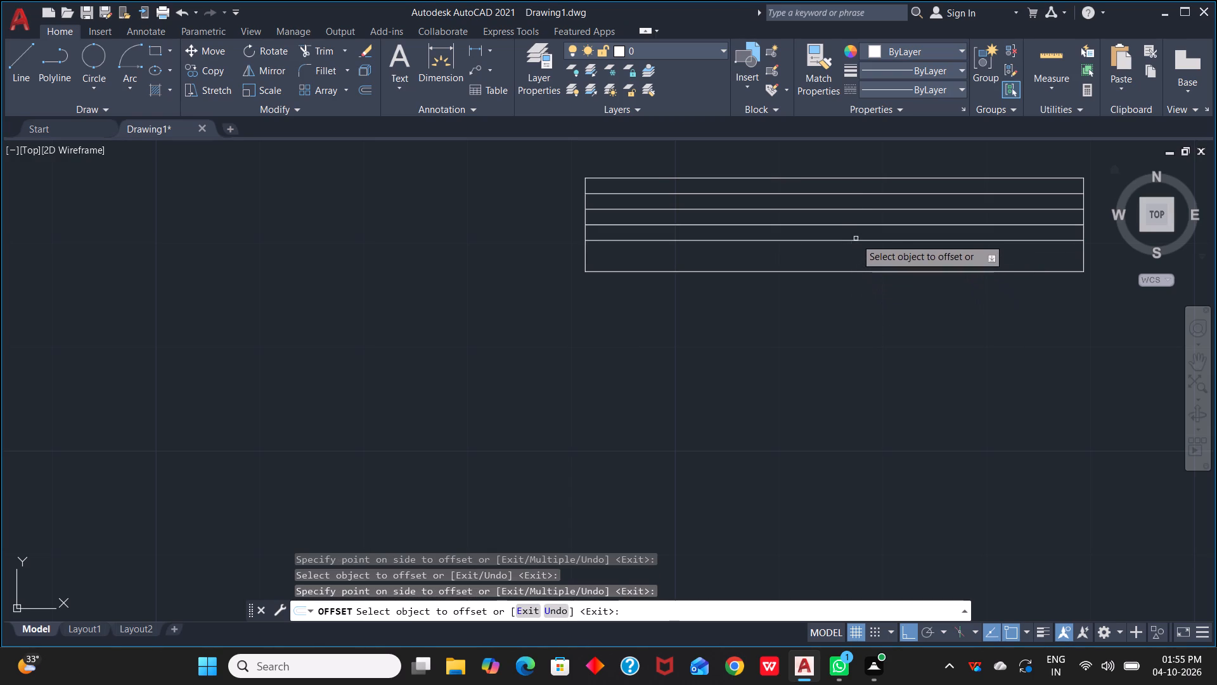
pyautogui.click(856, 238)
pyautogui.click(858, 250)
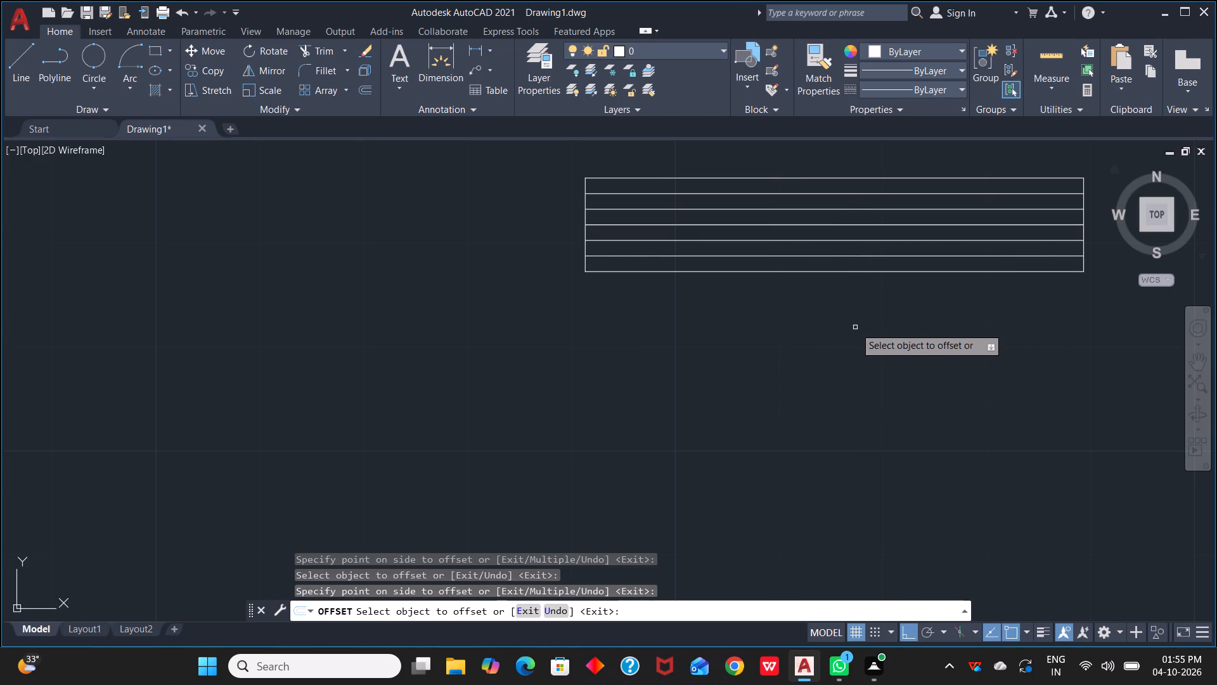
pyautogui.press('Escape')
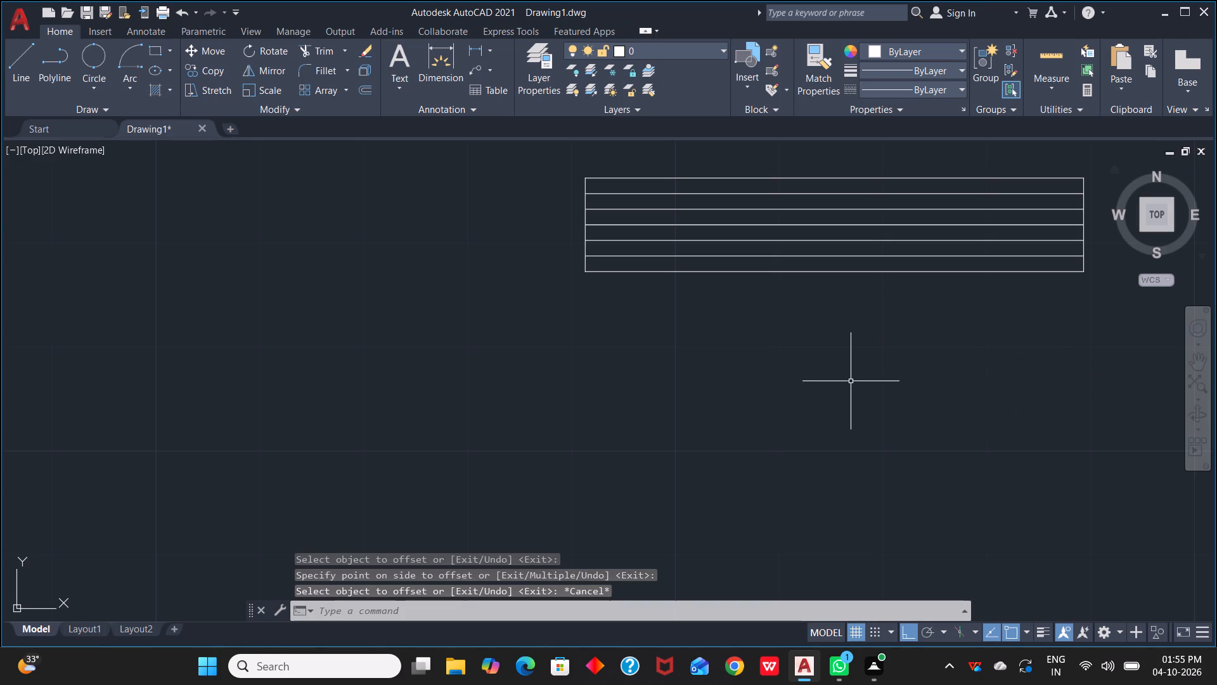
# Hatch the lower half of each 3" band with a solid fill in red 205,32,39.
pyautogui.write('H')
pyautogui.press('space')
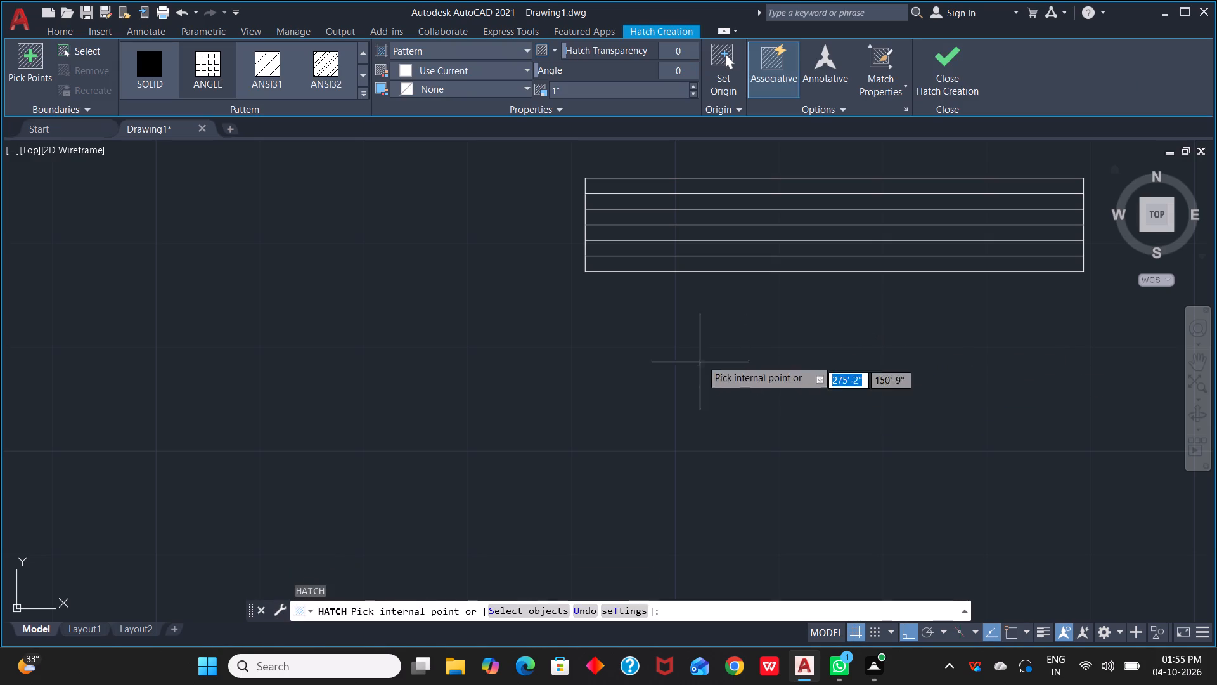
pyautogui.click(527, 48)
pyautogui.click(506, 68)
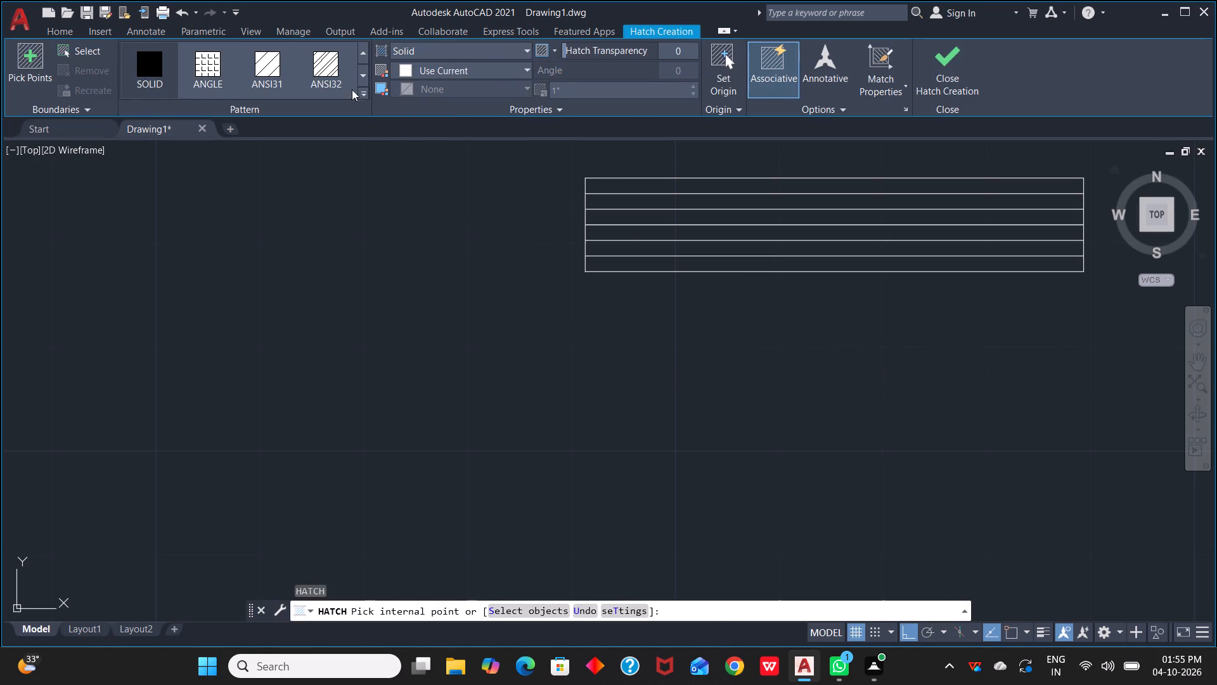
pyautogui.click(529, 66)
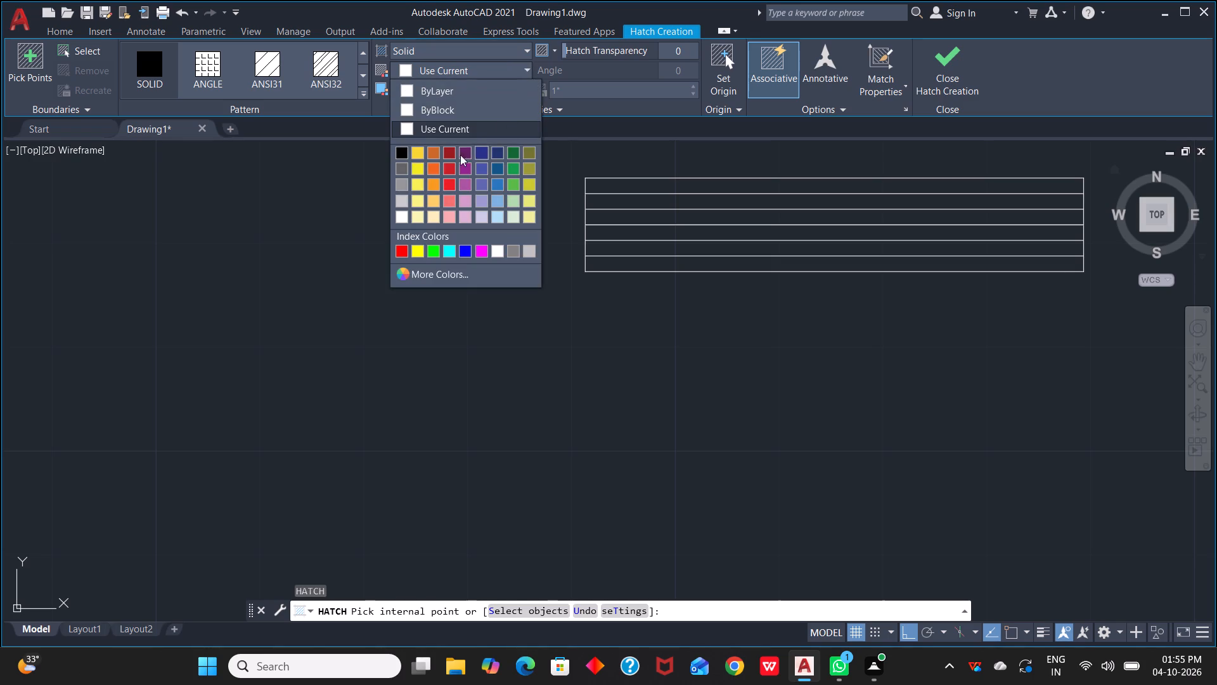
pyautogui.click(446, 166)
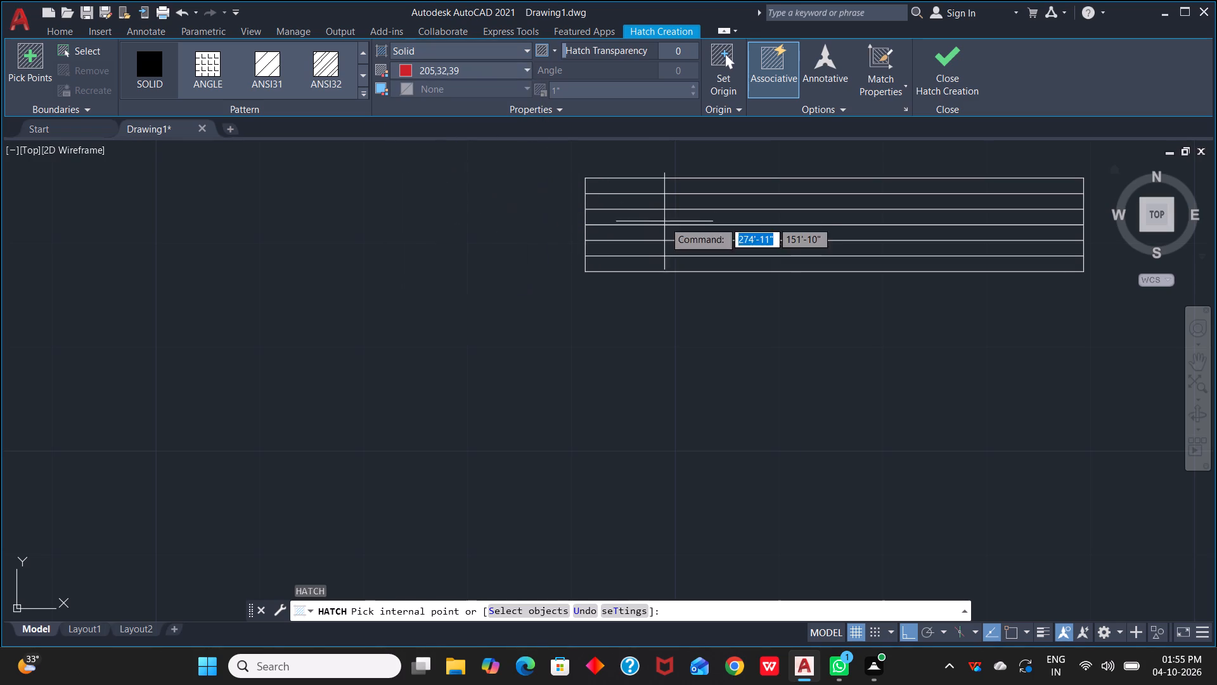
pyautogui.click(681, 200)
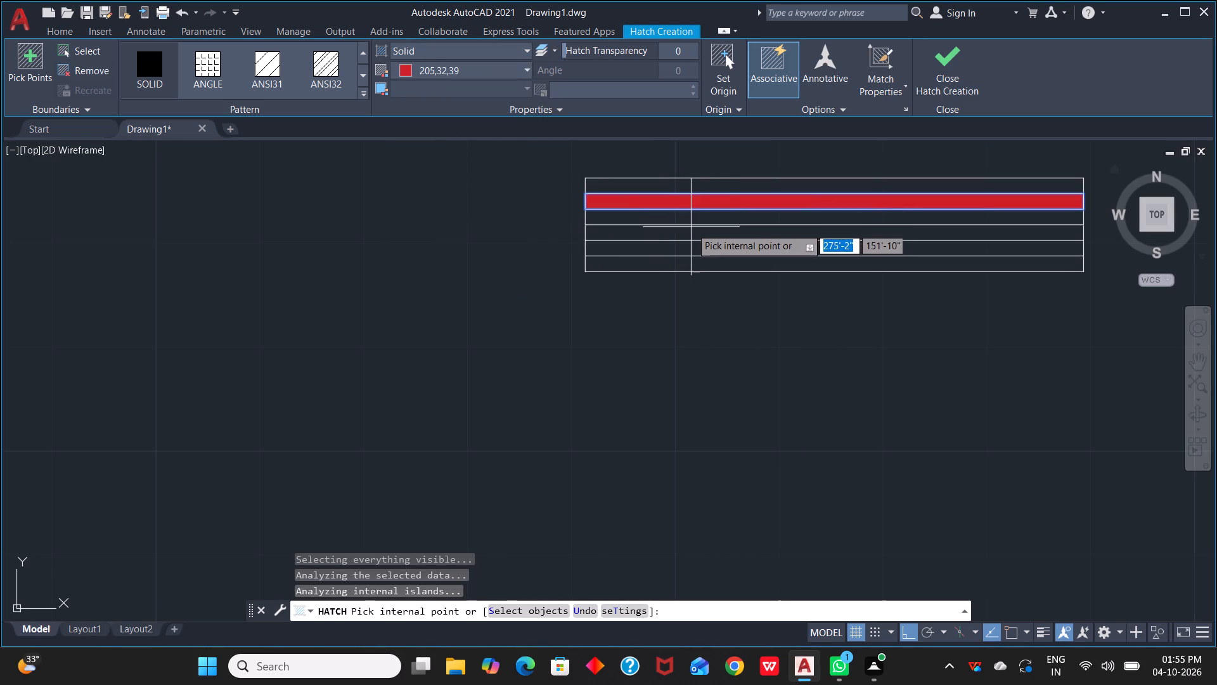
pyautogui.click(690, 235)
pyautogui.click(690, 270)
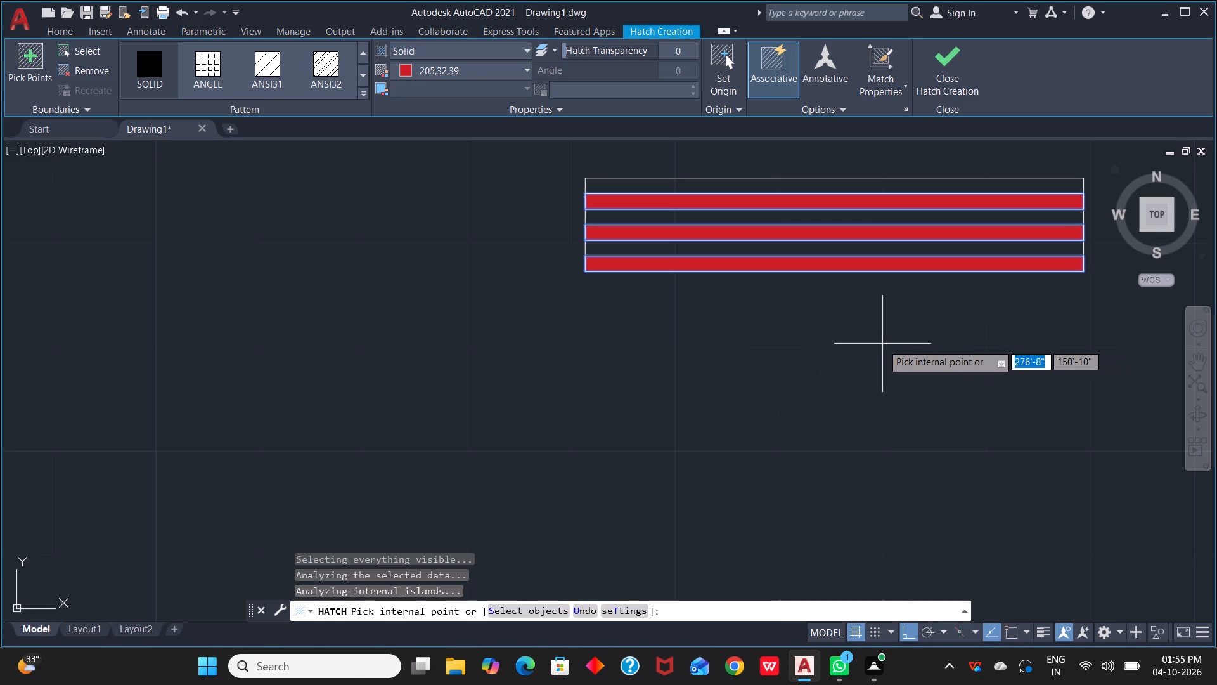
pyautogui.press('Escape')
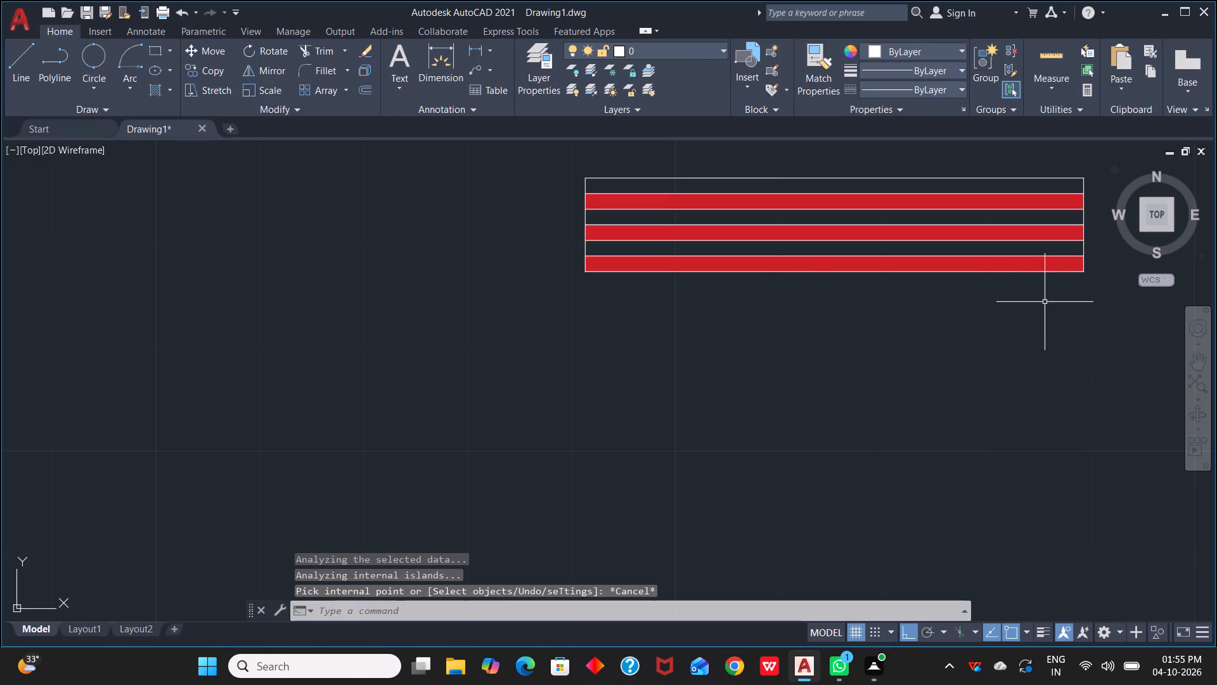
# Group the rectangle, its inner lines and the red hatches into one object.
pyautogui.scroll(-1, 764, 299)
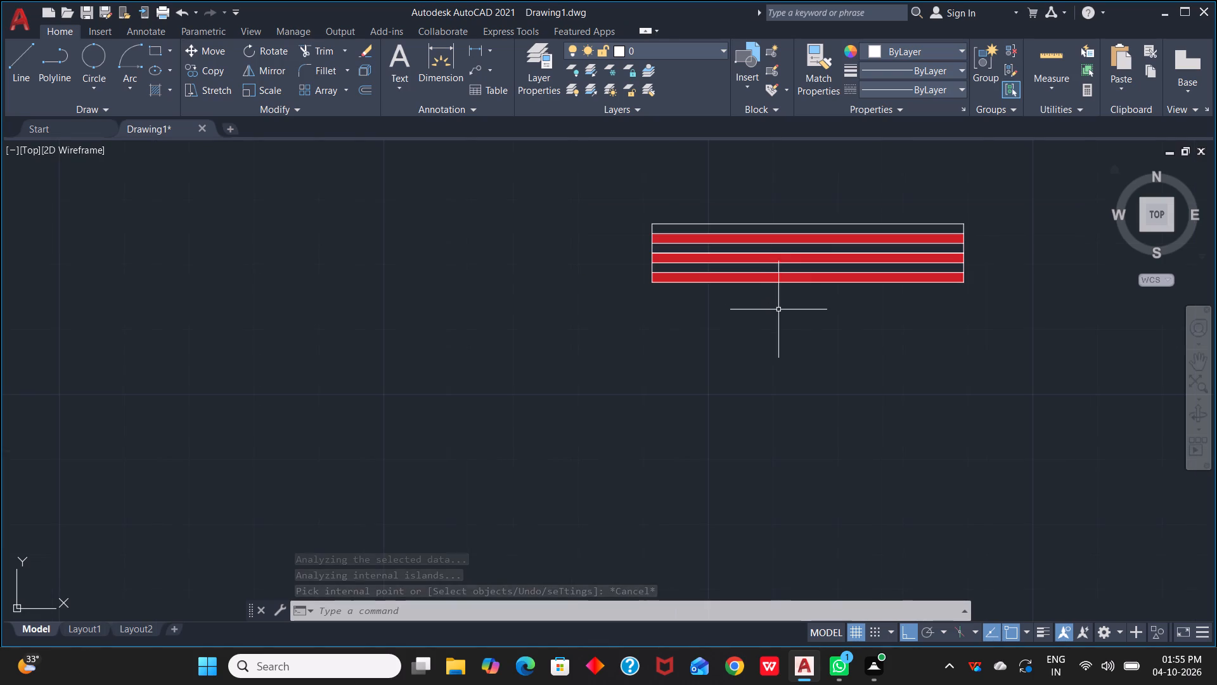
pyautogui.moveTo(819, 318); pyautogui.dragTo(779, 355, button='middle')
pyautogui.scroll(1, 795, 339)
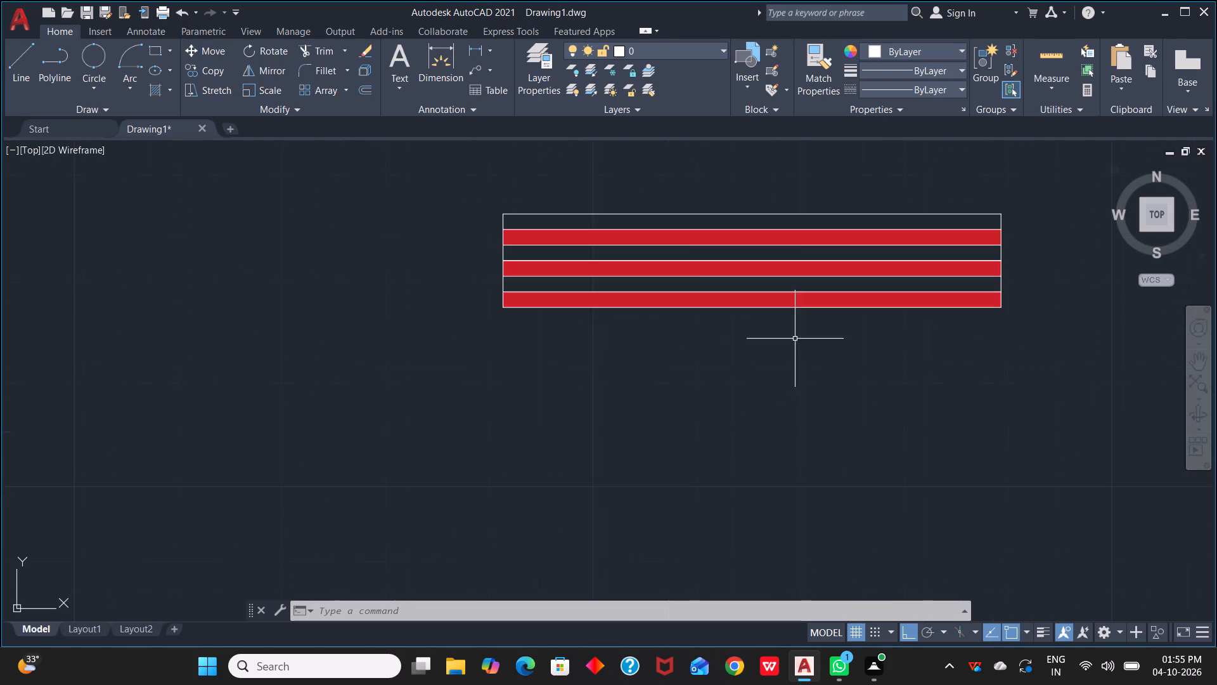
pyautogui.moveTo(450, 182); pyautogui.dragTo(462, 196)
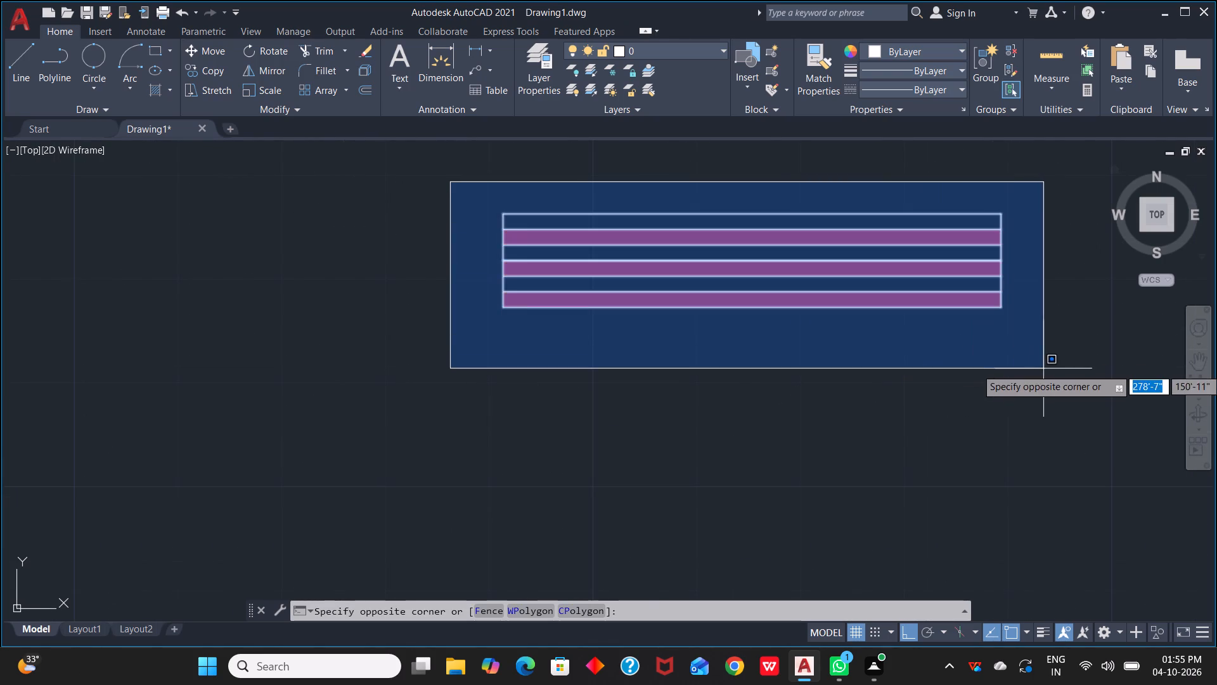
pyautogui.click(1043, 369)
pyautogui.write('G')
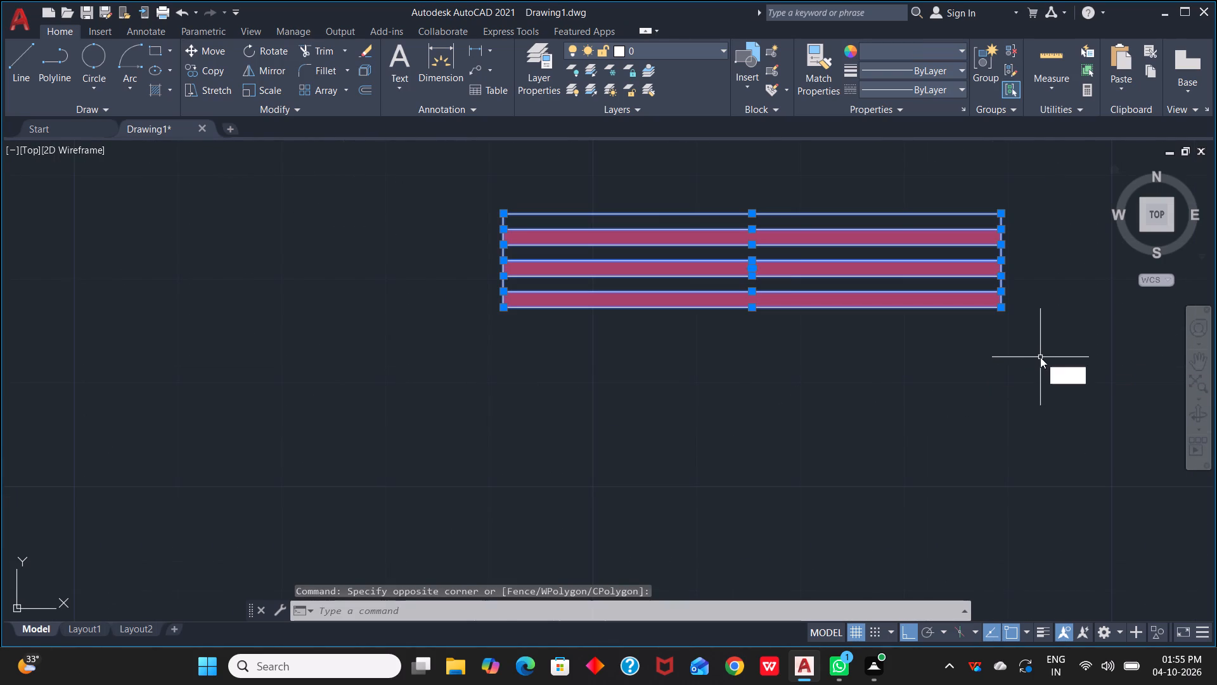
pyautogui.press('space')
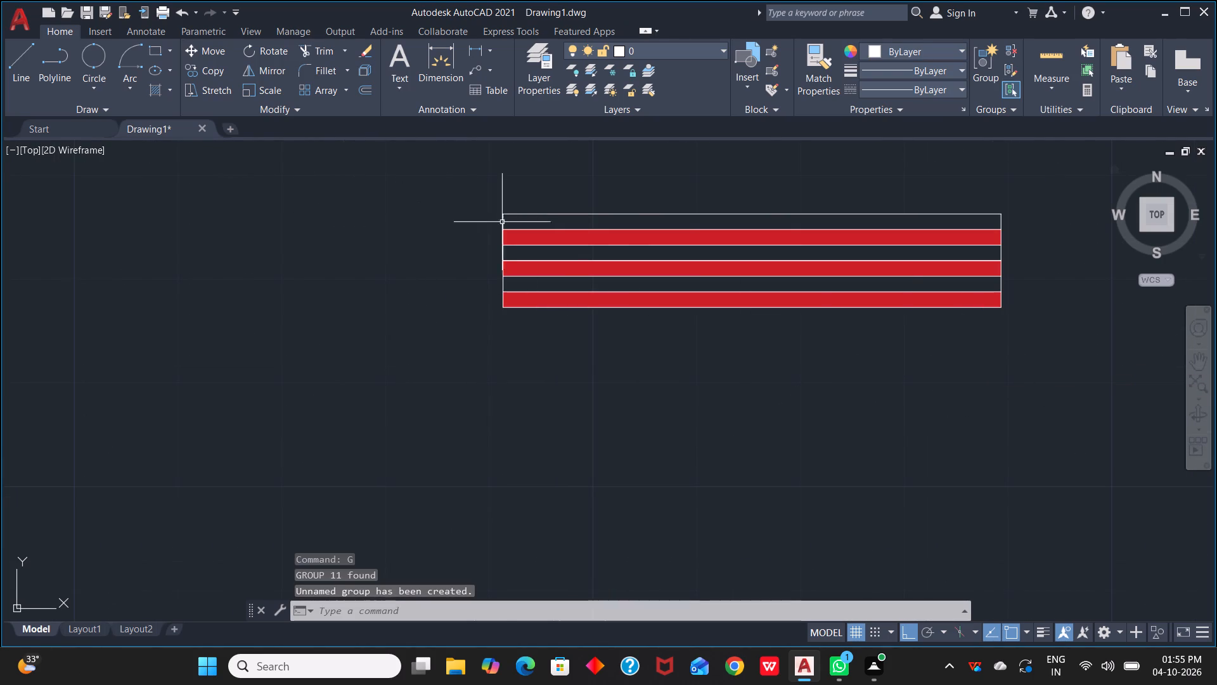
pyautogui.press('Escape')
pyautogui.press('Escape')
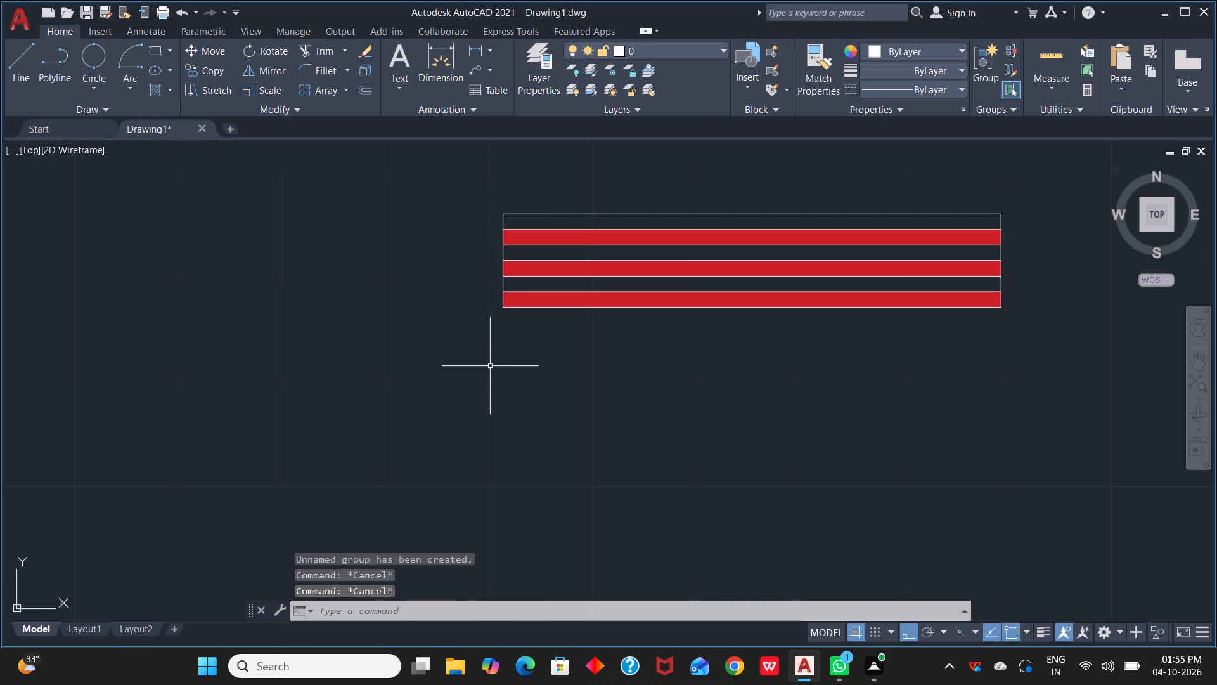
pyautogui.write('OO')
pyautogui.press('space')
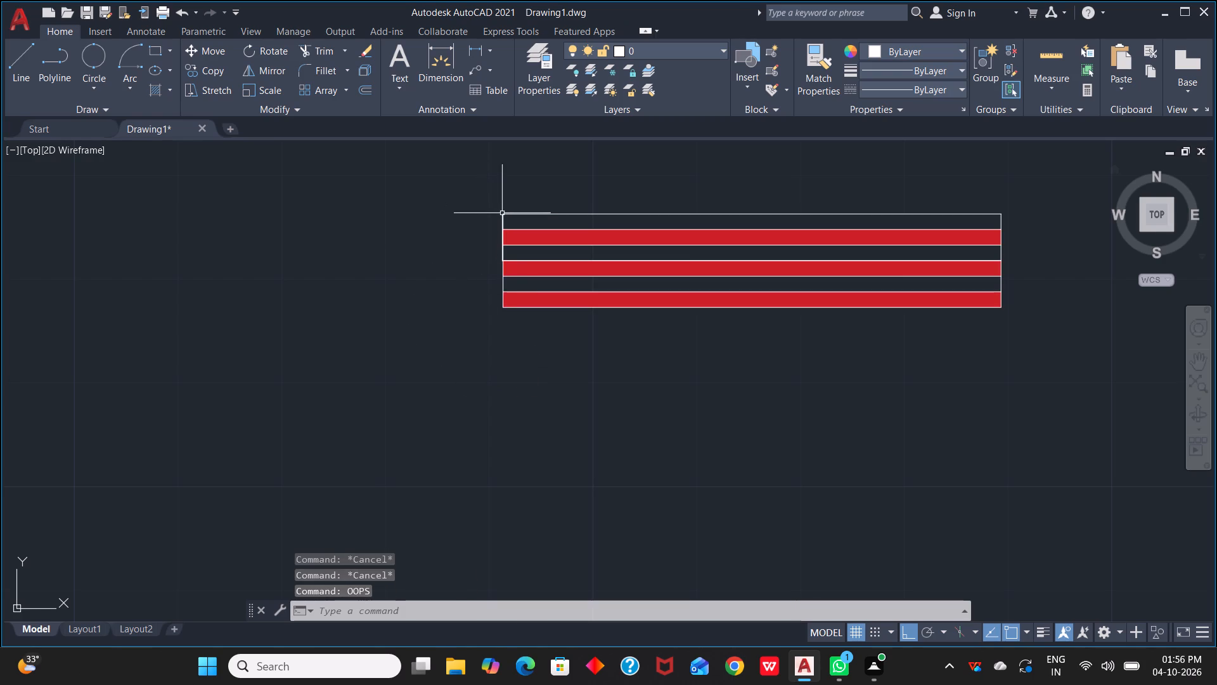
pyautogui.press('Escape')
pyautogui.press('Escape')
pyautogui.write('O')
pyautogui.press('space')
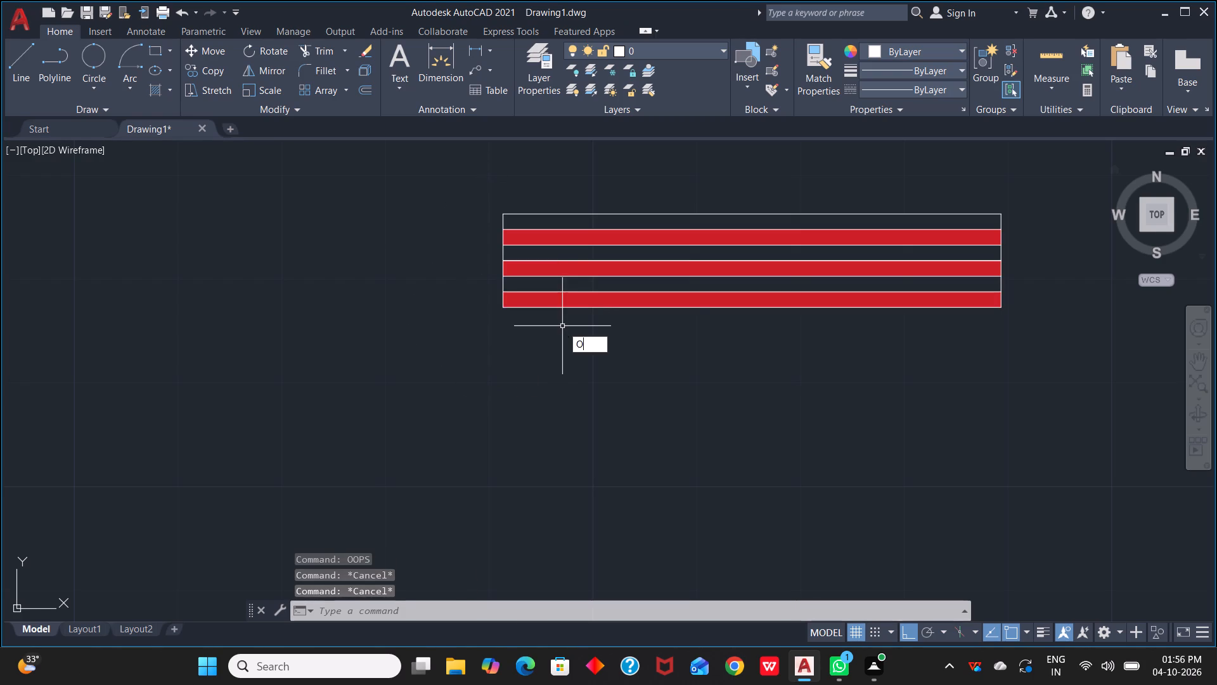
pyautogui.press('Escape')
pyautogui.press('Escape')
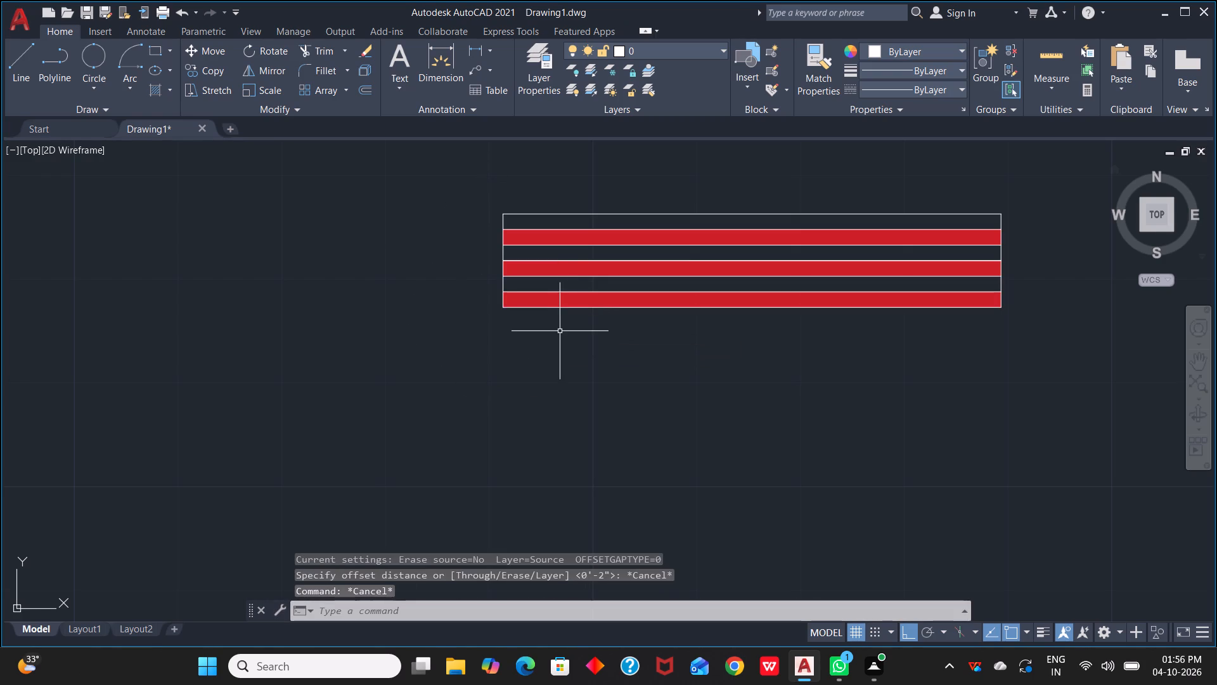
# Copy the grouped symbol from its top-left corner onto the outer top wall of the 11'-6" bedroom, with Ortho off.
pyautogui.press('c')
pyautogui.write('O')
pyautogui.press('space')
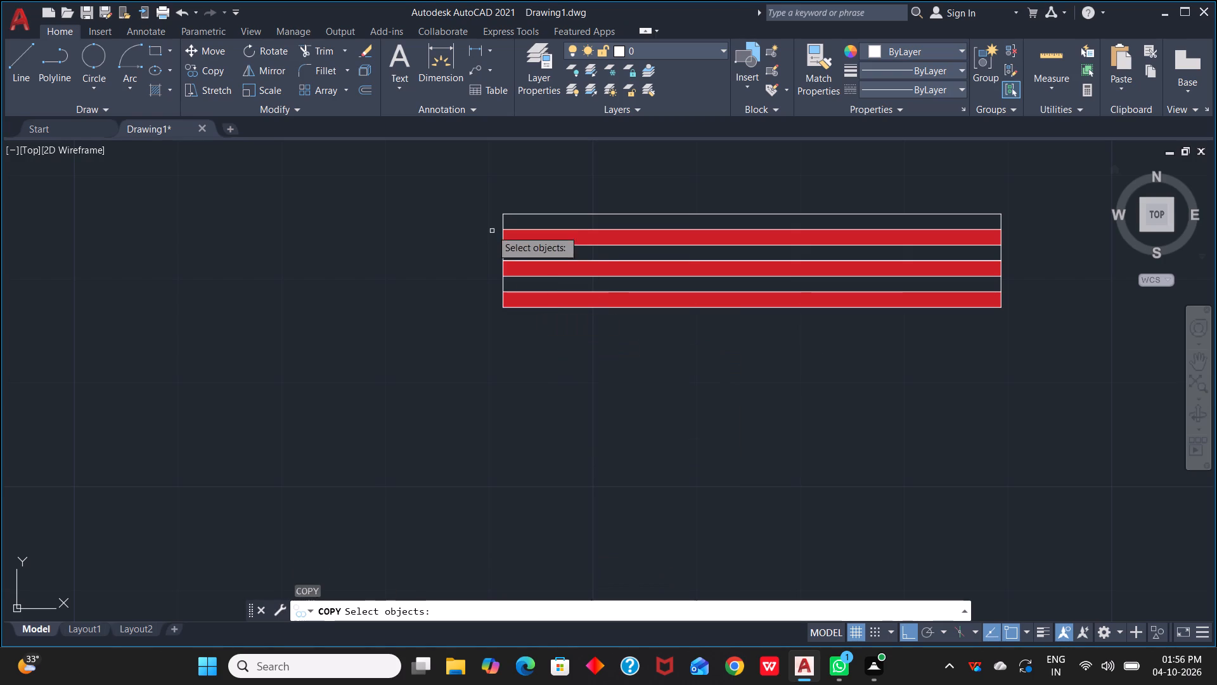
pyautogui.click(503, 232)
pyautogui.press('space')
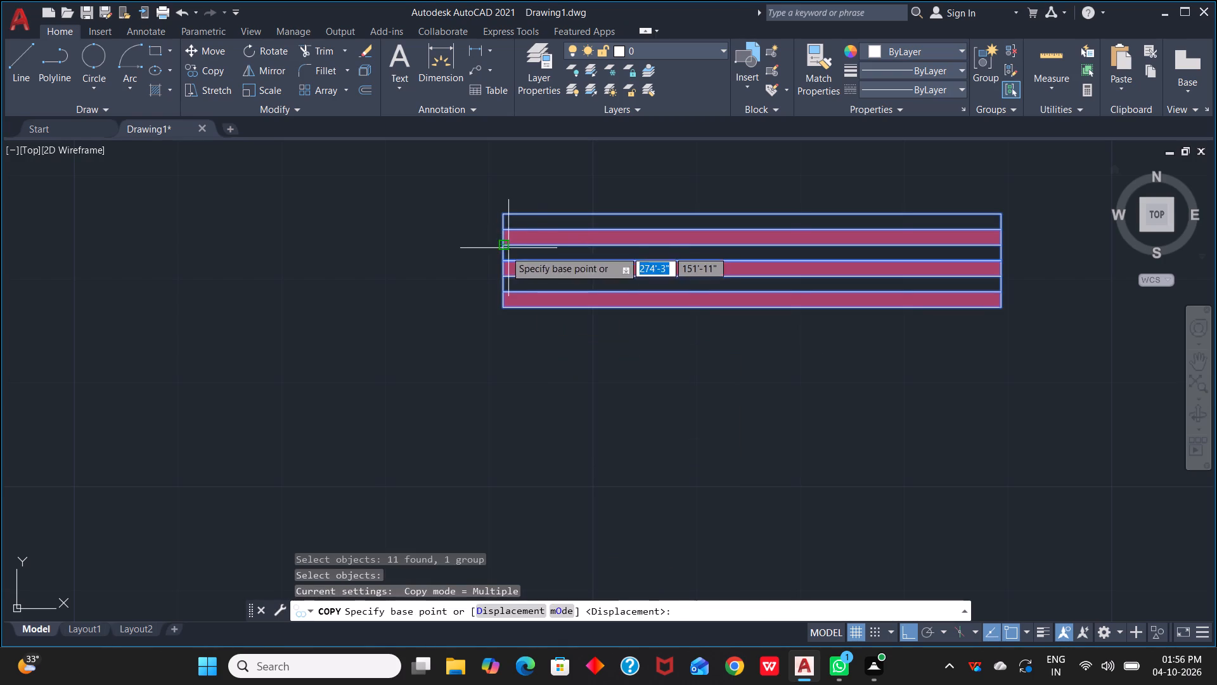
pyautogui.click(506, 214)
pyautogui.scroll(-1, 257, 303)
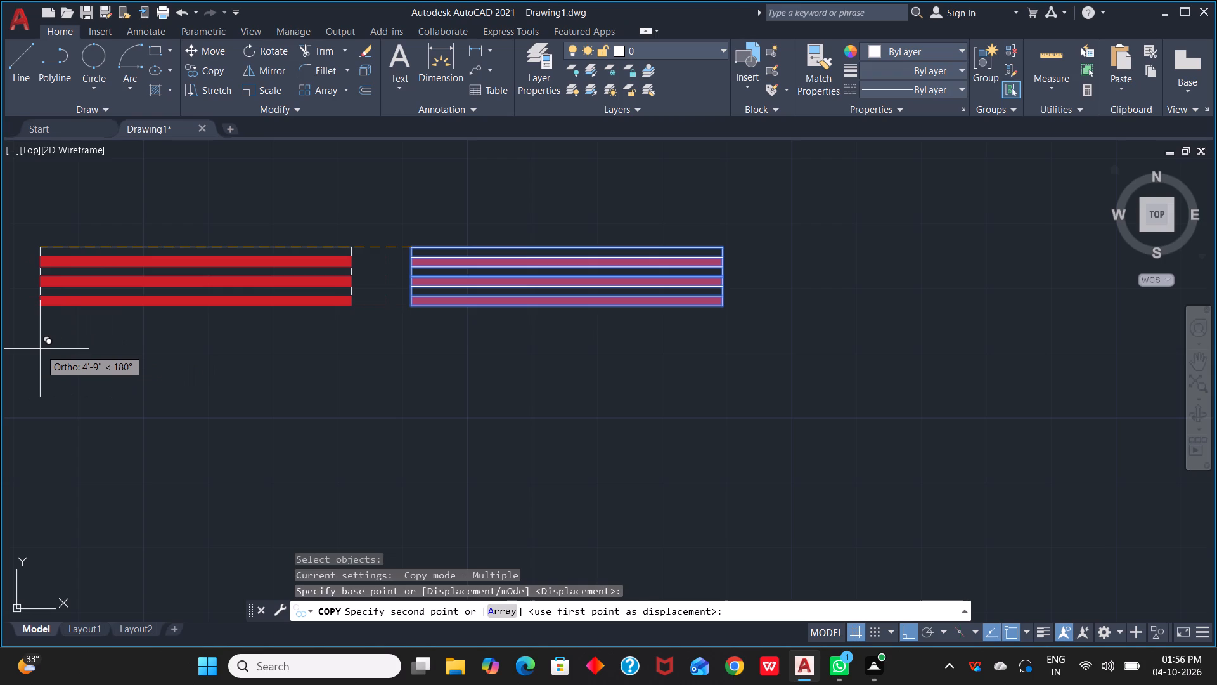
pyautogui.press('F8')
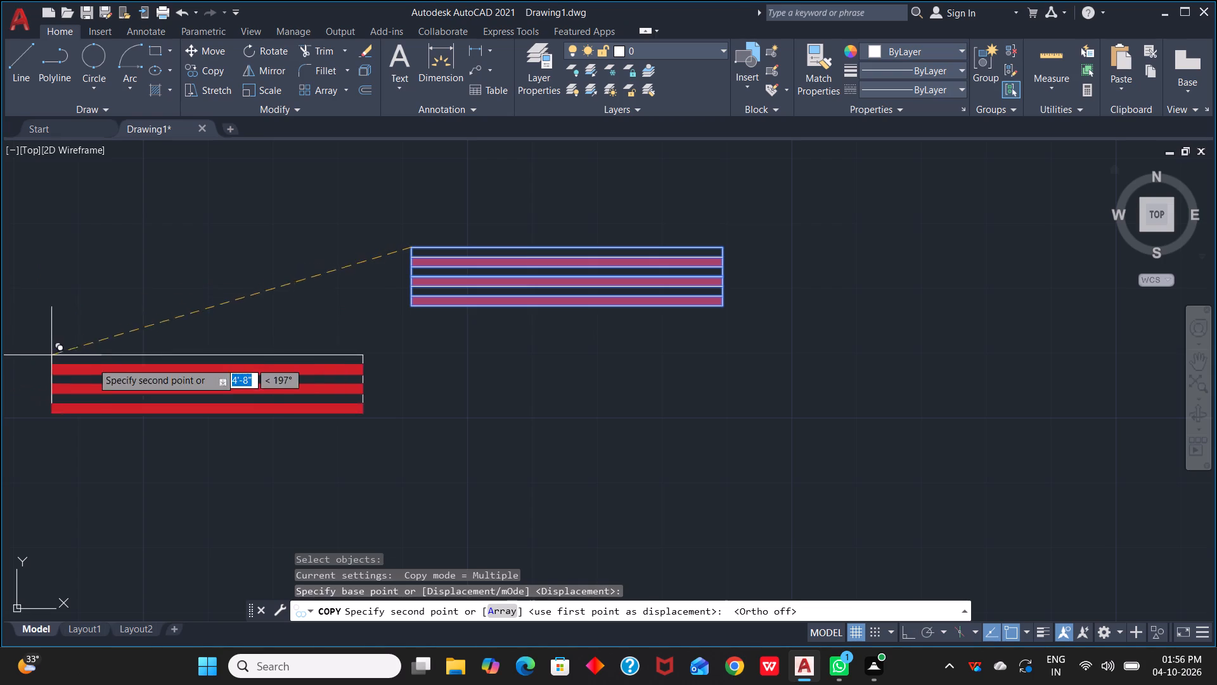
pyautogui.moveTo(126, 348); pyautogui.dragTo(787, 318, button='middle')
pyautogui.scroll(-1, 604, 316)
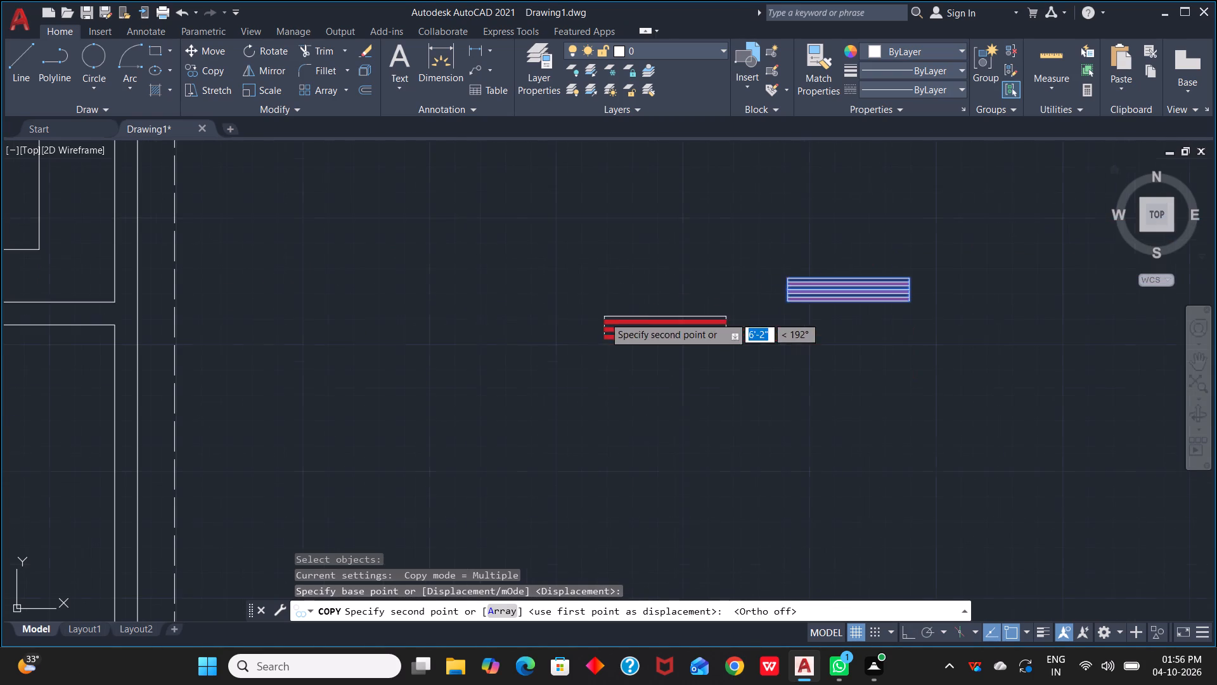
pyautogui.scroll(-1, 604, 316)
pyautogui.moveTo(463, 316); pyautogui.dragTo(823, 372, button='middle')
pyautogui.scroll(-1, 449, 291)
pyautogui.scroll(-1, 370, 290)
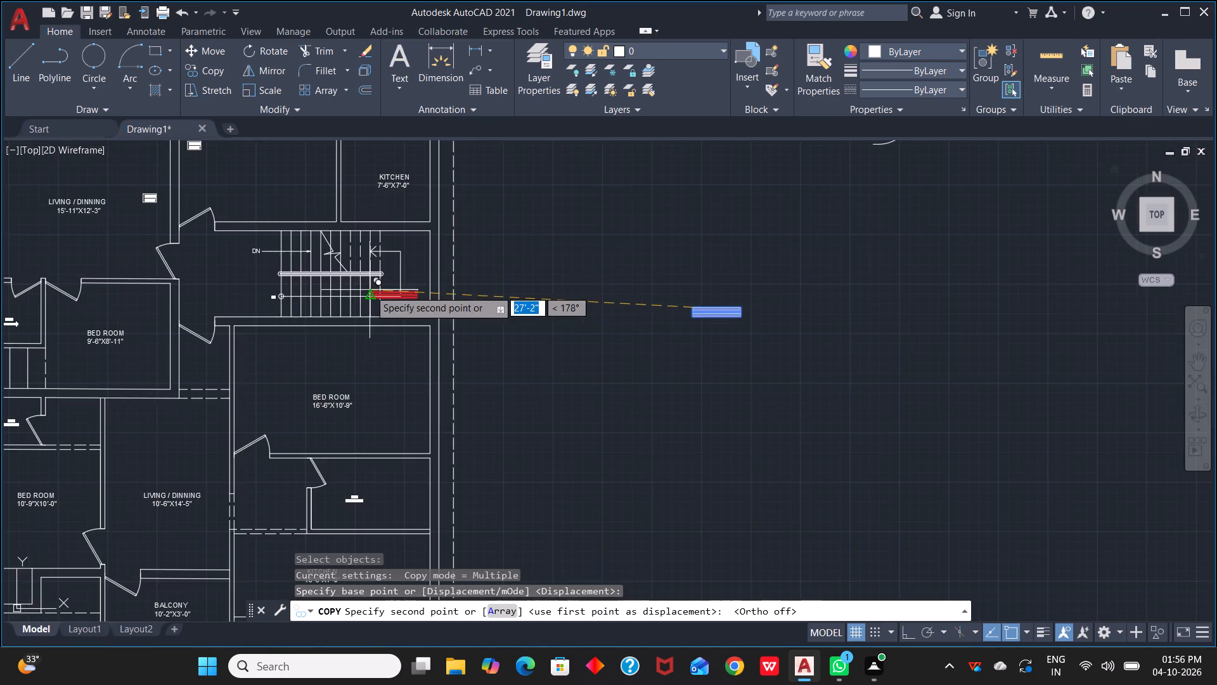
pyautogui.moveTo(371, 290); pyautogui.dragTo(598, 343, button='middle')
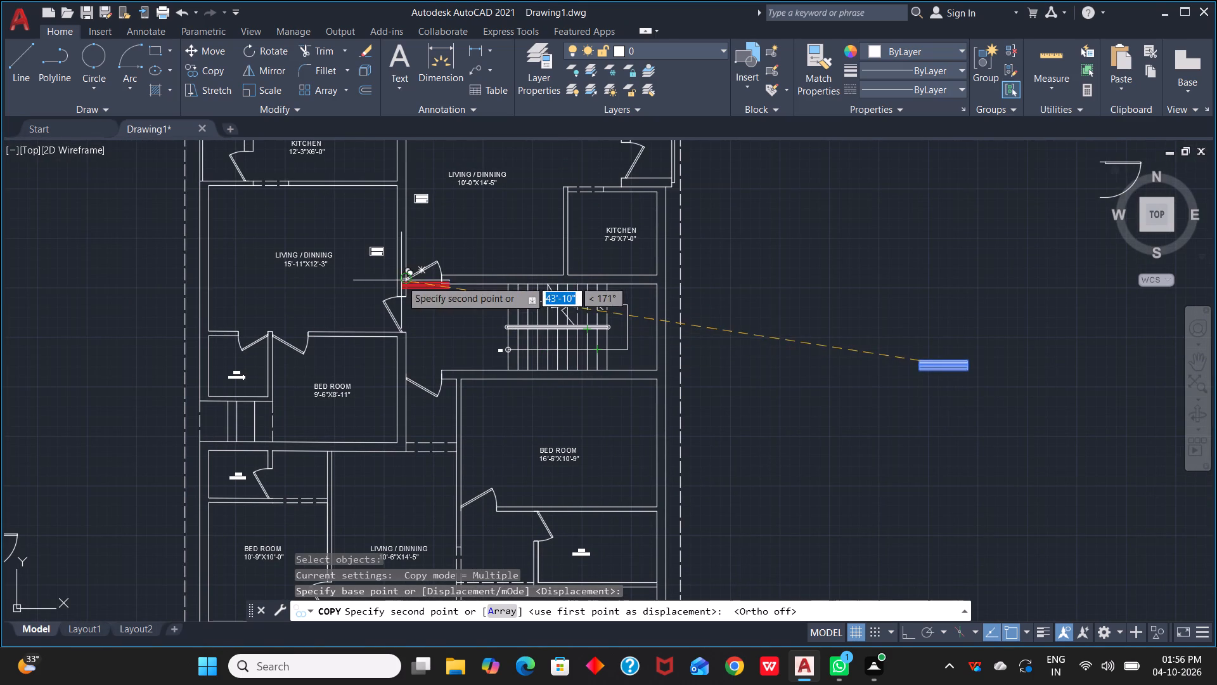
pyautogui.moveTo(399, 280); pyautogui.dragTo(889, 504, button='middle')
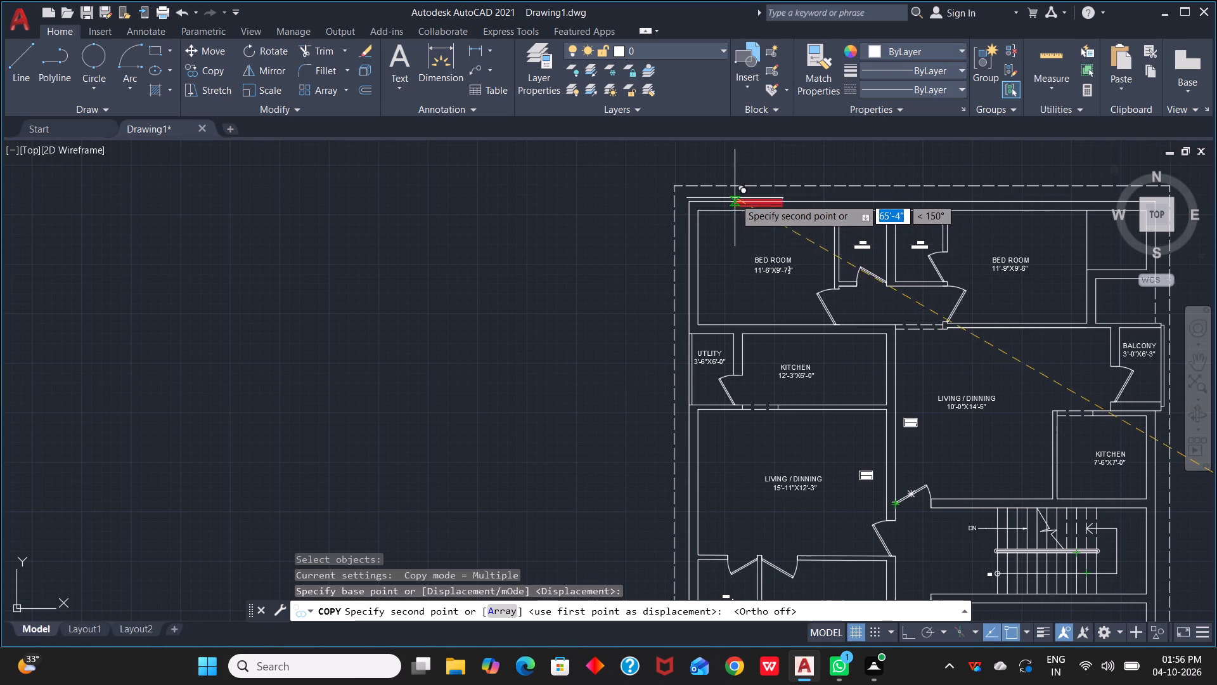
pyautogui.scroll(4, 735, 198)
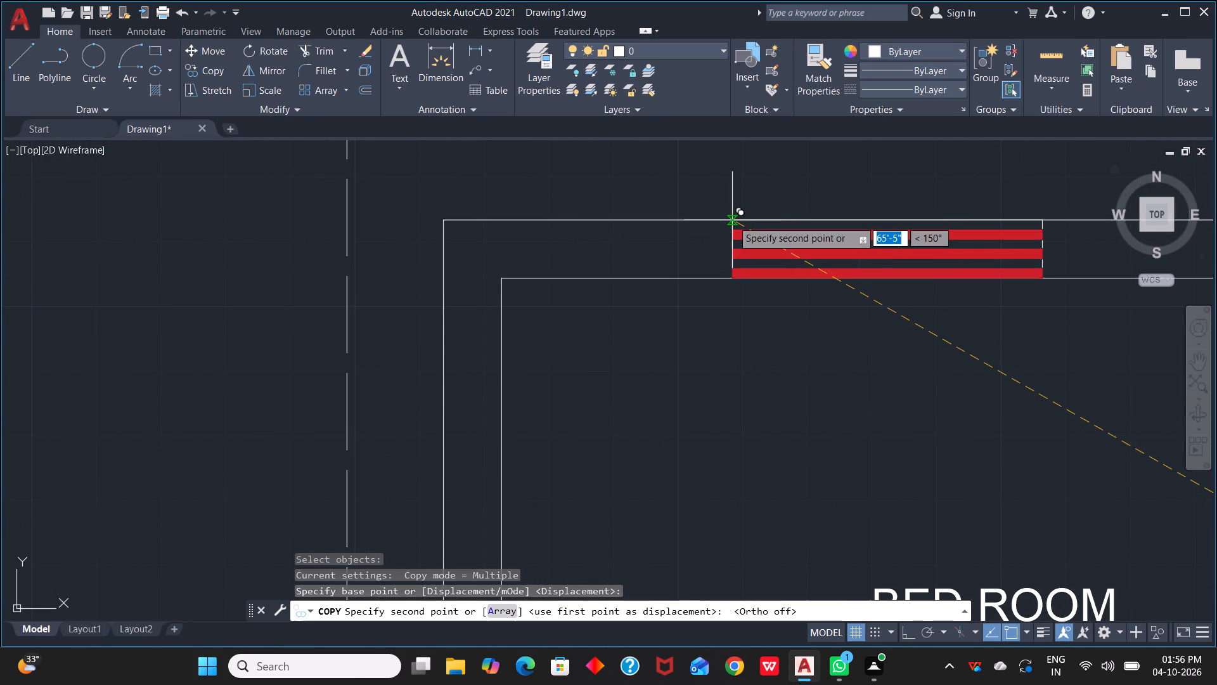
pyautogui.click(732, 220)
# Place a copy of the striped symbol in the lower wall of the 10'-9"X10'-0" bedroom, between the corner recess and the balcony.
pyautogui.scroll(-1, 686, 453)
pyautogui.moveTo(649, 448); pyautogui.dragTo(927, 164, button='middle')
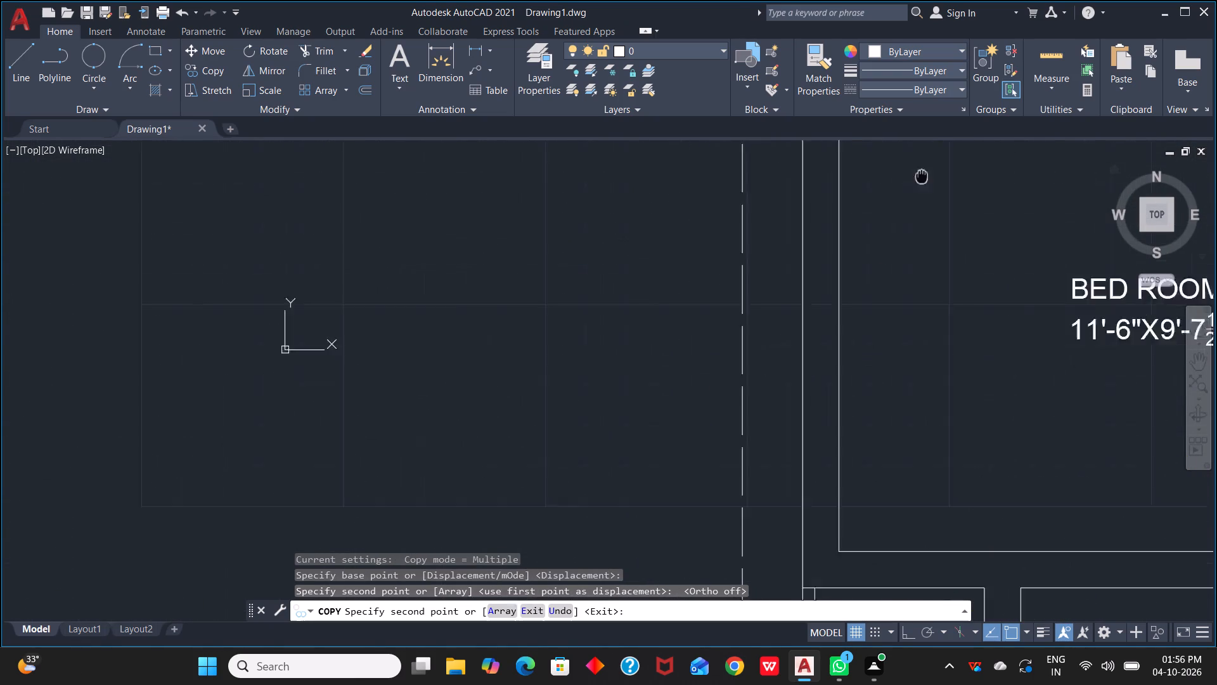
pyautogui.moveTo(927, 164); pyautogui.dragTo(932, 145, button='middle')
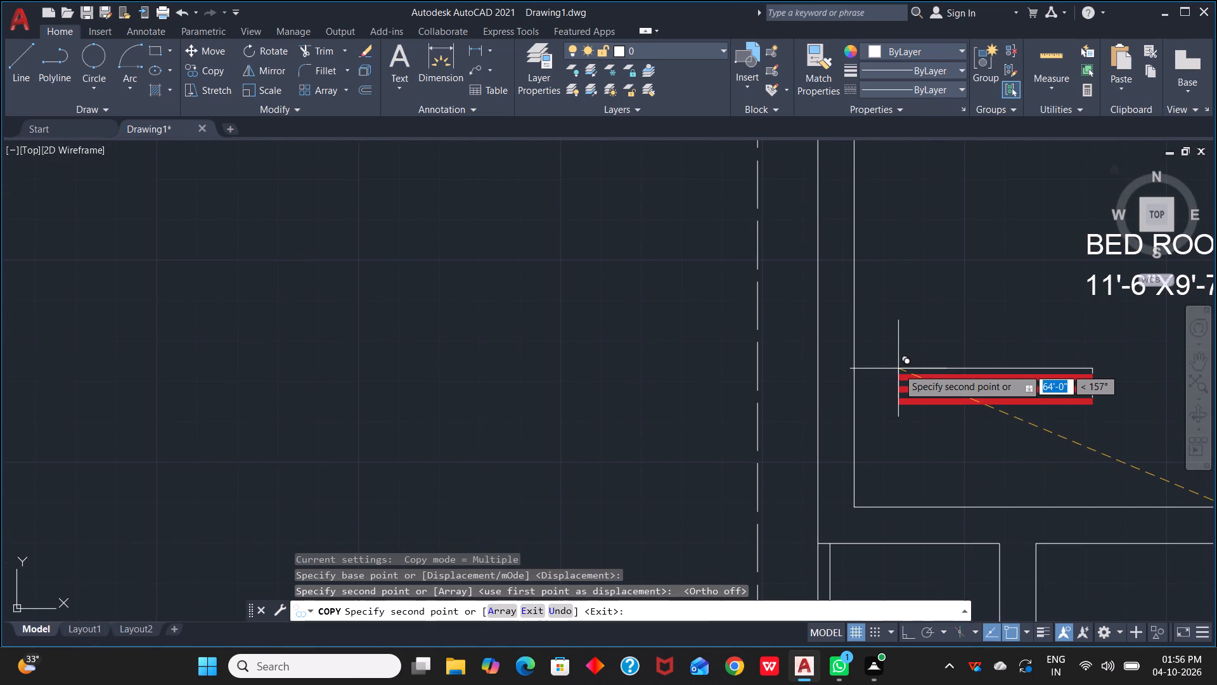
pyautogui.scroll(-2, 898, 369)
pyautogui.moveTo(918, 444); pyautogui.dragTo(786, 216, button='middle')
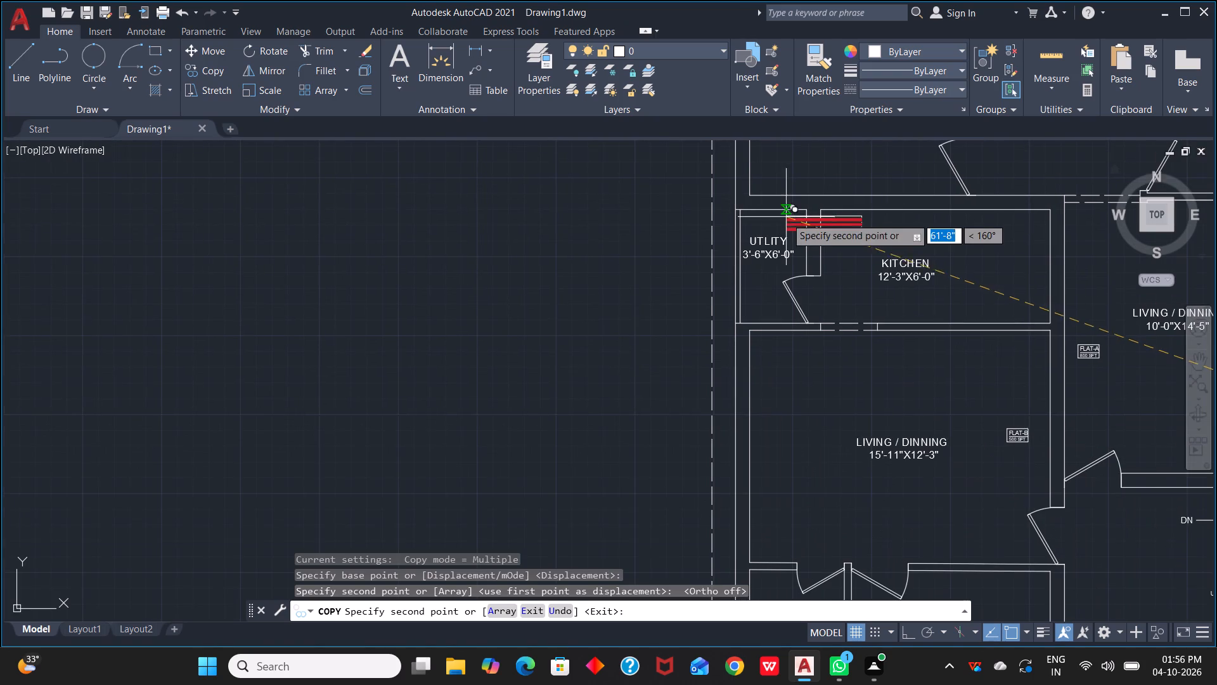
pyautogui.scroll(-2, 847, 375)
pyautogui.scroll(-1, 884, 424)
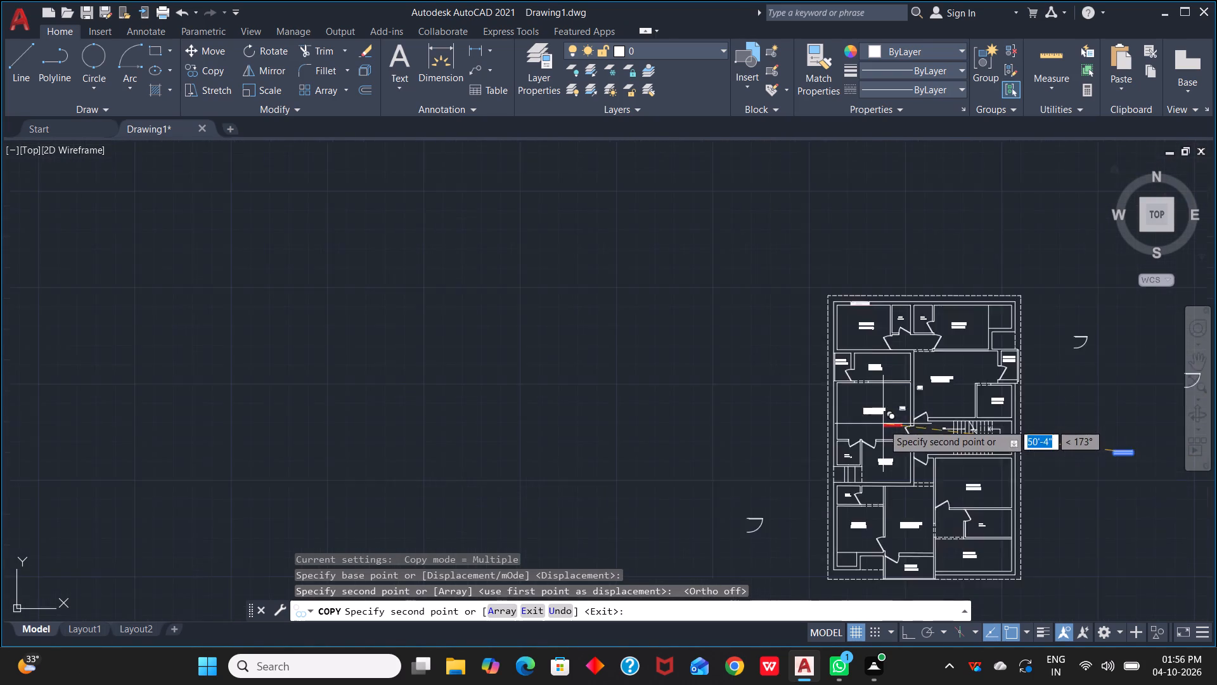
pyautogui.scroll(-1, 883, 424)
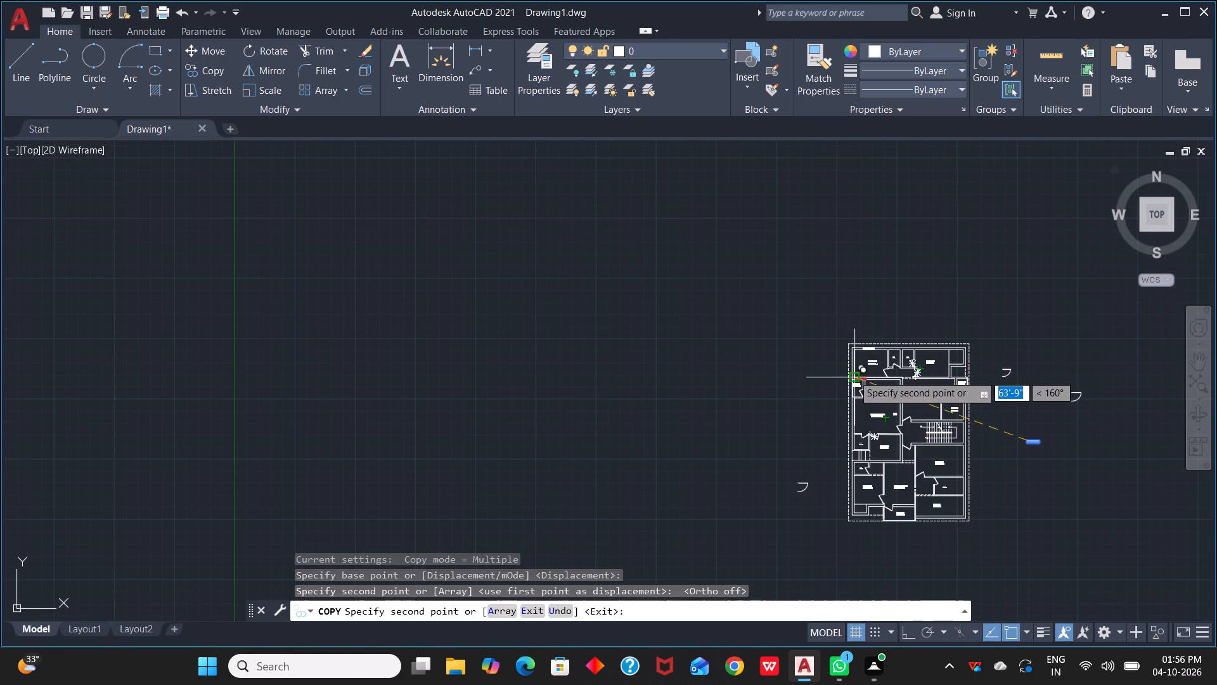
pyautogui.moveTo(885, 495); pyautogui.dragTo(906, 199, button='middle')
pyautogui.scroll(1, 906, 199)
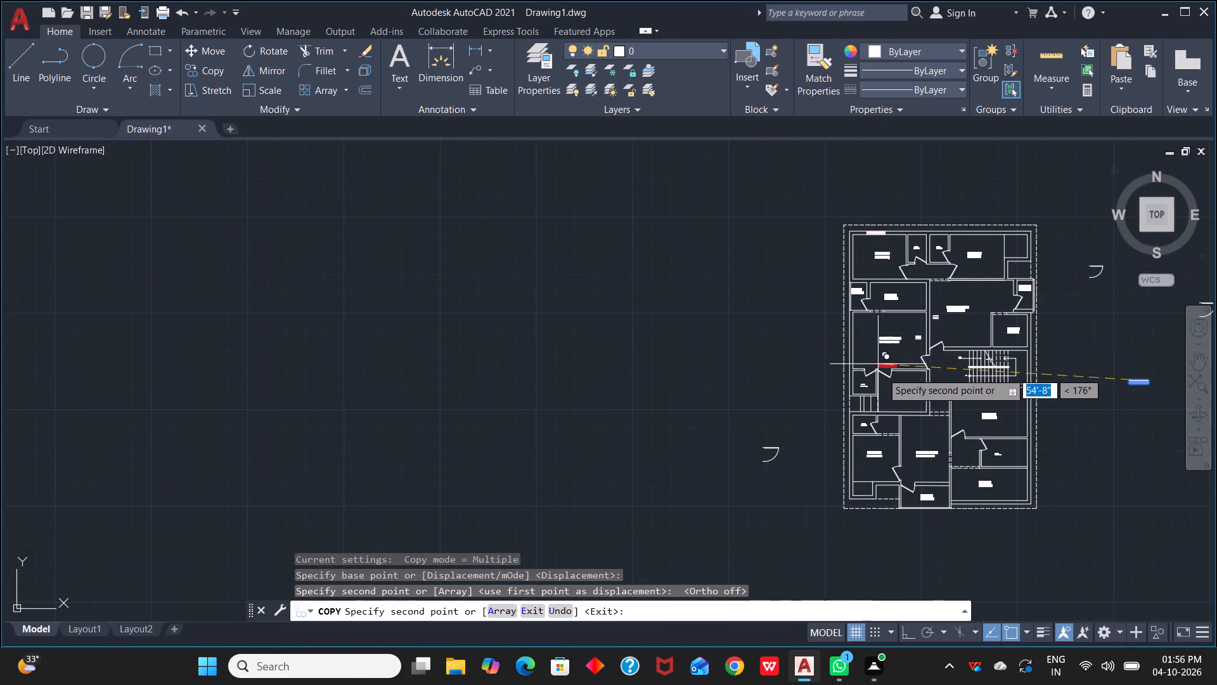
pyautogui.scroll(3, 891, 470)
pyautogui.moveTo(891, 515); pyautogui.dragTo(920, 211, button='middle')
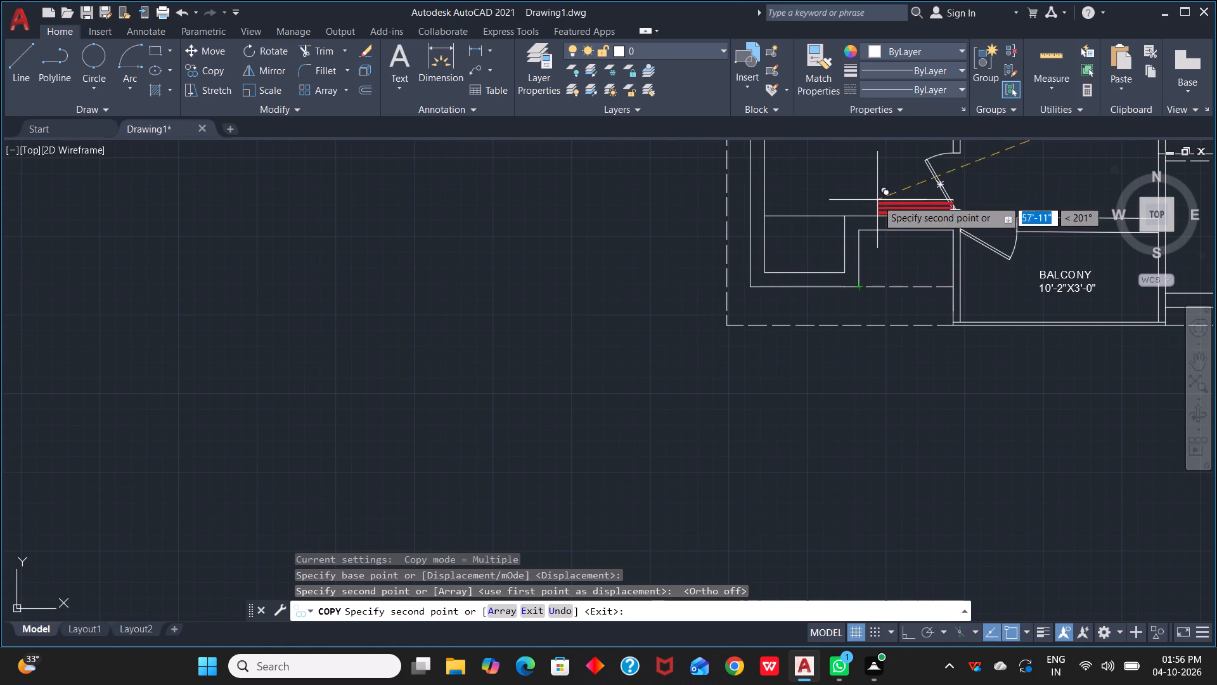
pyautogui.scroll(3, 865, 232)
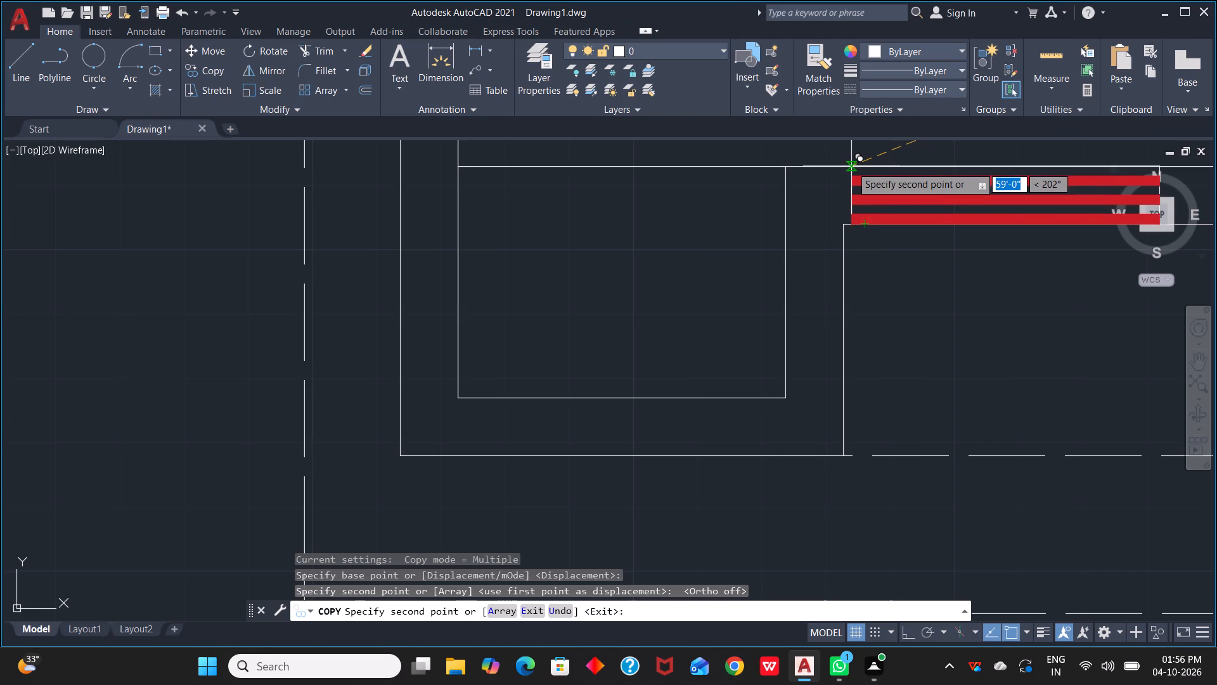
pyautogui.click(851, 166)
pyautogui.scroll(-2, 855, 321)
pyautogui.moveTo(903, 370); pyautogui.dragTo(875, 366, button='middle')
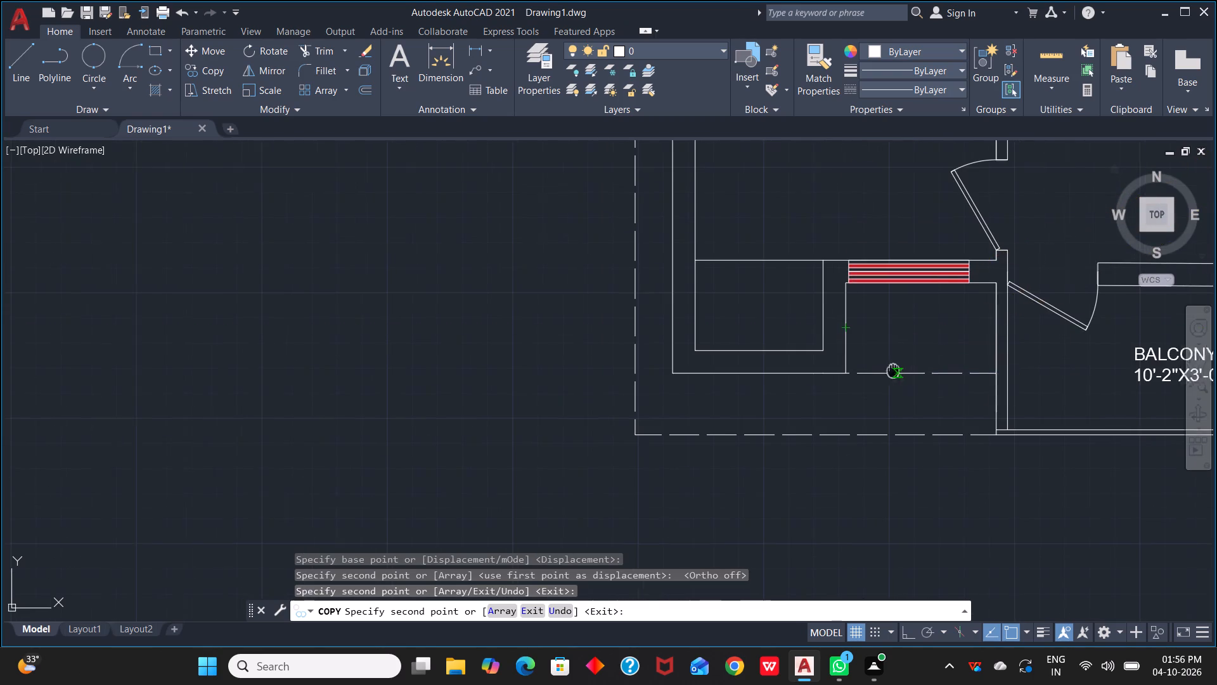
pyautogui.moveTo(875, 366); pyautogui.dragTo(641, 330, button='middle')
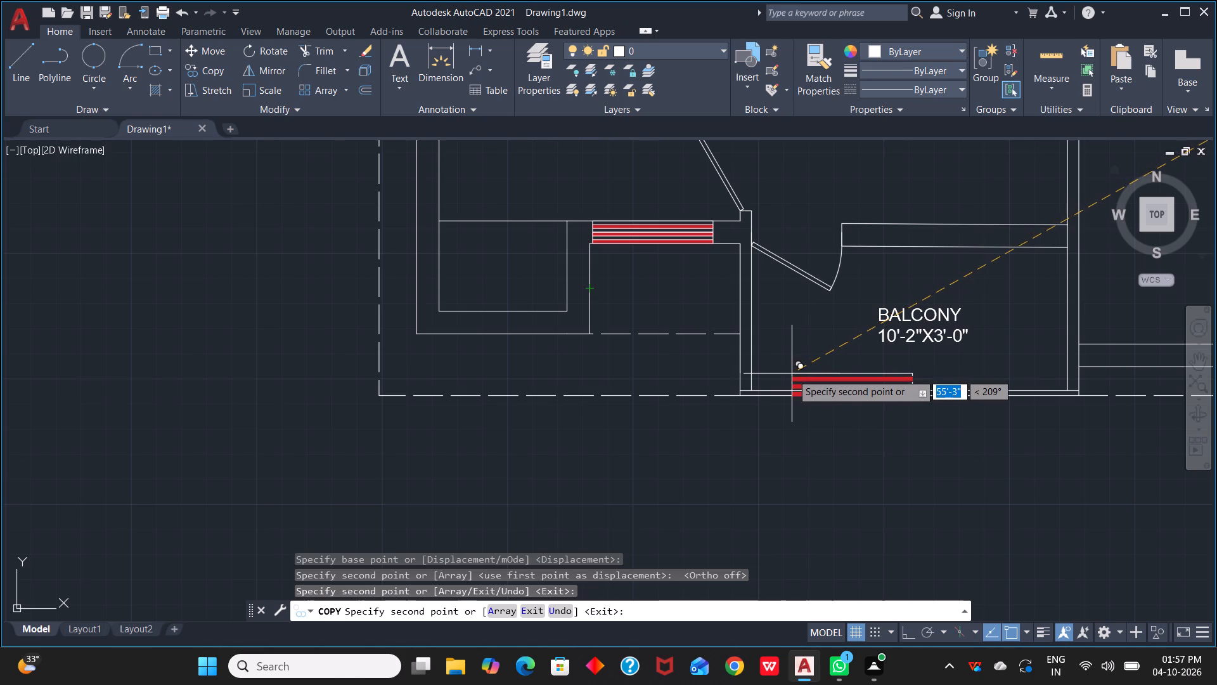
pyautogui.scroll(-3, 859, 417)
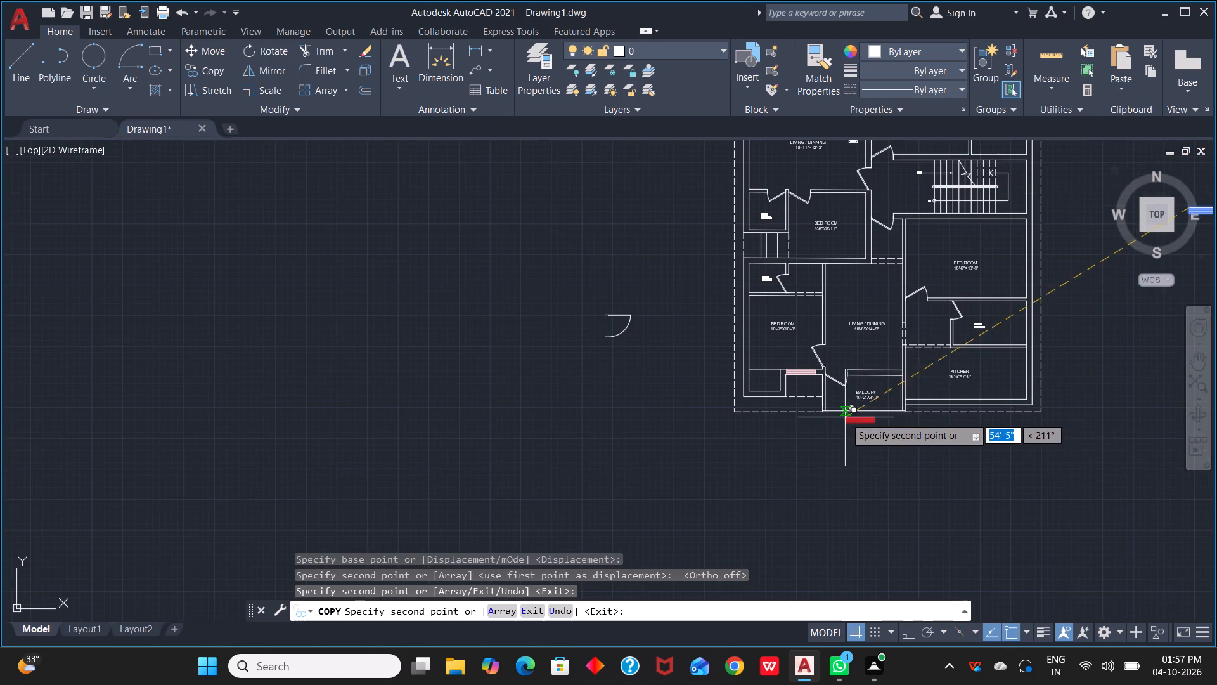
pyautogui.moveTo(881, 426); pyautogui.dragTo(405, 448, button='middle')
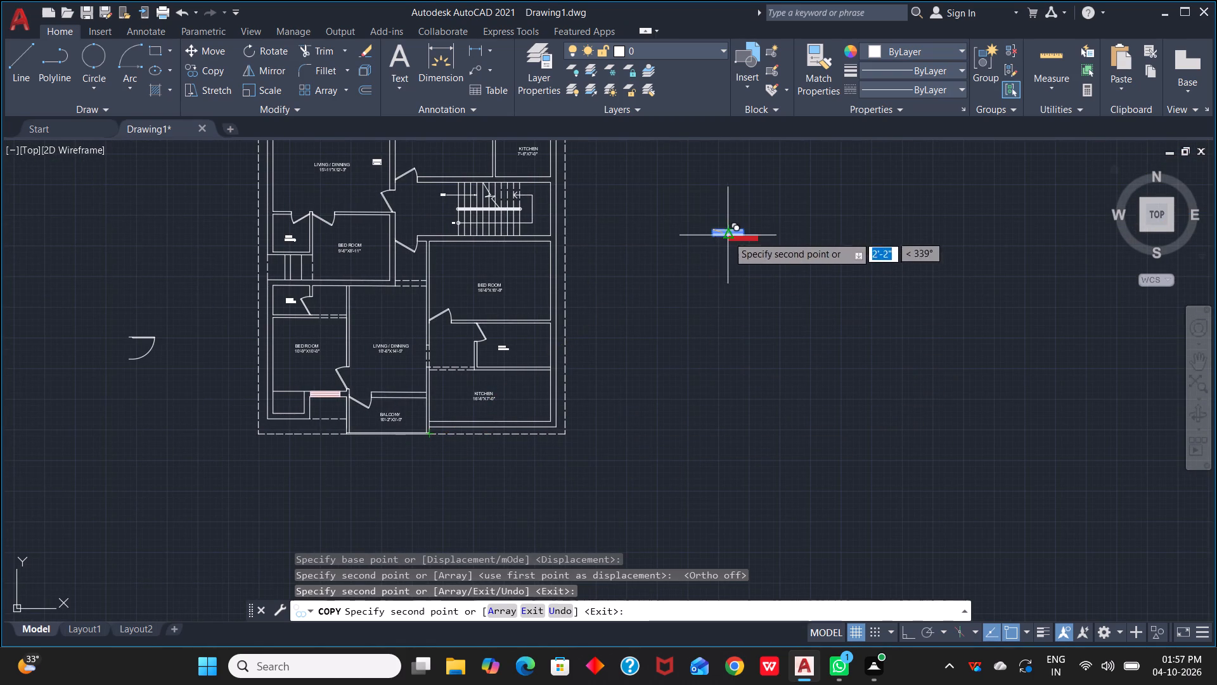
pyautogui.press('Escape')
# Rotate the original striped symbol outside the plan to vertical, 270° about its top-left corner.
pyautogui.scroll(2, 724, 207)
pyautogui.click(676, 254)
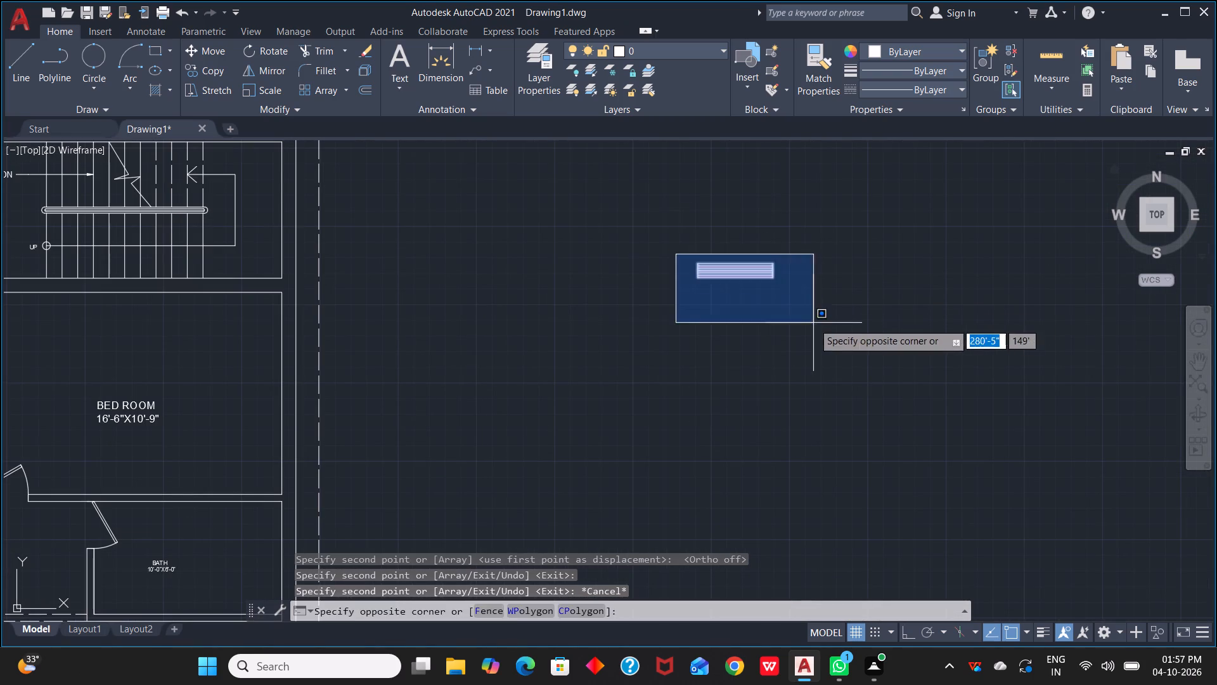
pyautogui.click(813, 323)
pyautogui.press('r')
pyautogui.press('o')
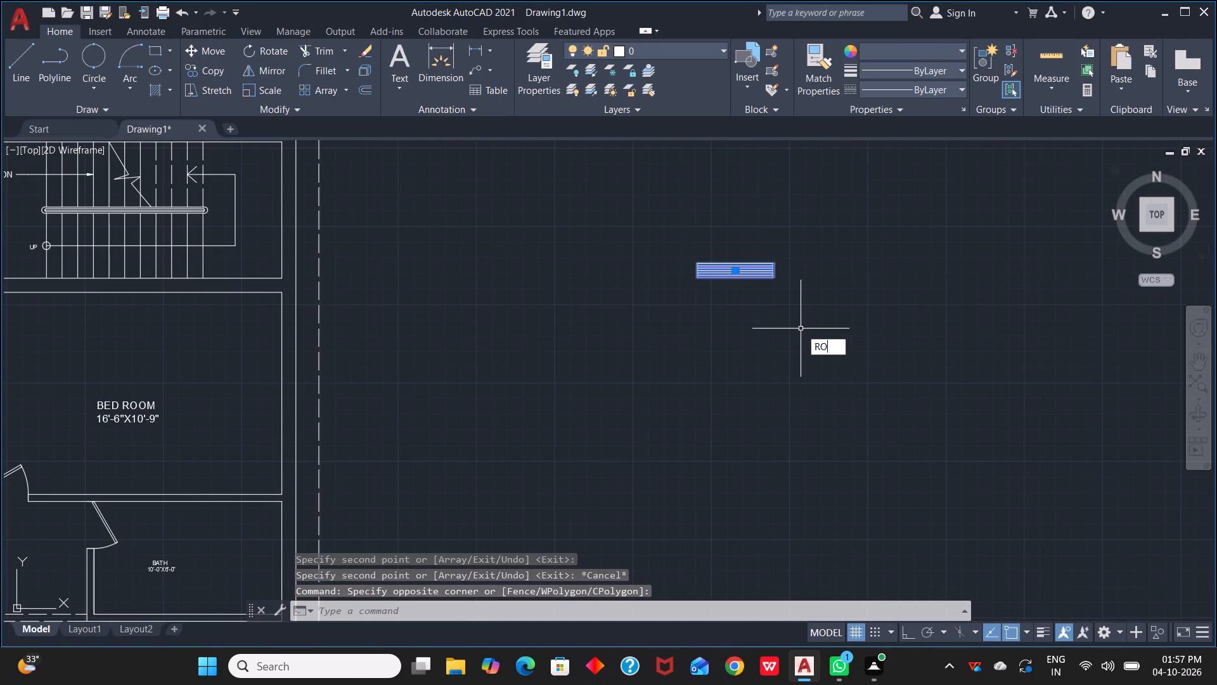
pyautogui.press('space')
pyautogui.click(700, 266)
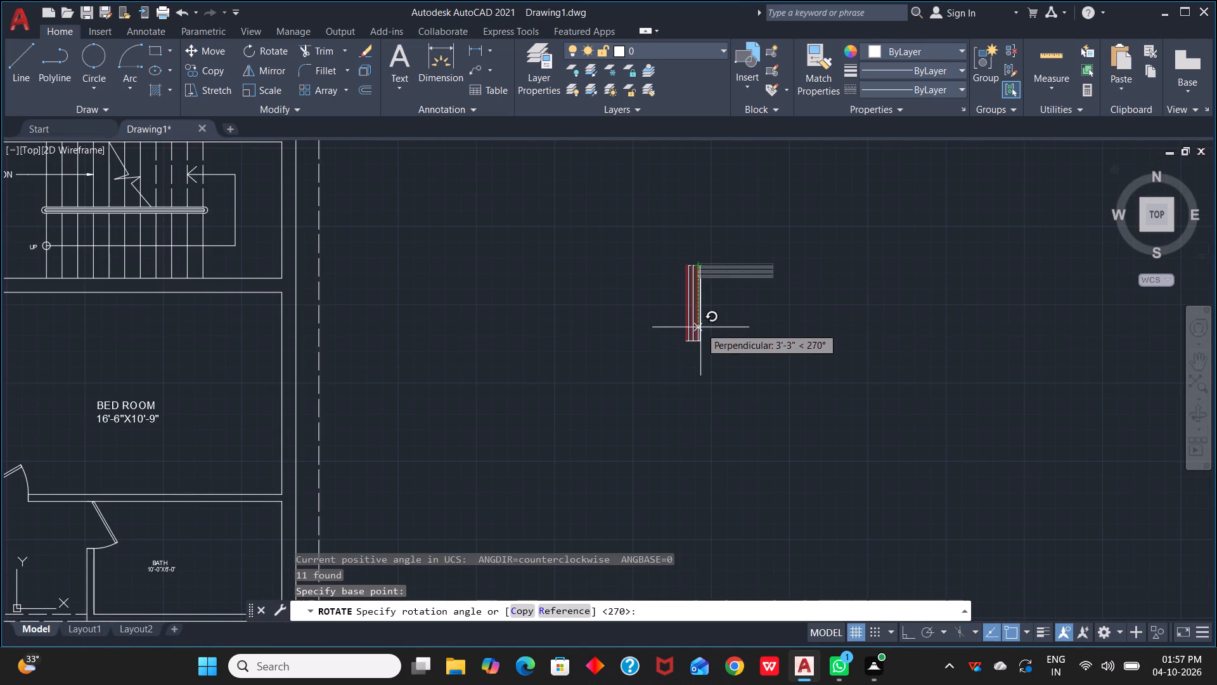
pyautogui.click(700, 327)
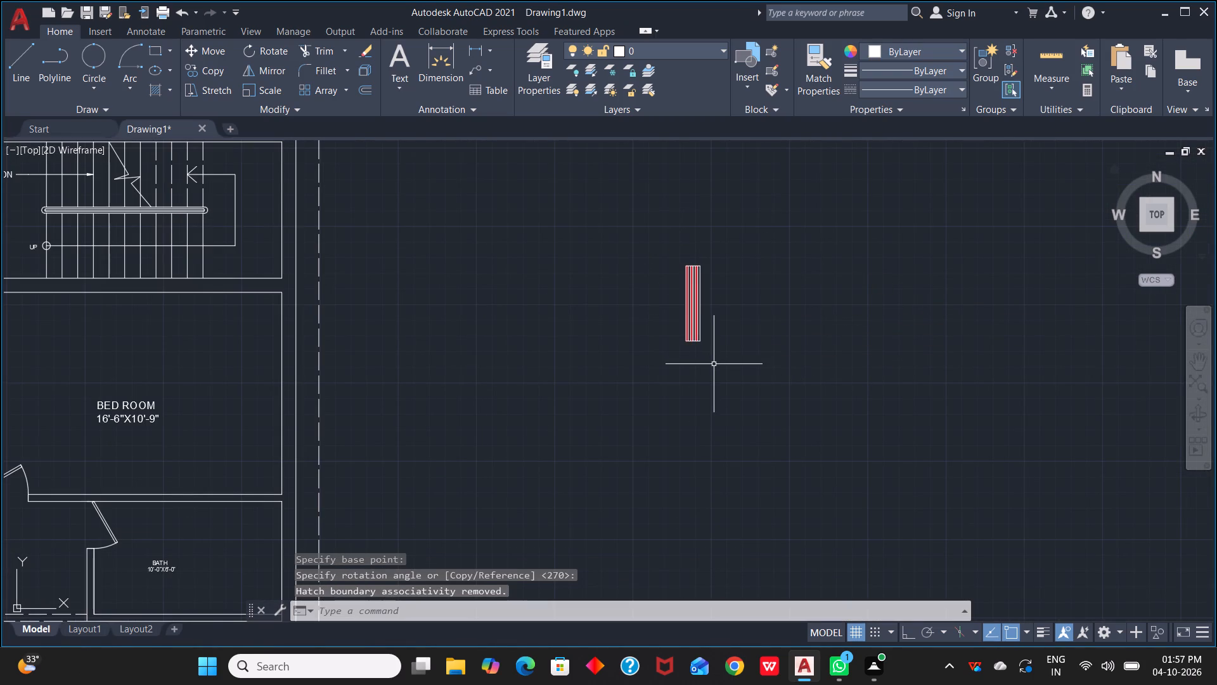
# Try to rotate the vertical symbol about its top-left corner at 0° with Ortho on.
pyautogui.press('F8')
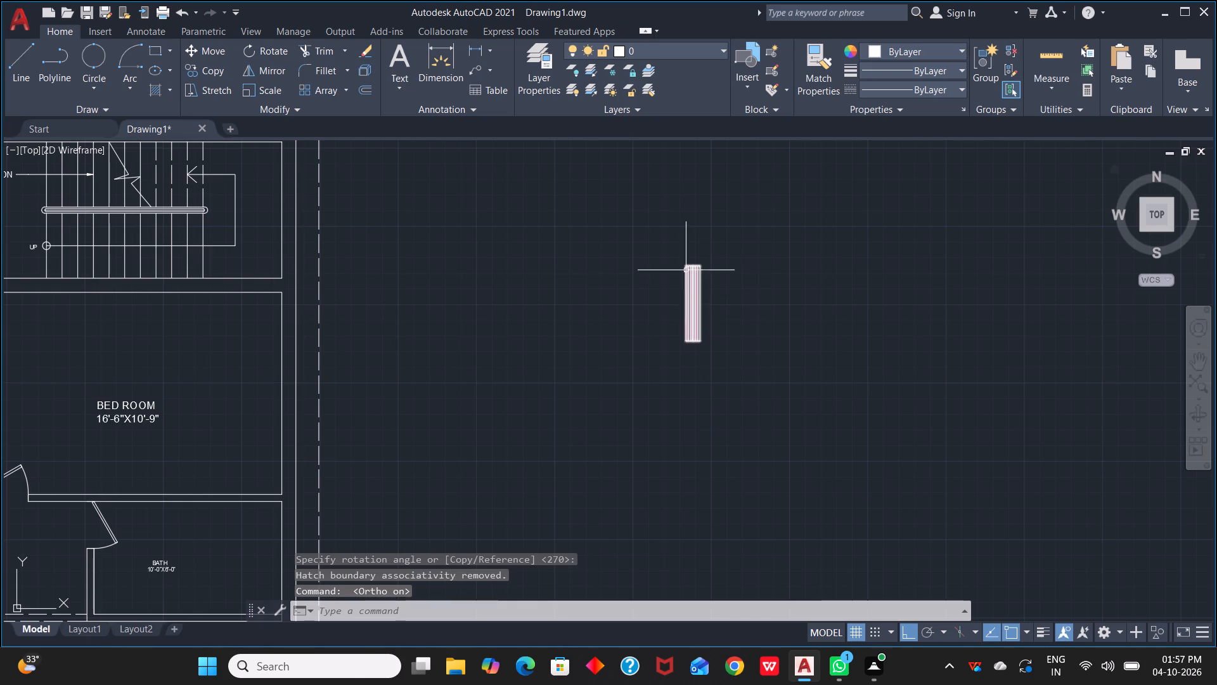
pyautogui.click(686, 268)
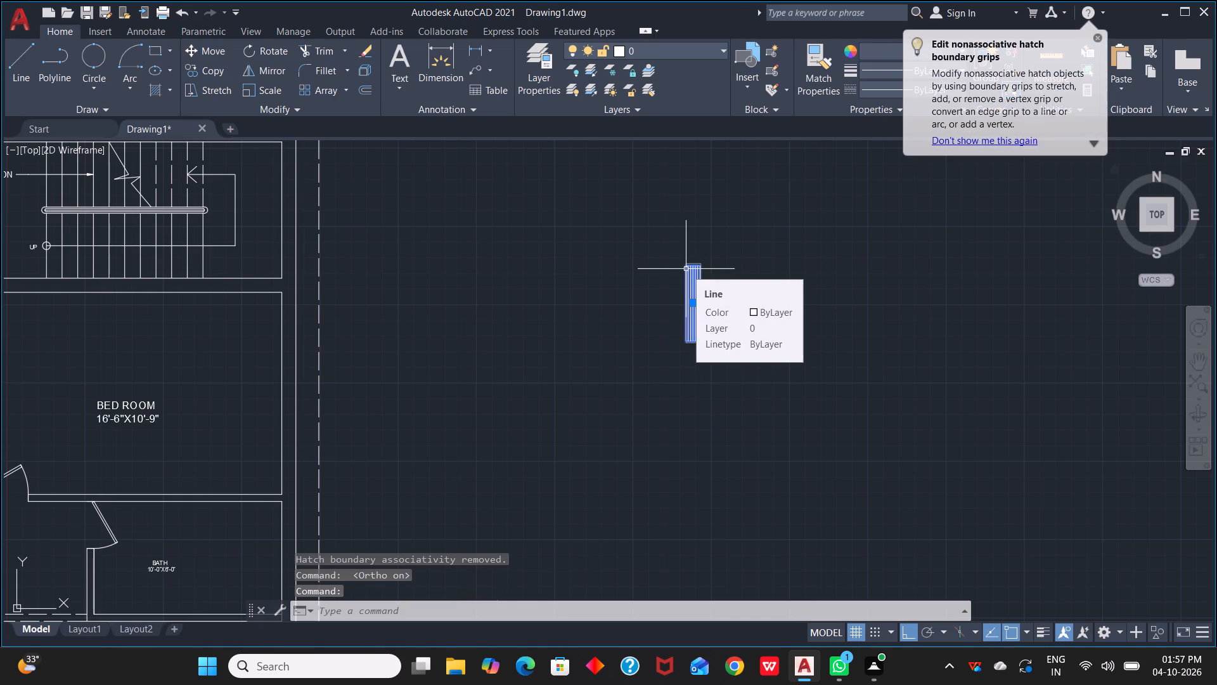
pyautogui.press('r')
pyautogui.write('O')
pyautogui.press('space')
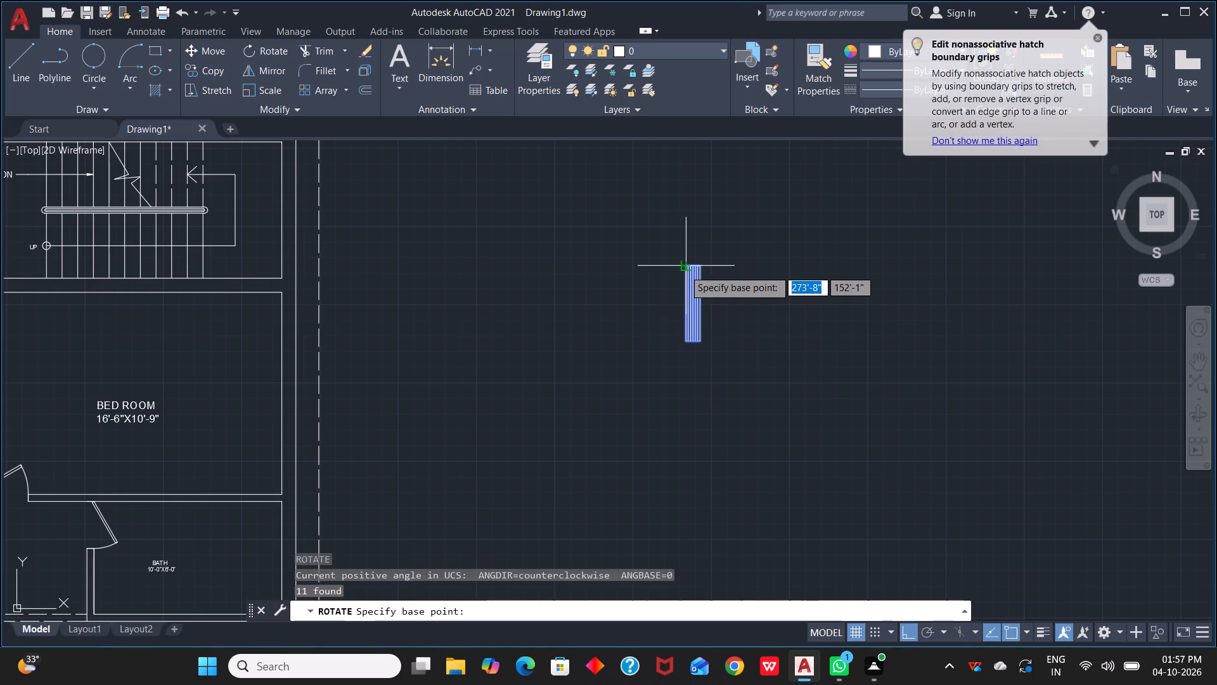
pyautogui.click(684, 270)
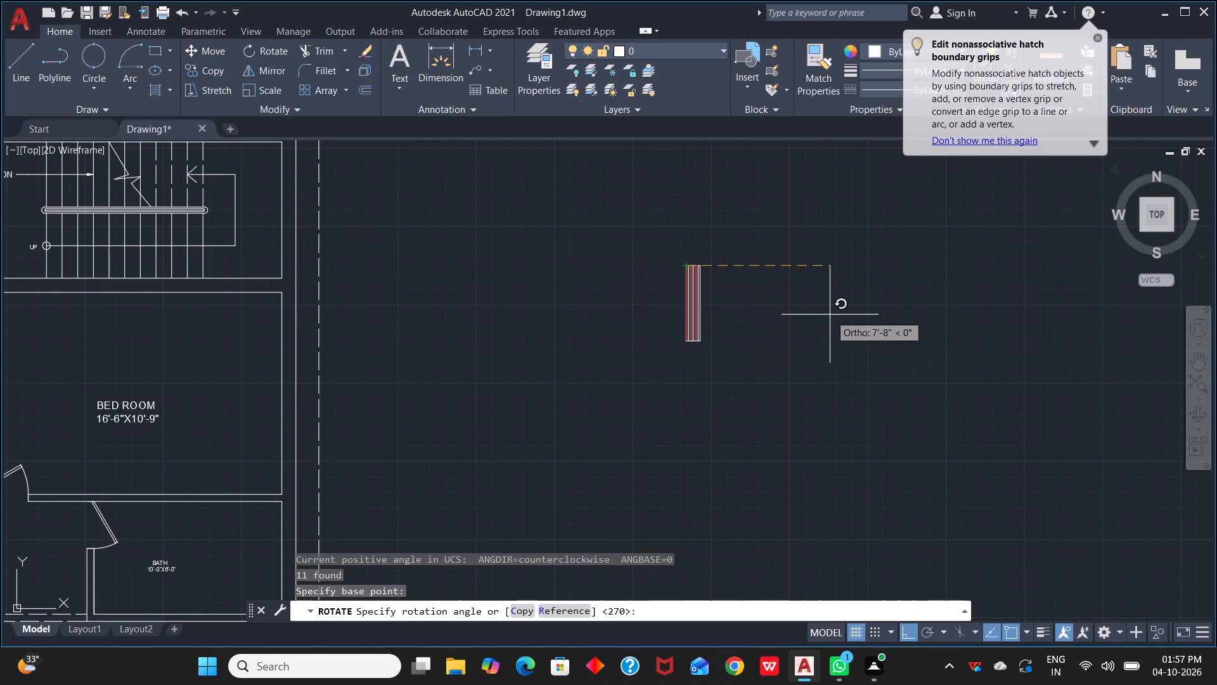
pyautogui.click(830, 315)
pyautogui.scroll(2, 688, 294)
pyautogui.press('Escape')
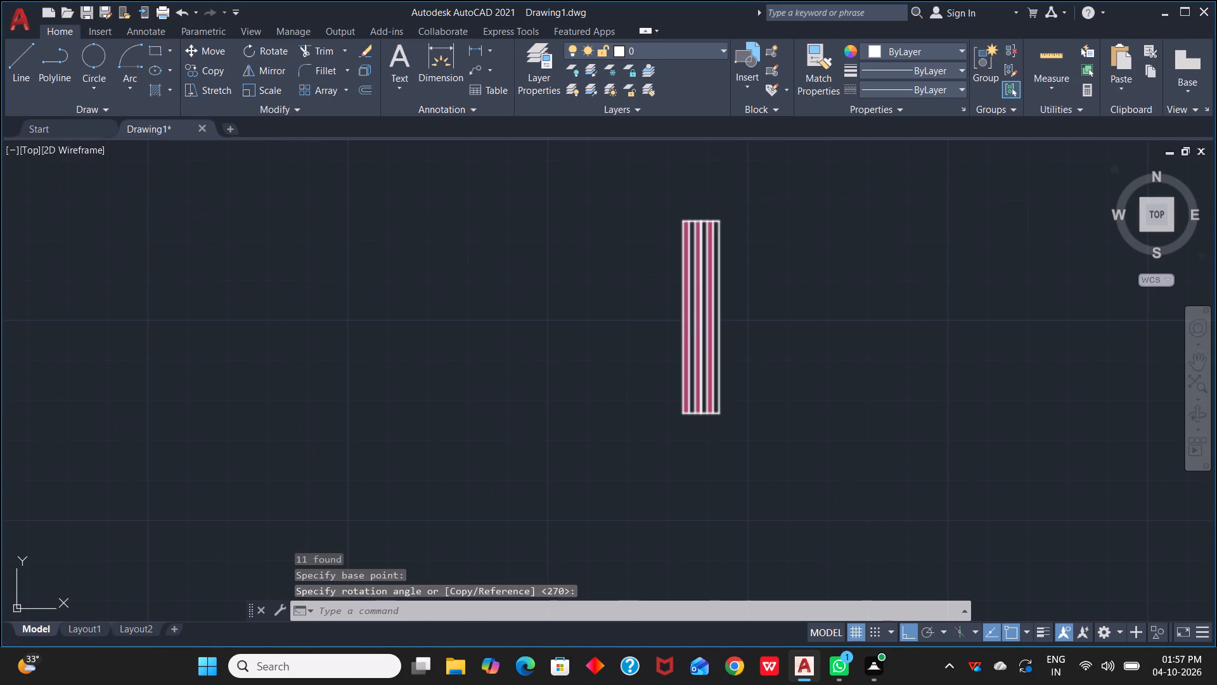
# Copy the vertical symbol from its top-left corner into the upper end of the 15'-11"X12'-3" living/dining room's left outer wall, with Ortho off.
pyautogui.moveTo(637, 204); pyautogui.dragTo(645, 209)
pyautogui.click(811, 453)
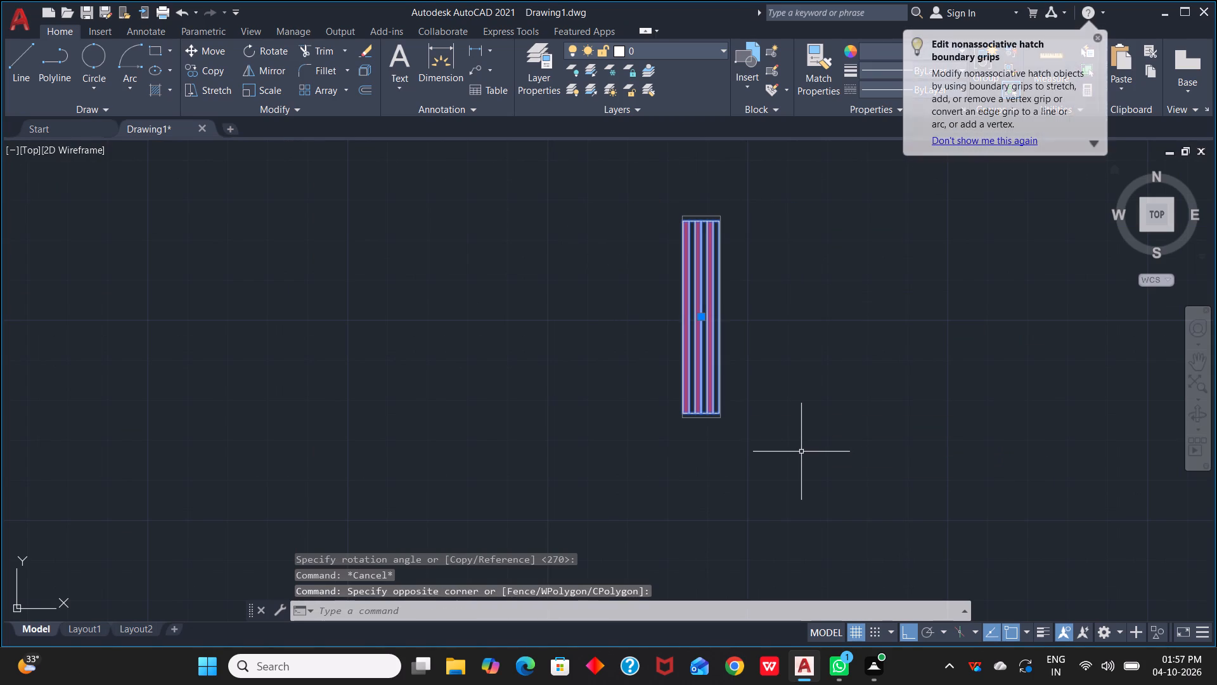
pyautogui.press('c')
pyautogui.write('O')
pyautogui.press('space')
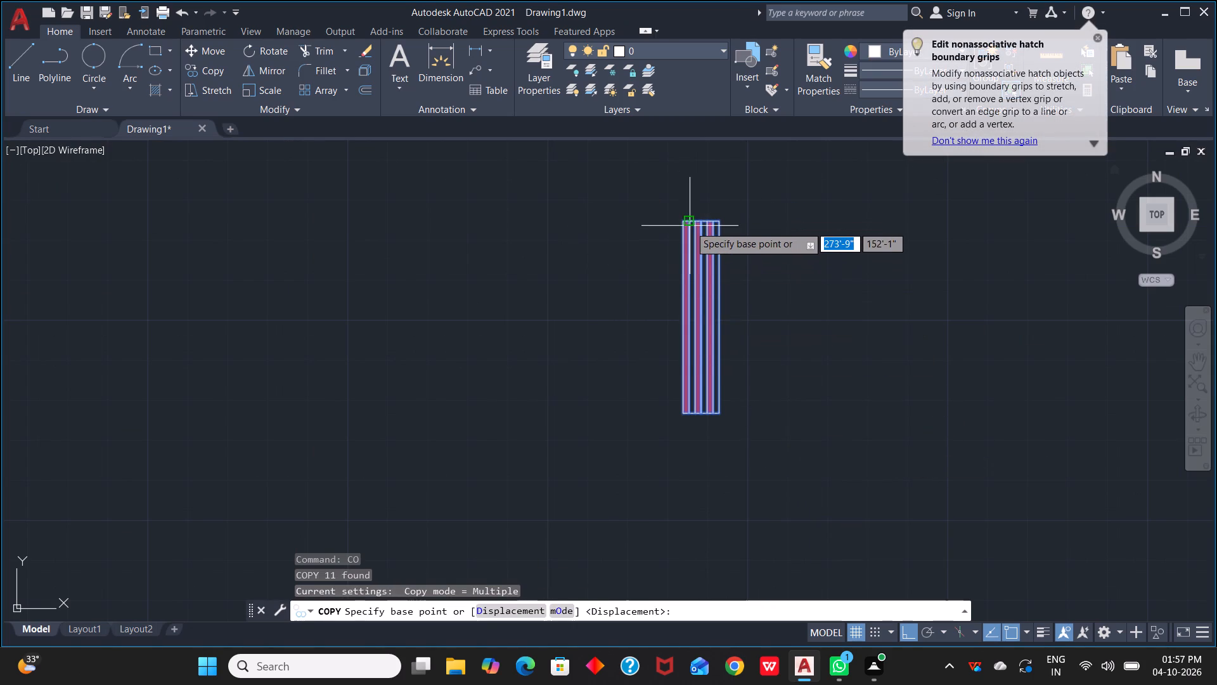
pyautogui.scroll(3, 683, 226)
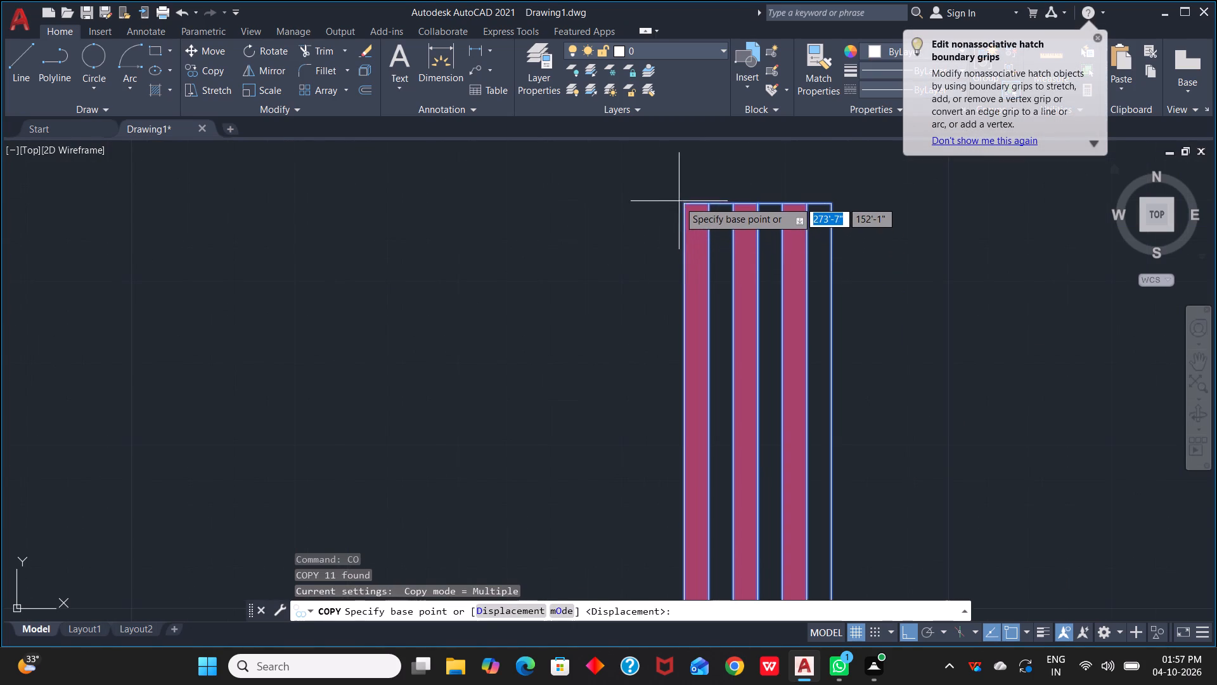
pyautogui.click(683, 203)
pyautogui.scroll(-5, 461, 296)
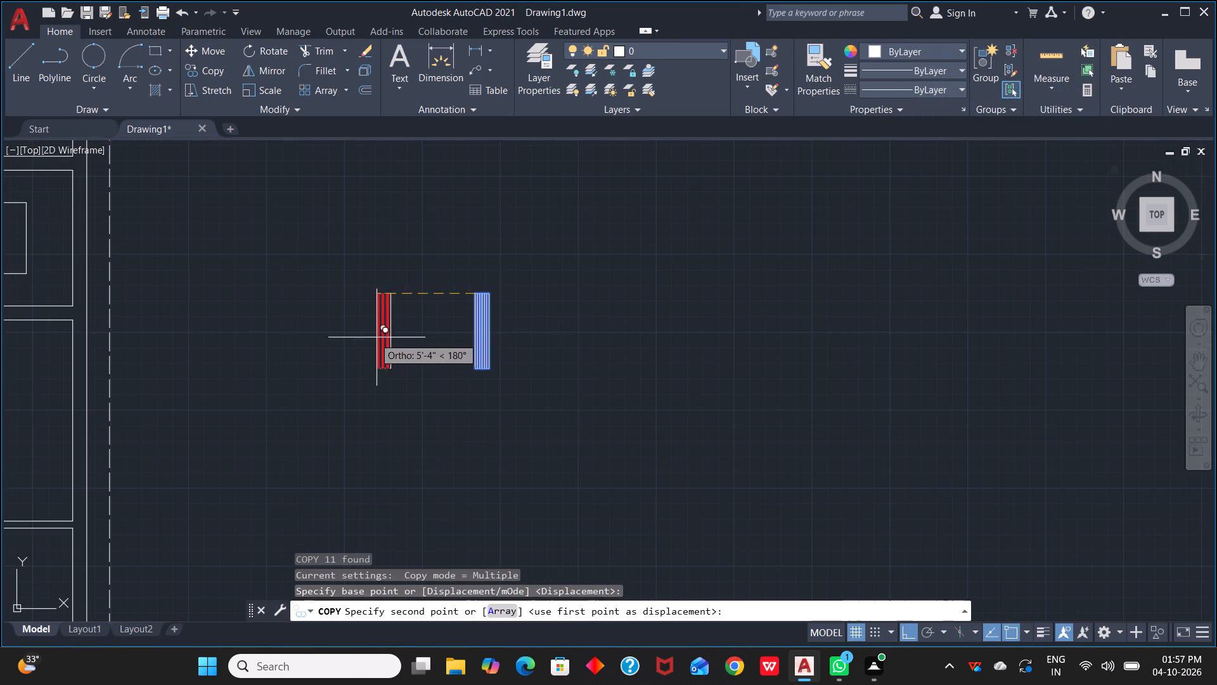
pyautogui.moveTo(370, 337); pyautogui.dragTo(1014, 329, button='middle')
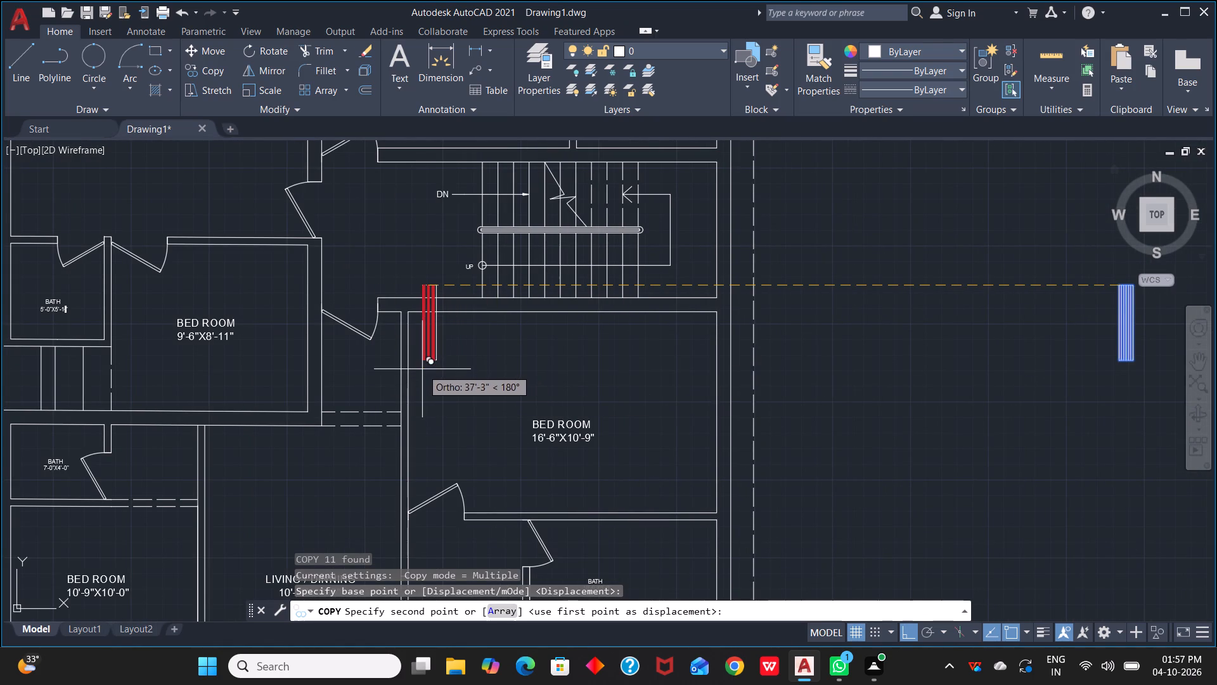
pyautogui.press('F8')
pyautogui.scroll(-2, 382, 417)
pyautogui.moveTo(377, 414); pyautogui.dragTo(768, 410, button='middle')
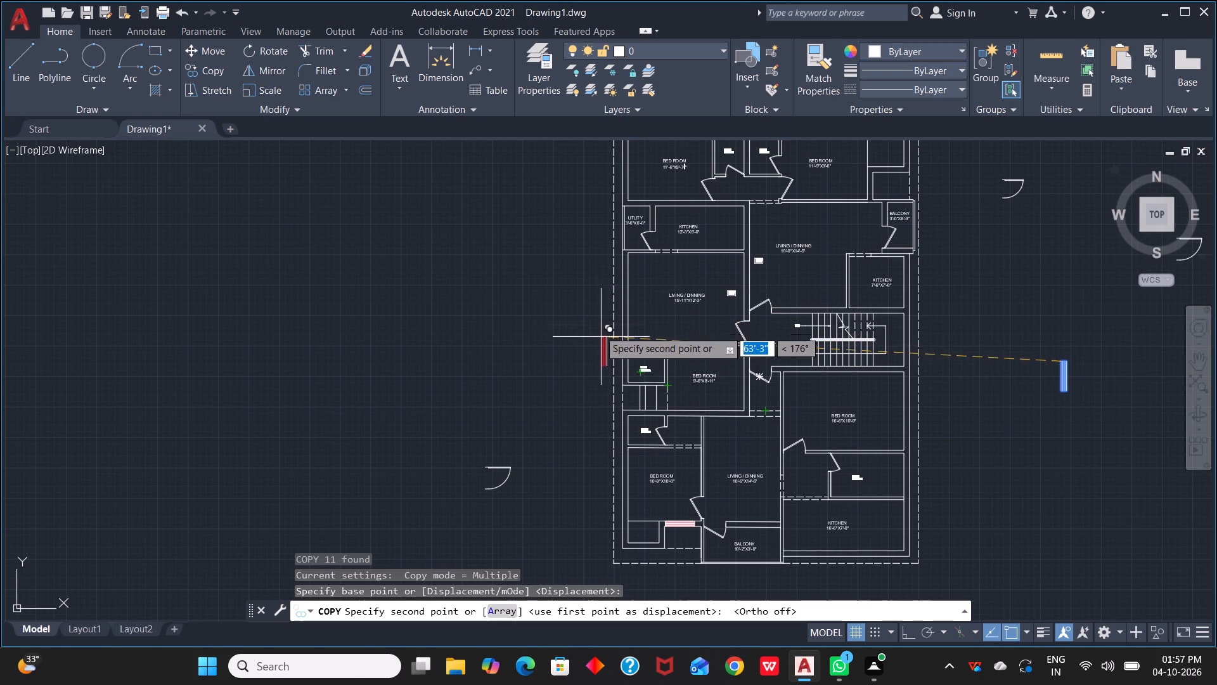
pyautogui.scroll(3, 620, 258)
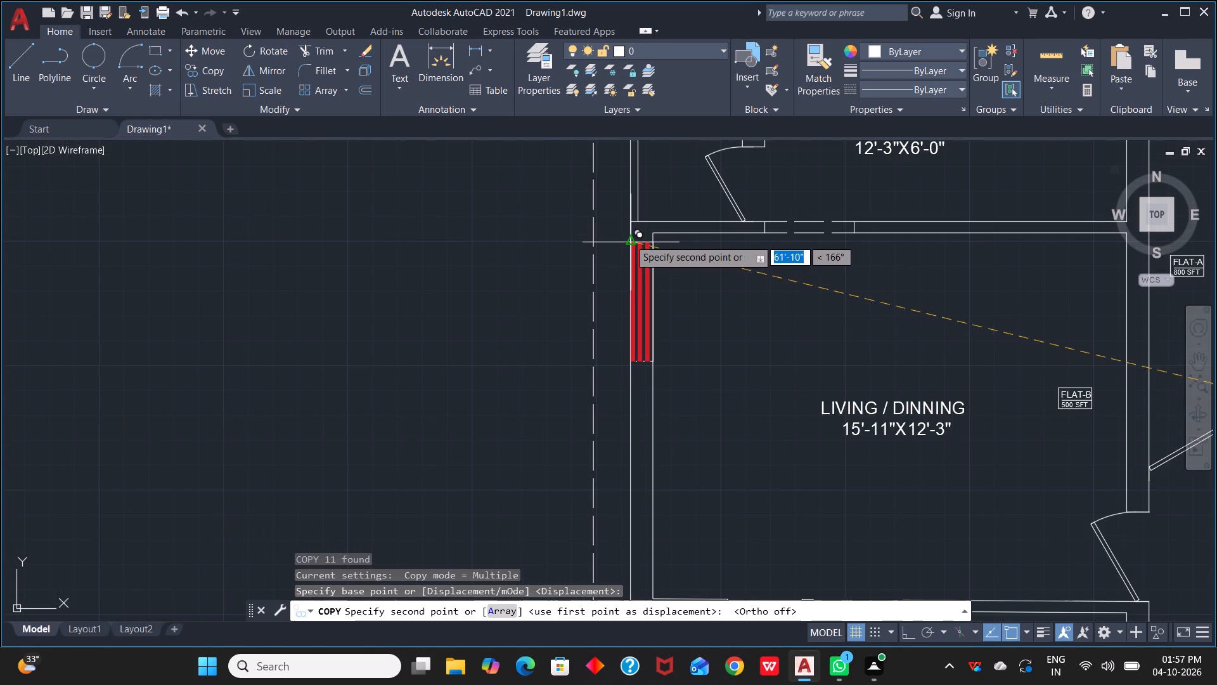
pyautogui.scroll(4, 631, 235)
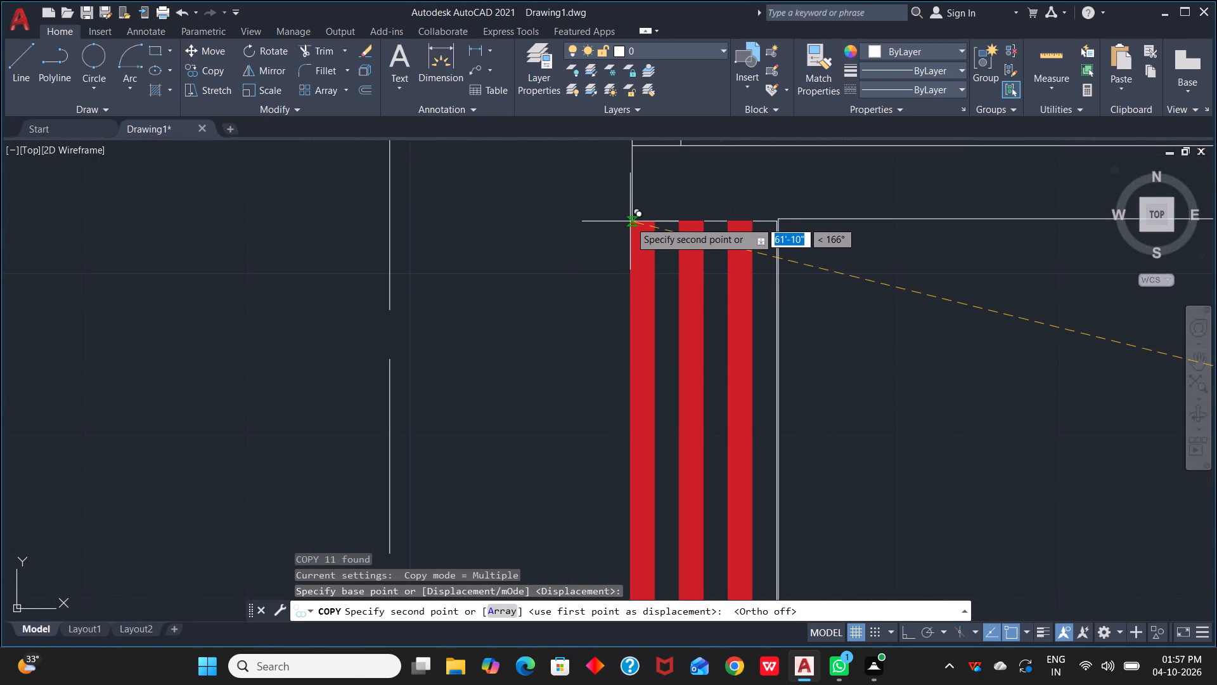
pyautogui.click(631, 219)
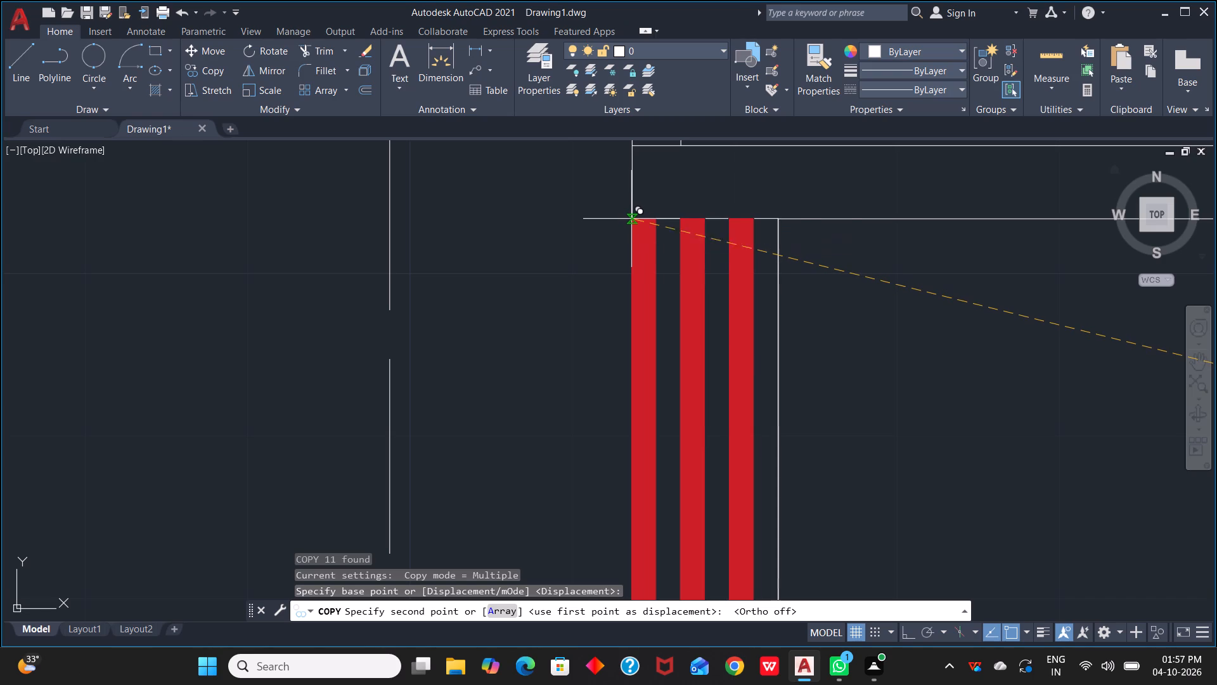
# Place a second copy of the vertical symbol at the lower end of the same living/dining outer wall, just above the bath.
pyautogui.scroll(-4, 676, 334)
pyautogui.moveTo(709, 409); pyautogui.dragTo(806, 212, button='middle')
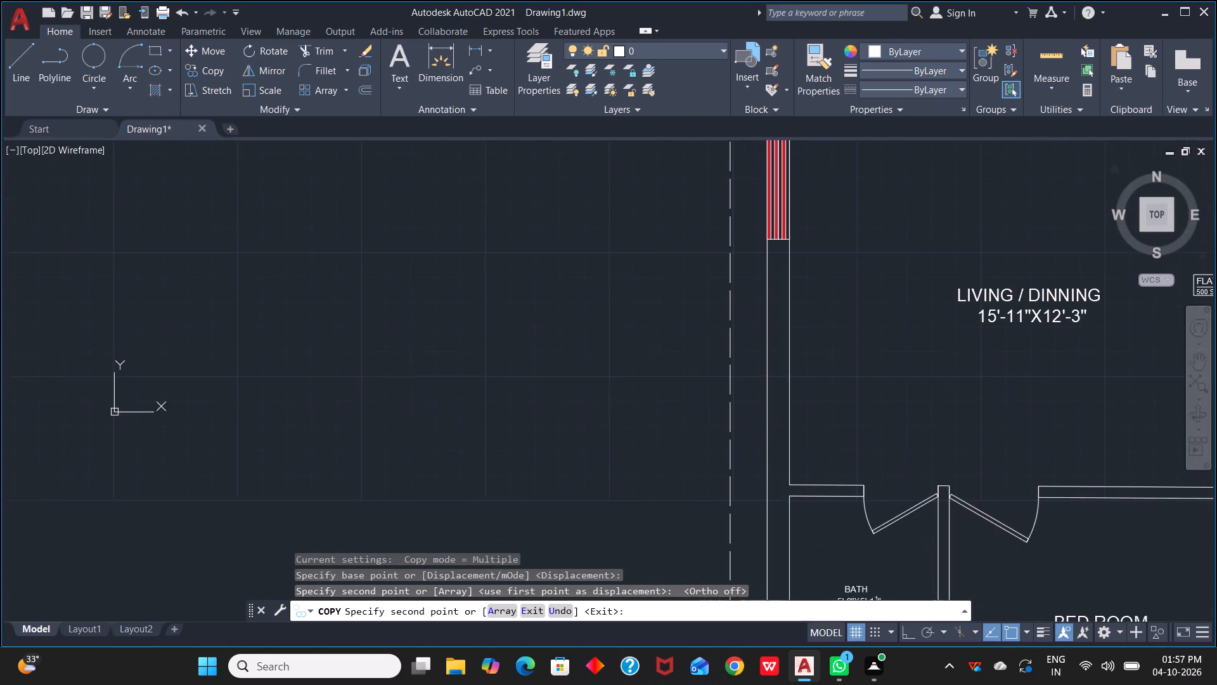
pyautogui.moveTo(806, 212); pyautogui.dragTo(849, 185, button='middle')
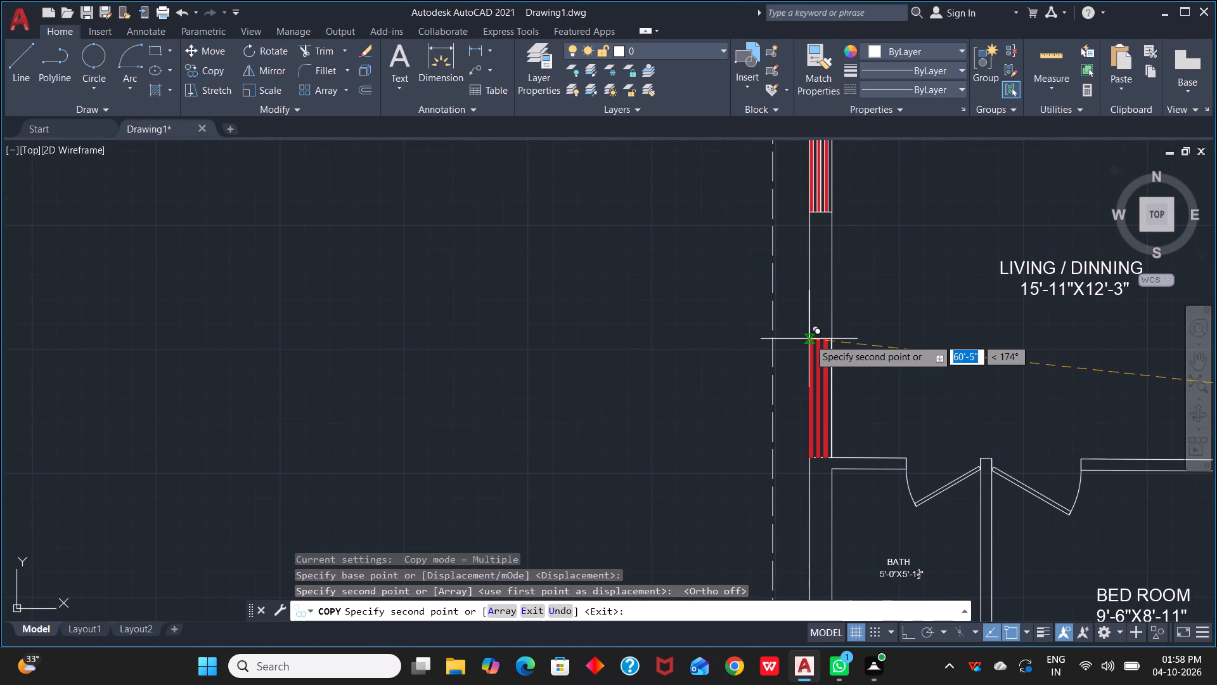
pyautogui.click(809, 339)
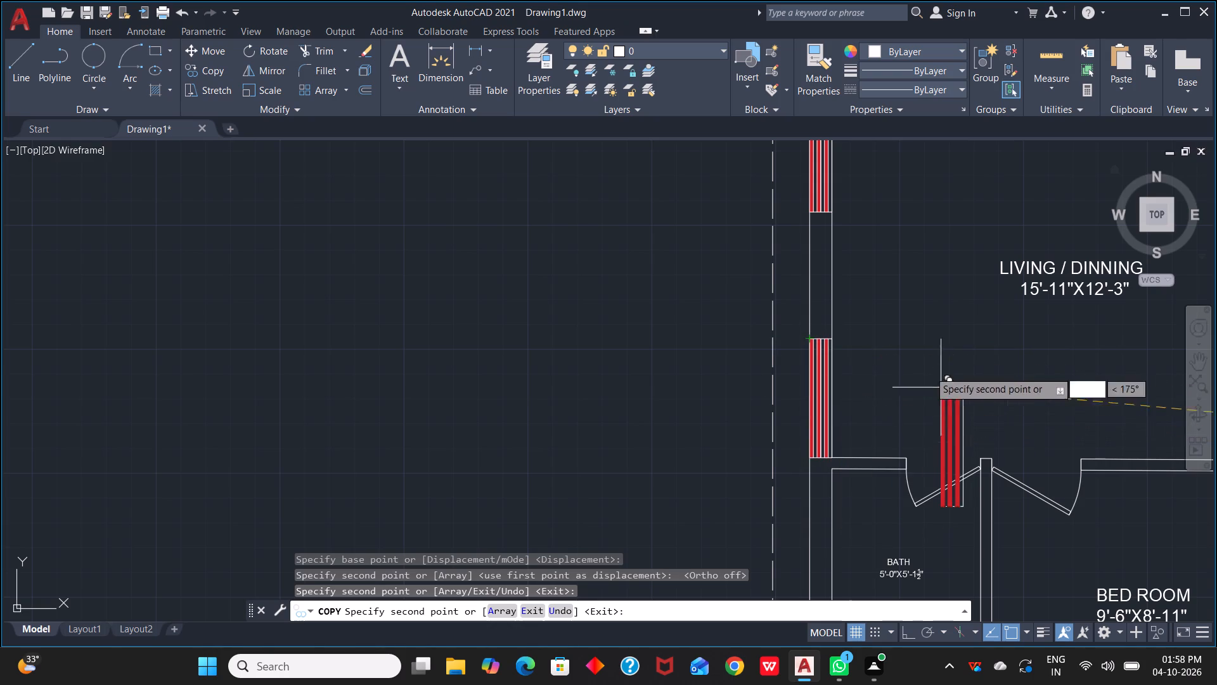
# Place a copy of the vertical symbol in the small space between the two left-side baths, starting at its upper wall line.
pyautogui.scroll(1, 860, 344)
pyautogui.scroll(-3, 856, 359)
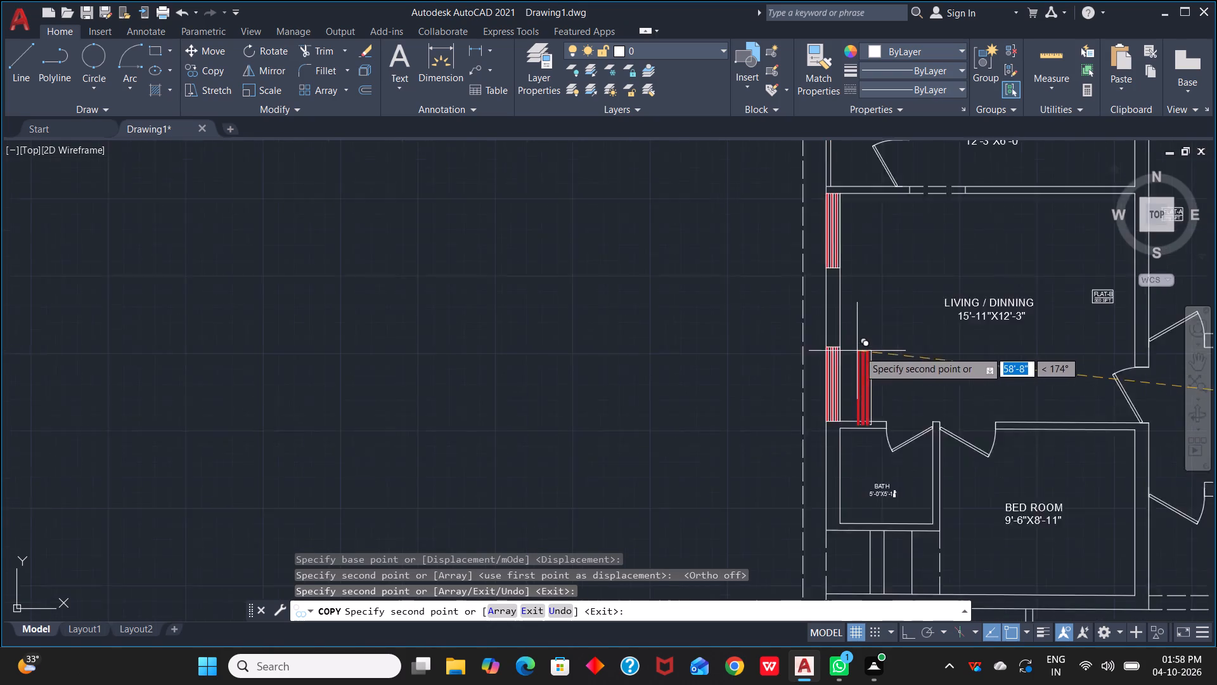
pyautogui.moveTo(872, 355); pyautogui.dragTo(872, 152, button='middle')
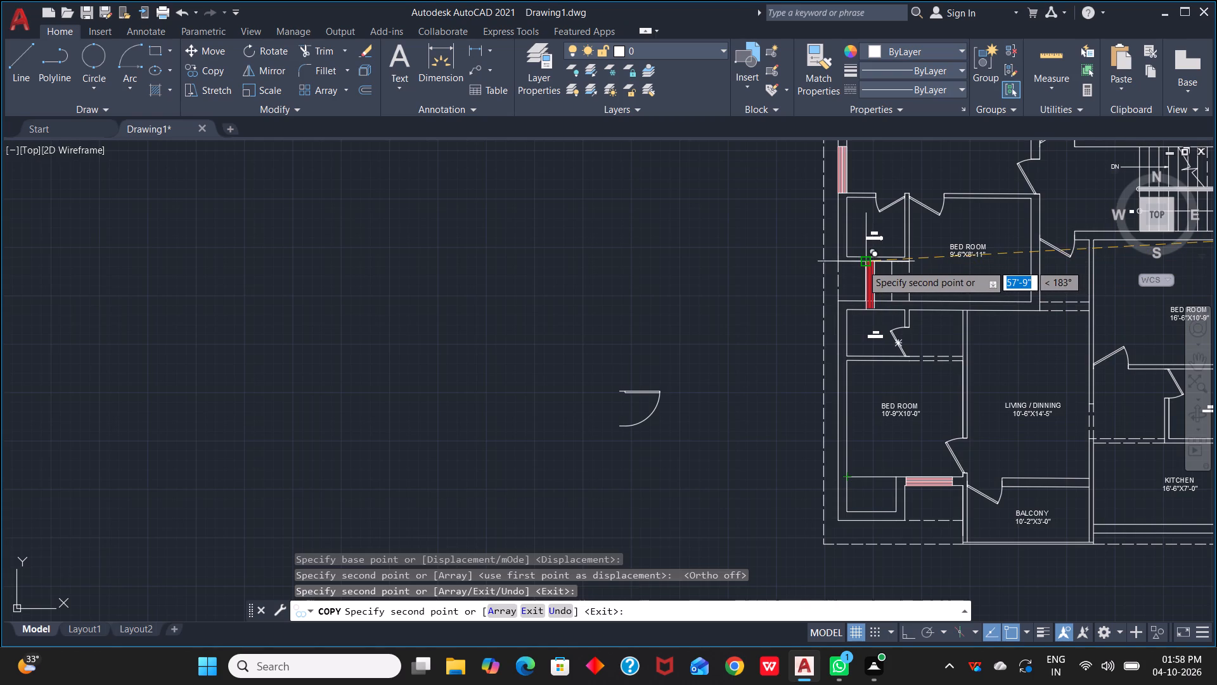
pyautogui.scroll(3, 862, 264)
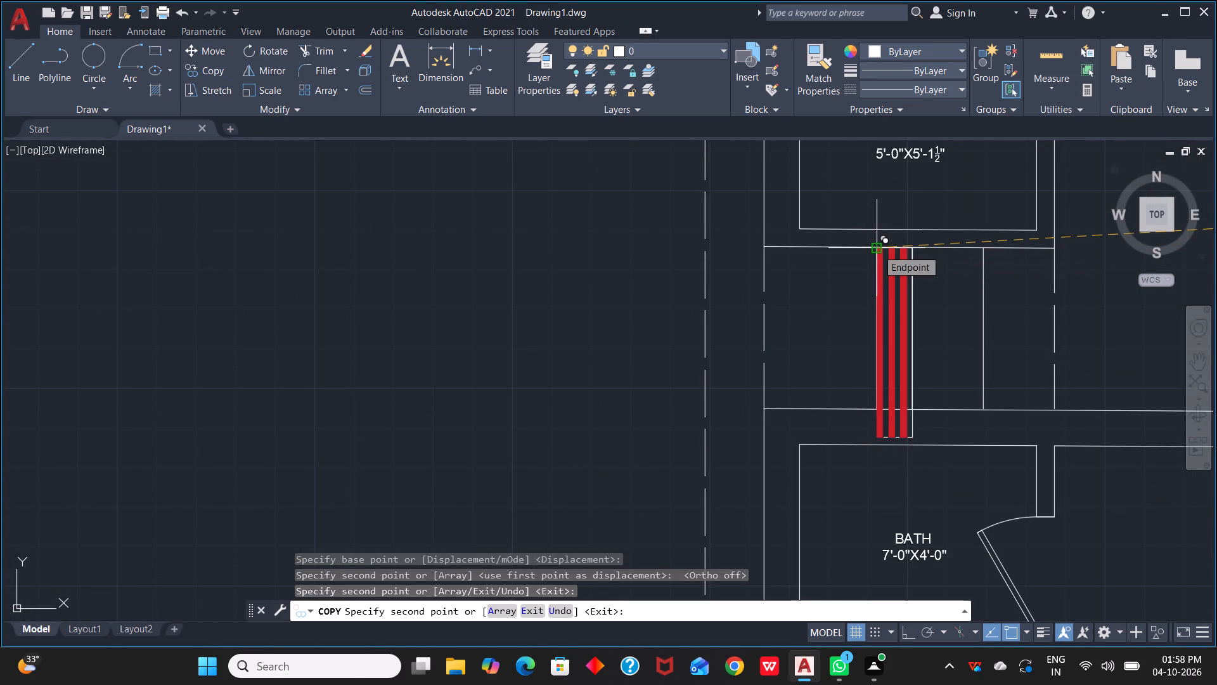
pyautogui.click(877, 249)
# Place a copy of the vertical symbol at the lower end of the 11'-9"X9'-6" bedroom's right wall.
pyautogui.scroll(-4, 949, 443)
pyautogui.scroll(1, 989, 448)
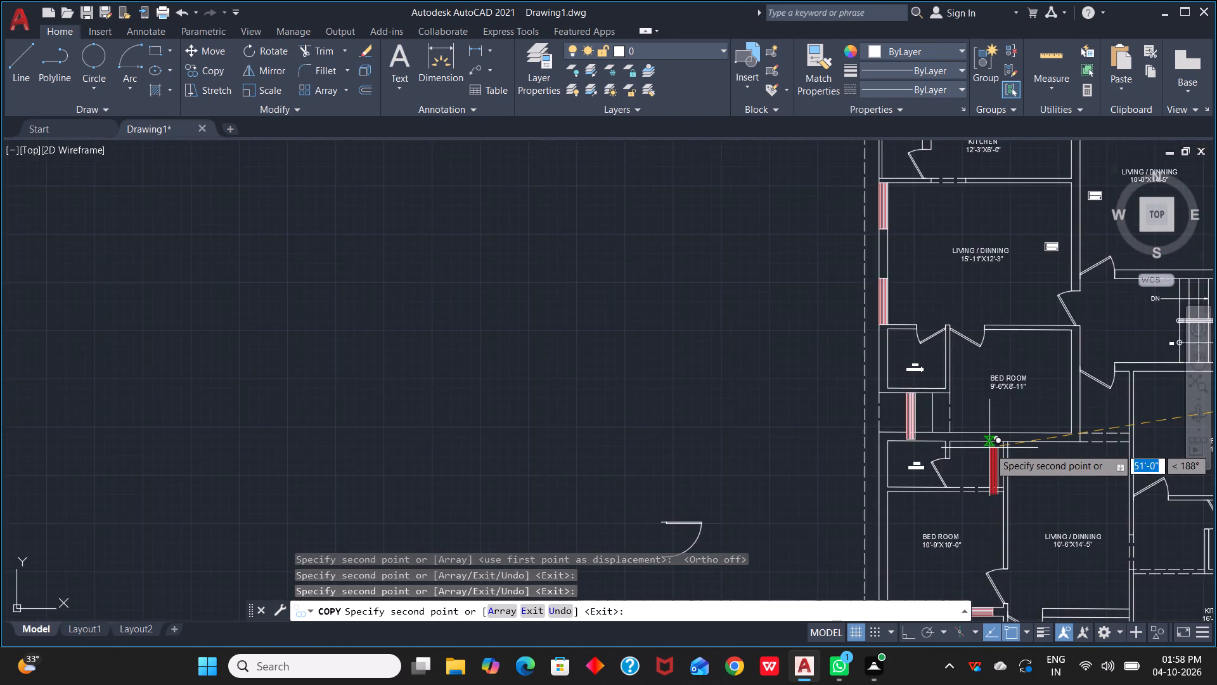
pyautogui.scroll(1, 989, 448)
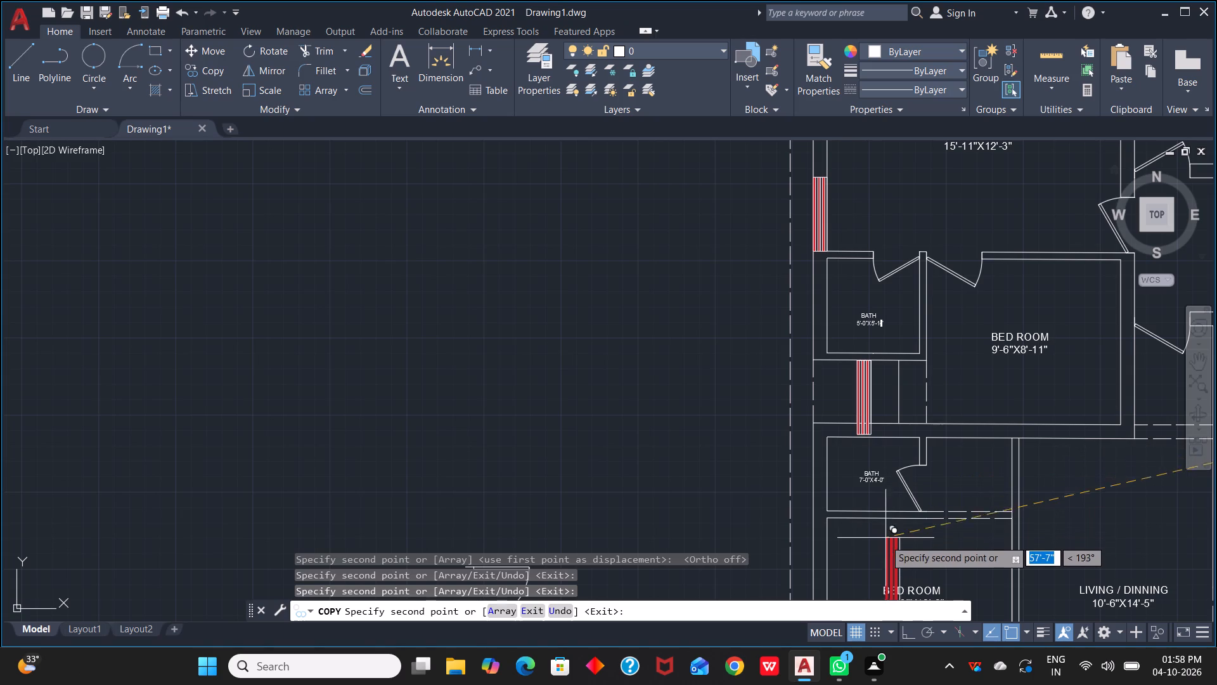
pyautogui.moveTo(884, 542); pyautogui.dragTo(792, 517, button='middle')
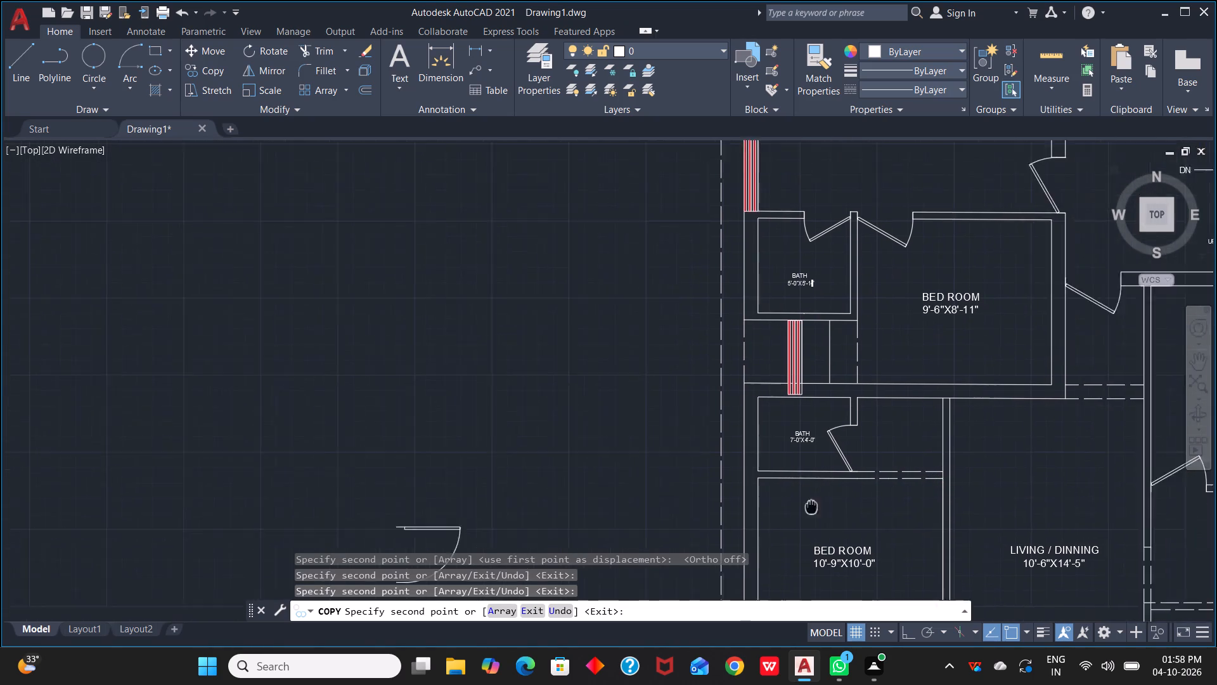
pyautogui.moveTo(792, 517); pyautogui.dragTo(469, 598, button='middle')
pyautogui.scroll(-1, 1019, 351)
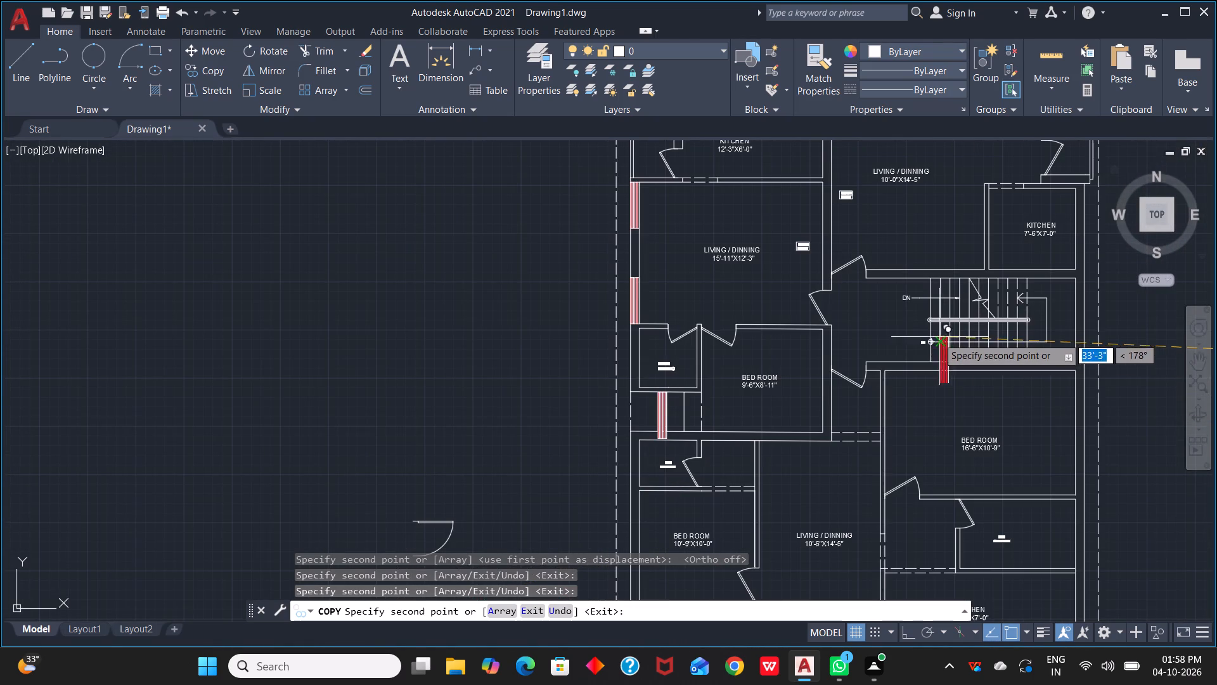
pyautogui.moveTo(1046, 219); pyautogui.dragTo(1001, 434, button='middle')
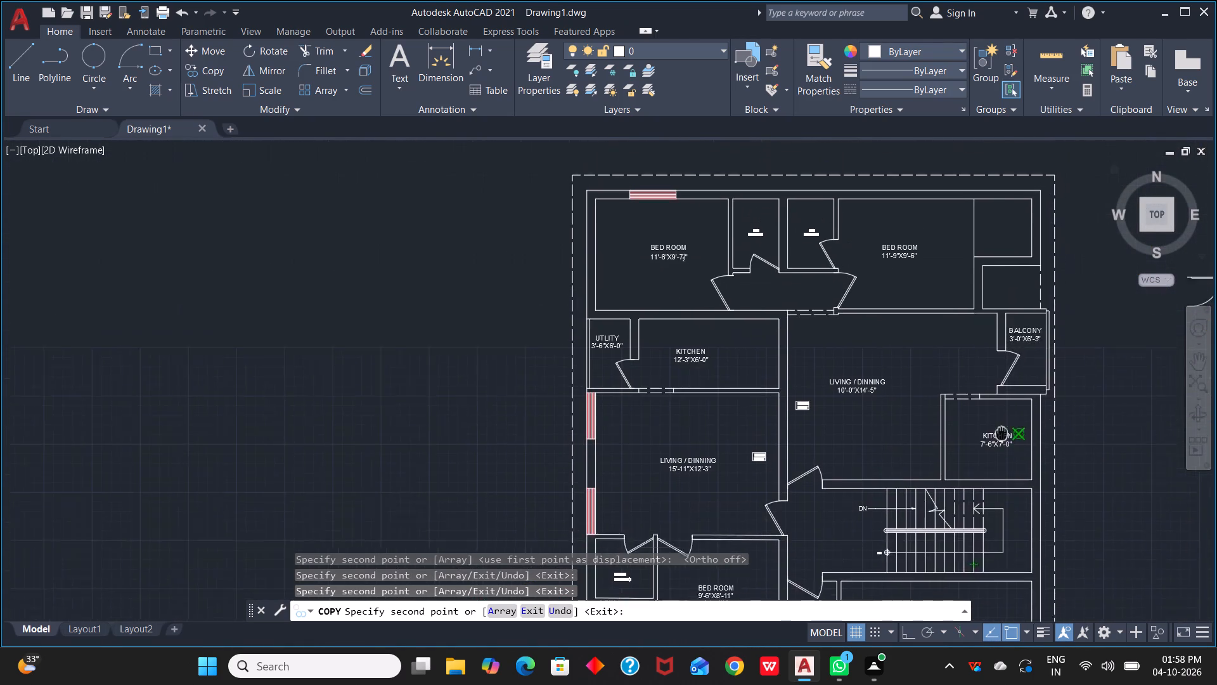
pyautogui.moveTo(1001, 434); pyautogui.dragTo(999, 443, button='middle')
pyautogui.scroll(3, 974, 293)
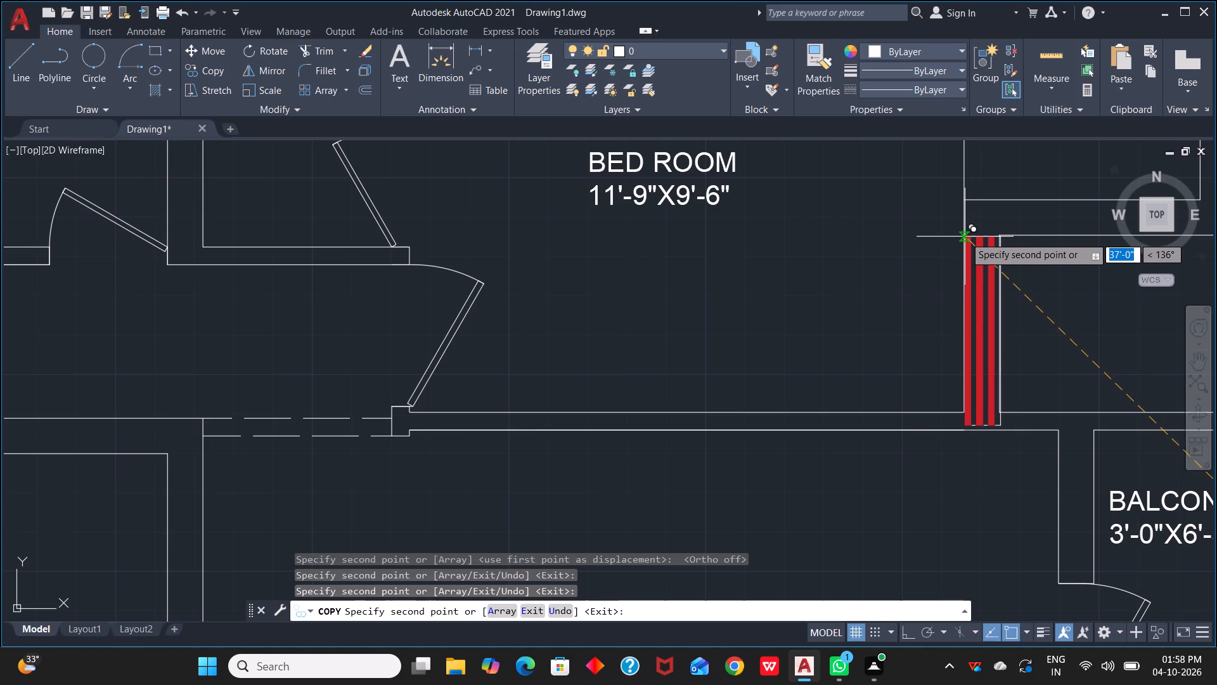
pyautogui.scroll(1, 965, 237)
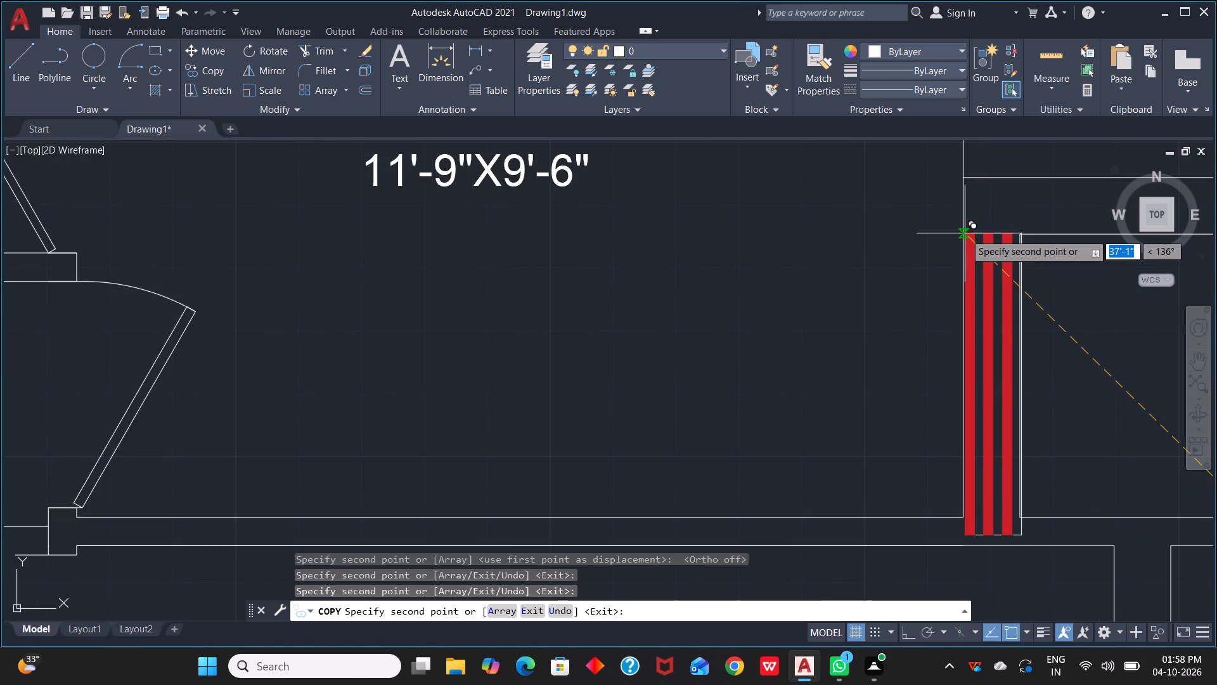
pyautogui.click(963, 234)
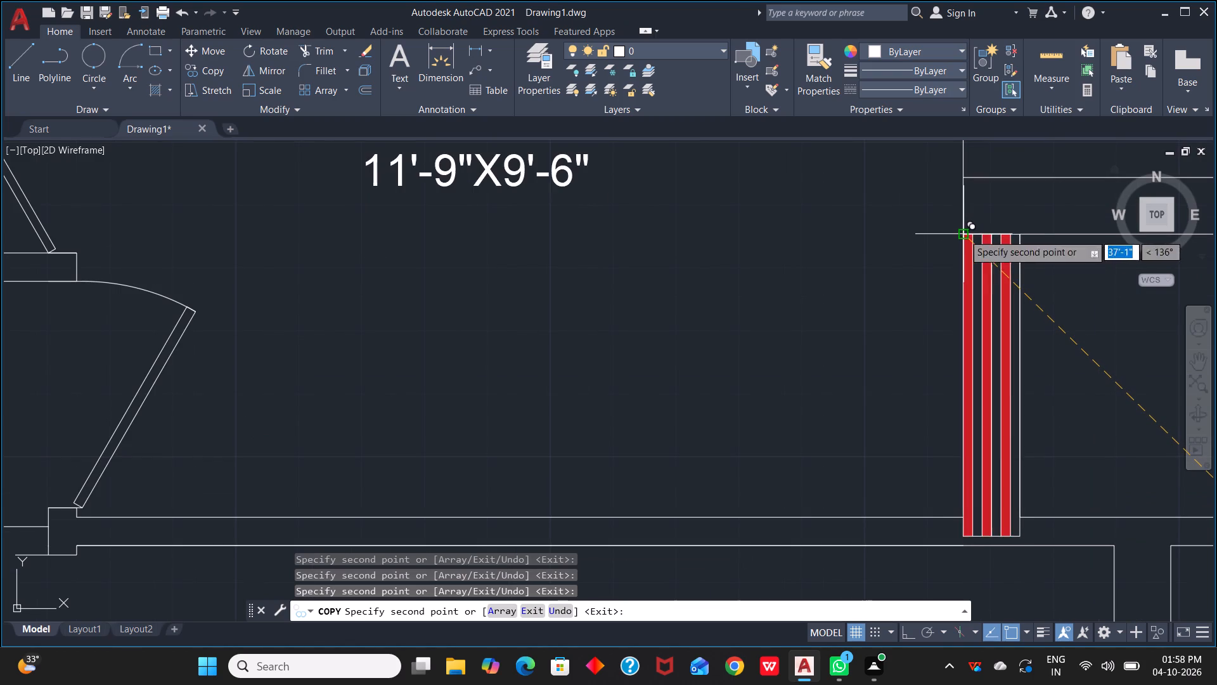
# Place a copy of the vertical symbol in the right outer wall of the 7'-6"X7'-0" kitchen.
pyautogui.scroll(-4, 997, 412)
pyautogui.moveTo(1015, 428); pyautogui.dragTo(949, 222, button='middle')
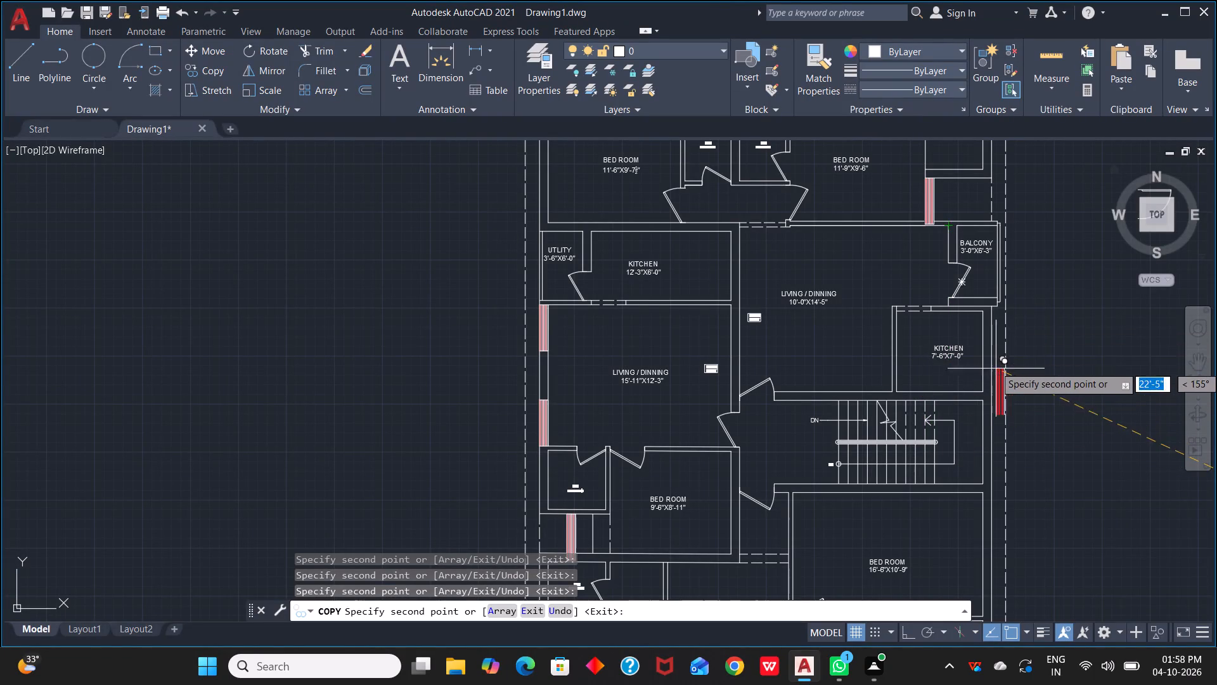
pyautogui.scroll(4, 989, 347)
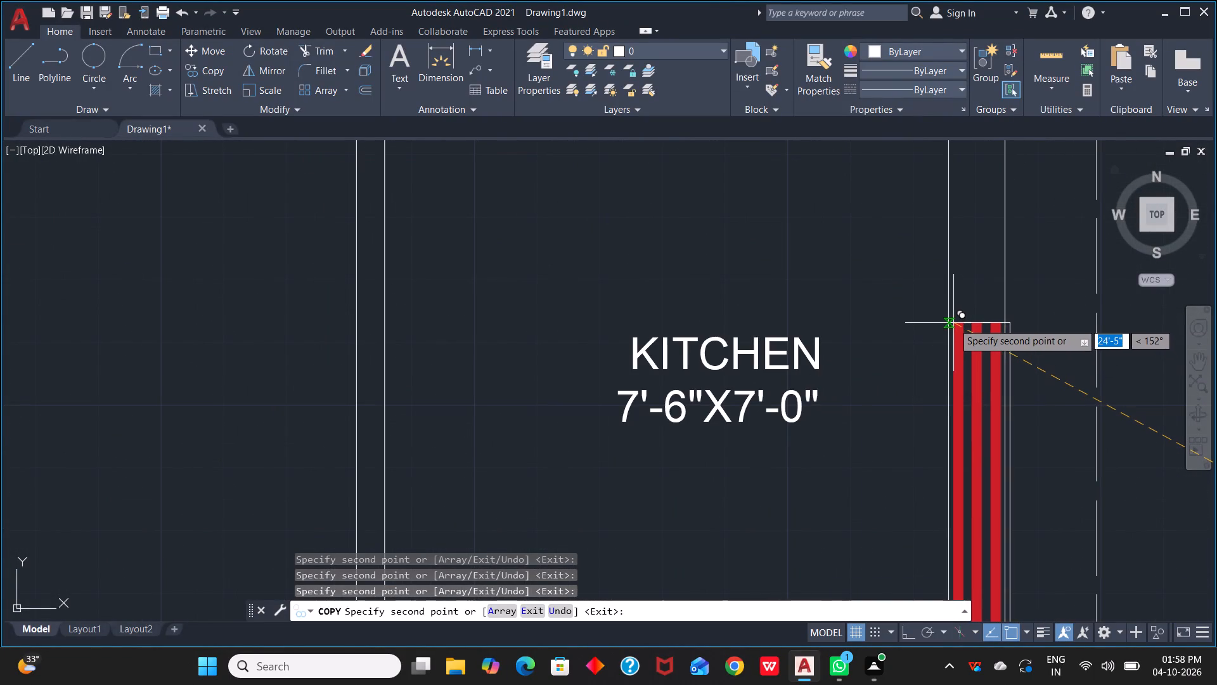
pyautogui.click(949, 321)
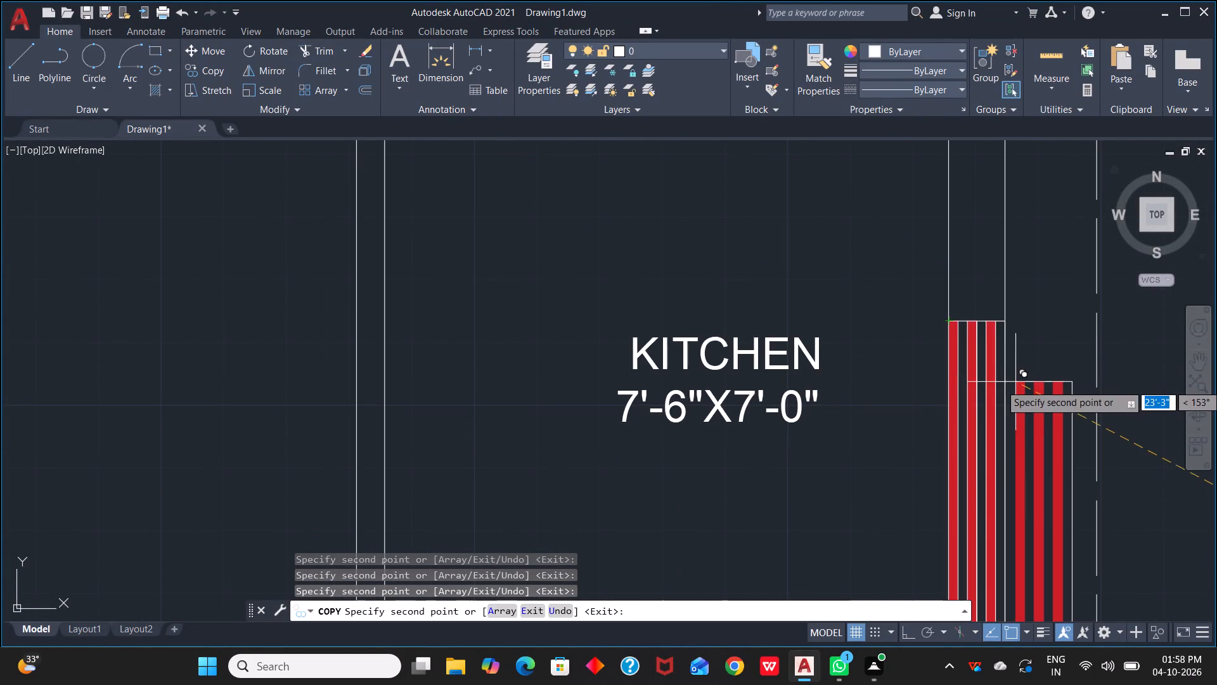
# Place a copy of the vertical symbol near the lower end of the 16'-6"X10'-9" bedroom's right outer wall.
pyautogui.scroll(-2, 1016, 388)
pyautogui.moveTo(1059, 445); pyautogui.dragTo(1074, 228, button='middle')
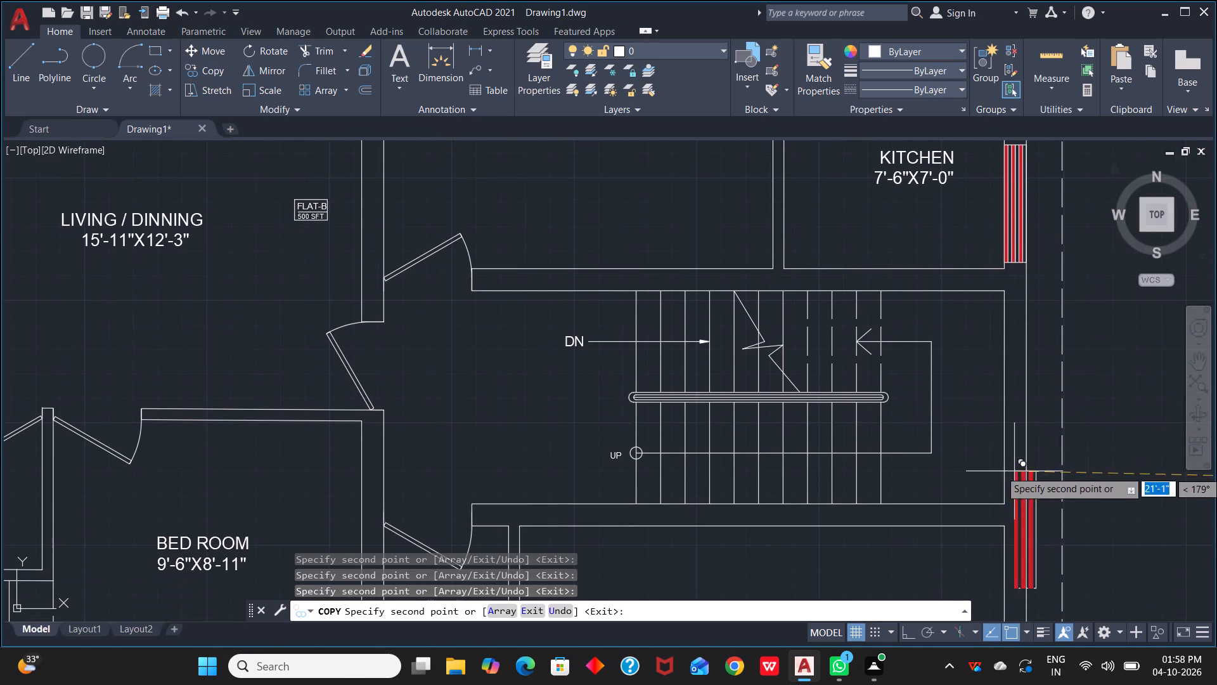
pyautogui.scroll(-1, 1031, 358)
pyautogui.moveTo(1030, 358); pyautogui.dragTo(1030, 219, button='middle')
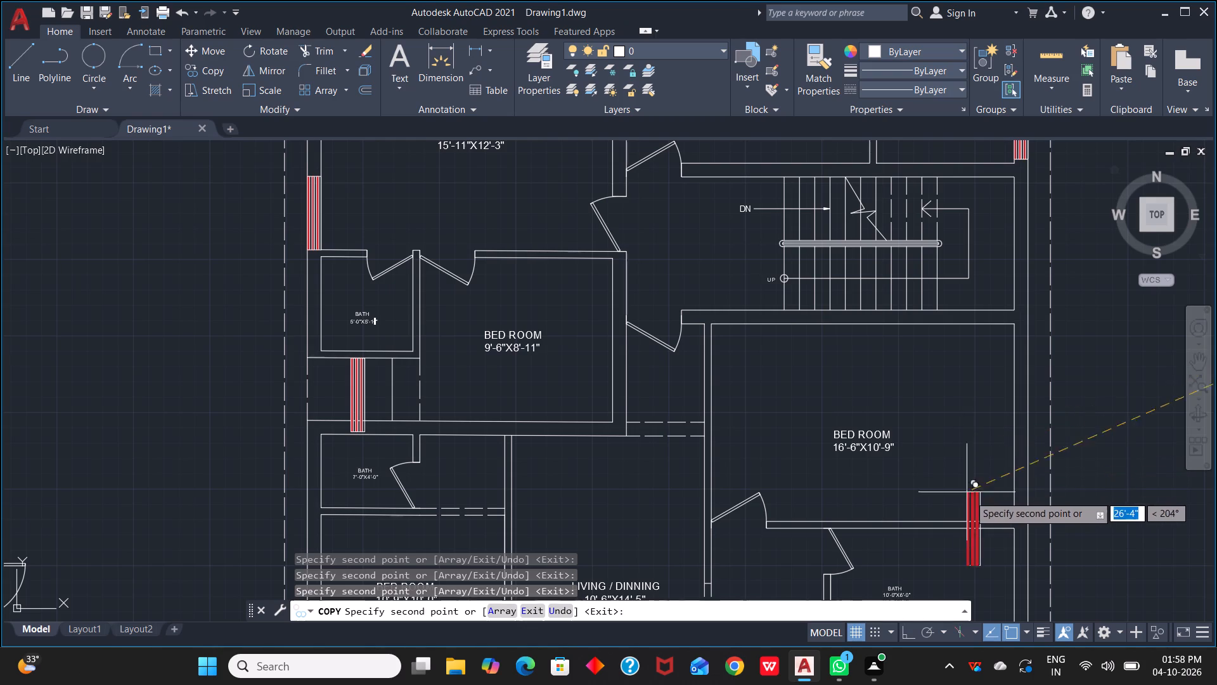
pyautogui.scroll(-3, 972, 468)
pyautogui.moveTo(974, 480); pyautogui.dragTo(974, 478, button='middle')
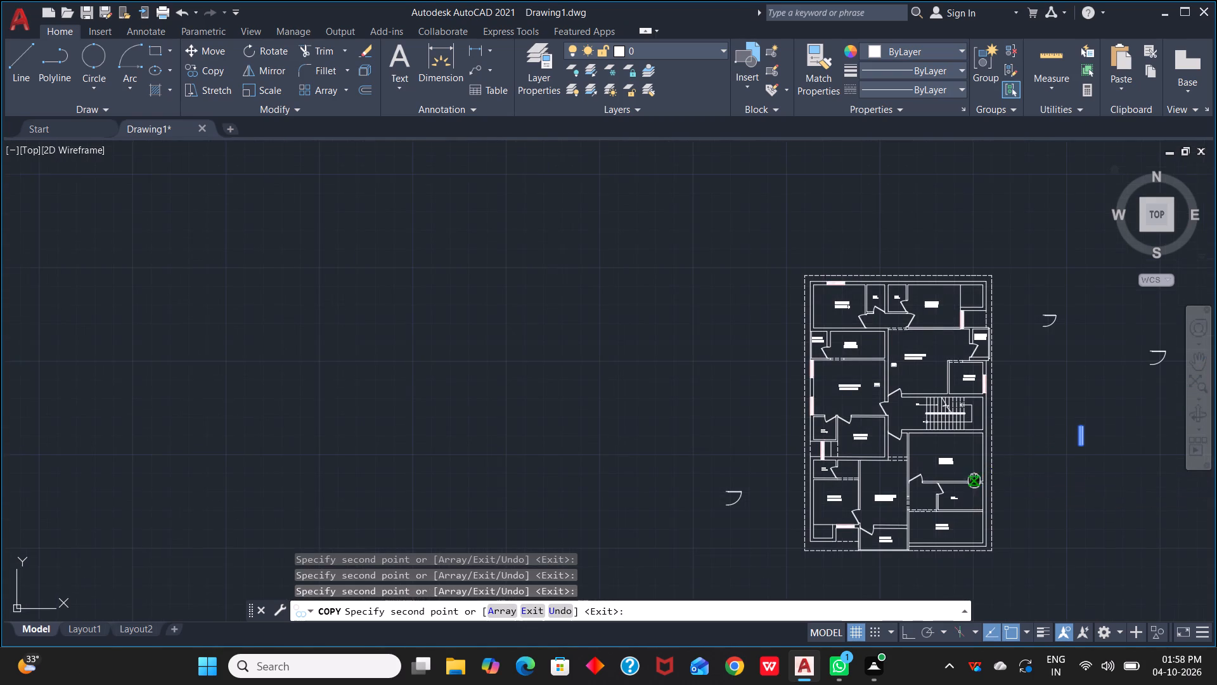
pyautogui.moveTo(974, 478); pyautogui.dragTo(974, 411, button='middle')
pyautogui.scroll(3, 974, 413)
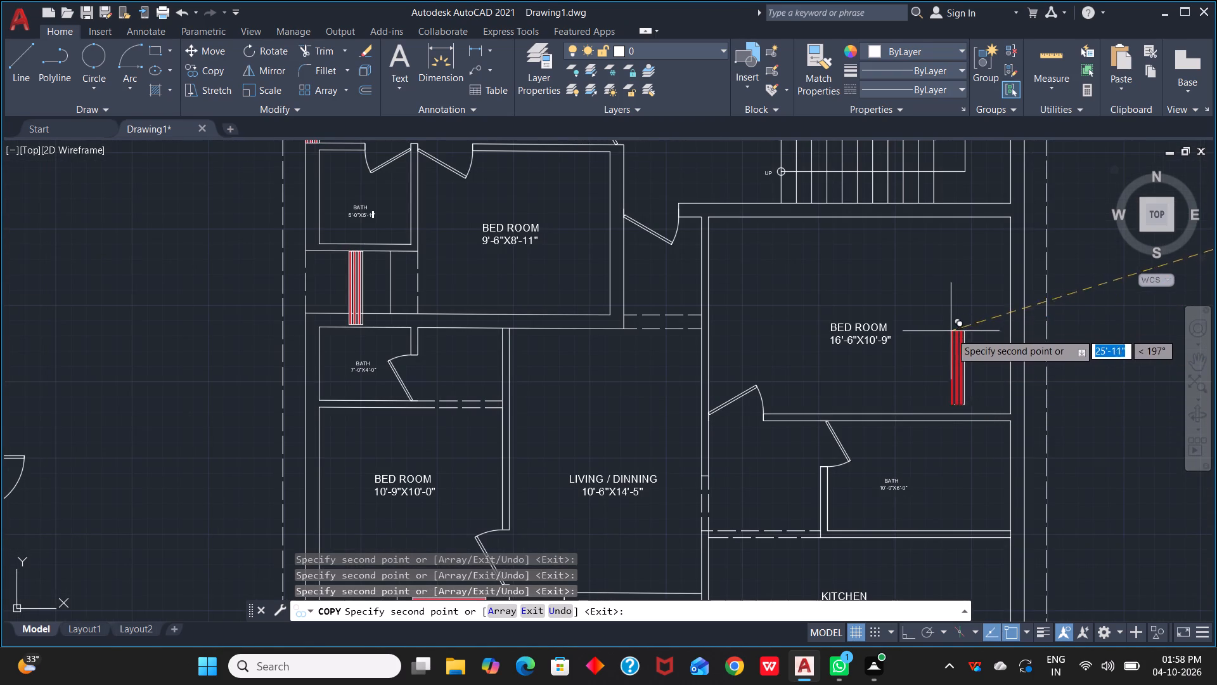
pyautogui.click(1009, 337)
# Place a copy of the vertical symbol in the right outer wall of the 16'-6"X7'-0" kitchen and finish copying.
pyautogui.scroll(-1, 1030, 502)
pyautogui.moveTo(998, 506); pyautogui.dragTo(986, 367, button='middle')
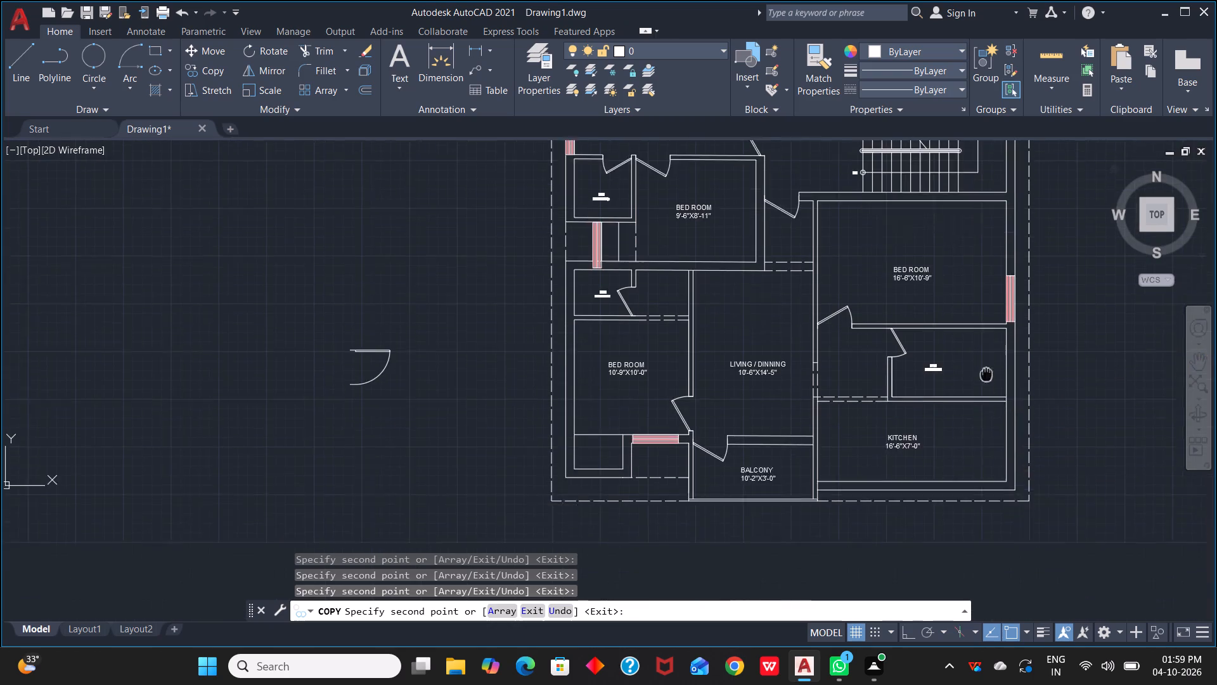
pyautogui.moveTo(986, 367); pyautogui.dragTo(986, 308, button='middle')
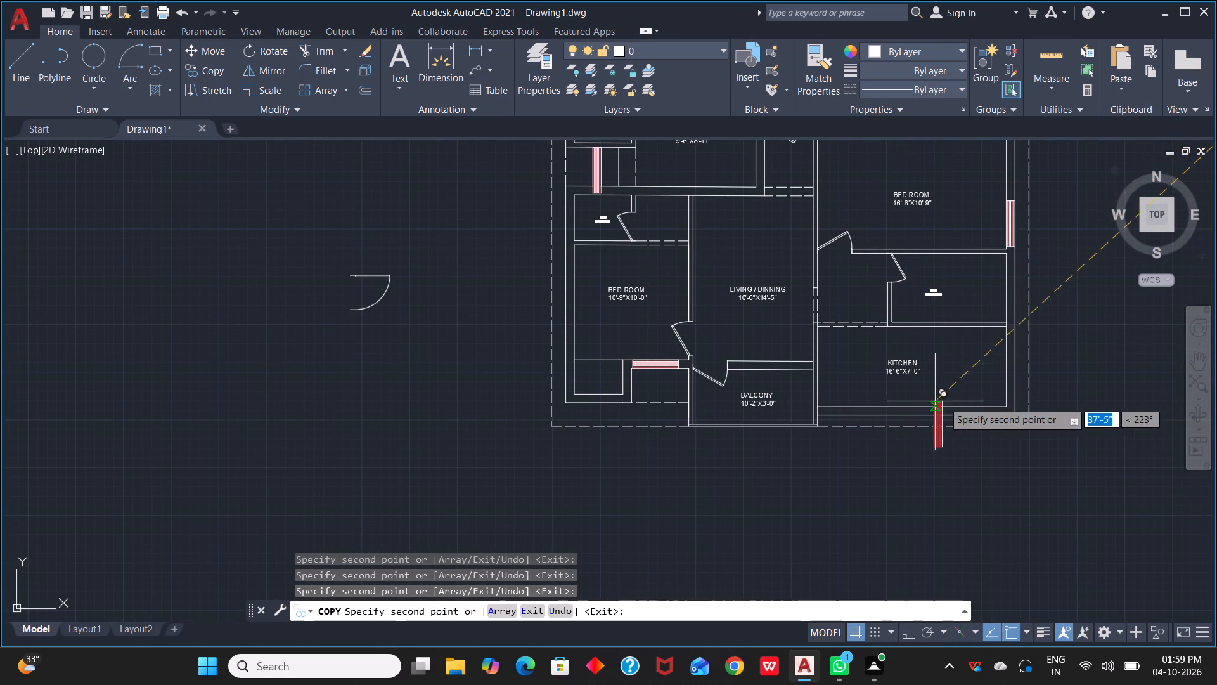
pyautogui.scroll(-1, 988, 403)
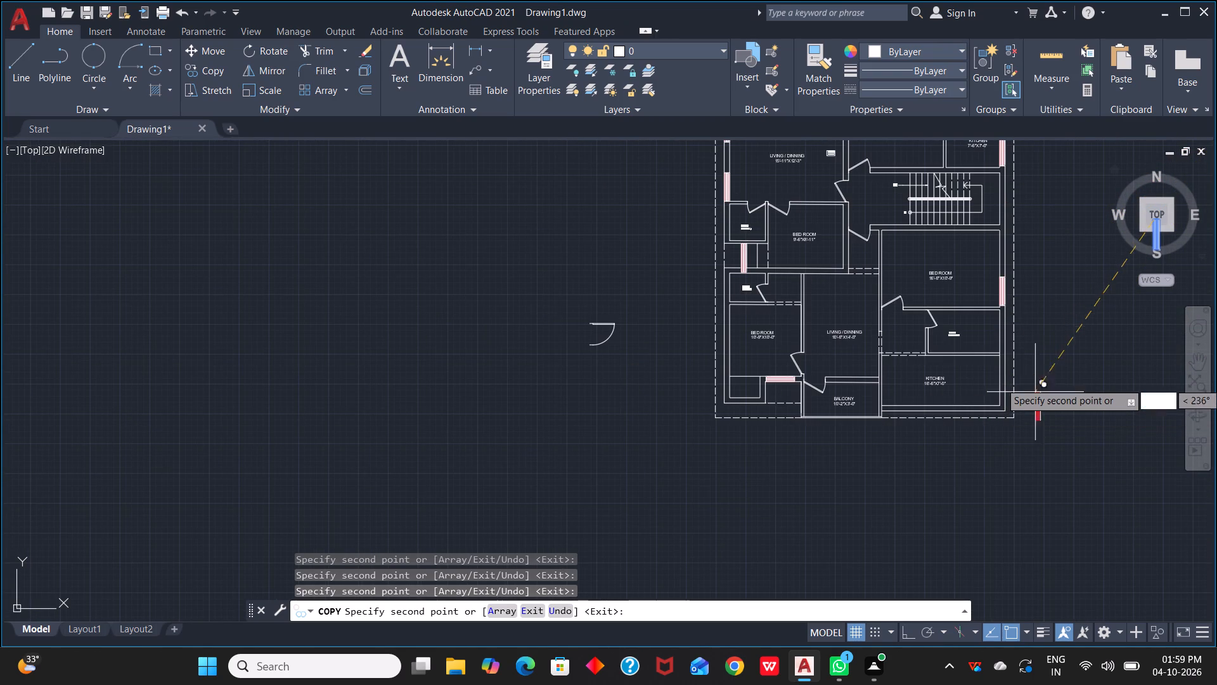
pyautogui.scroll(4, 1005, 374)
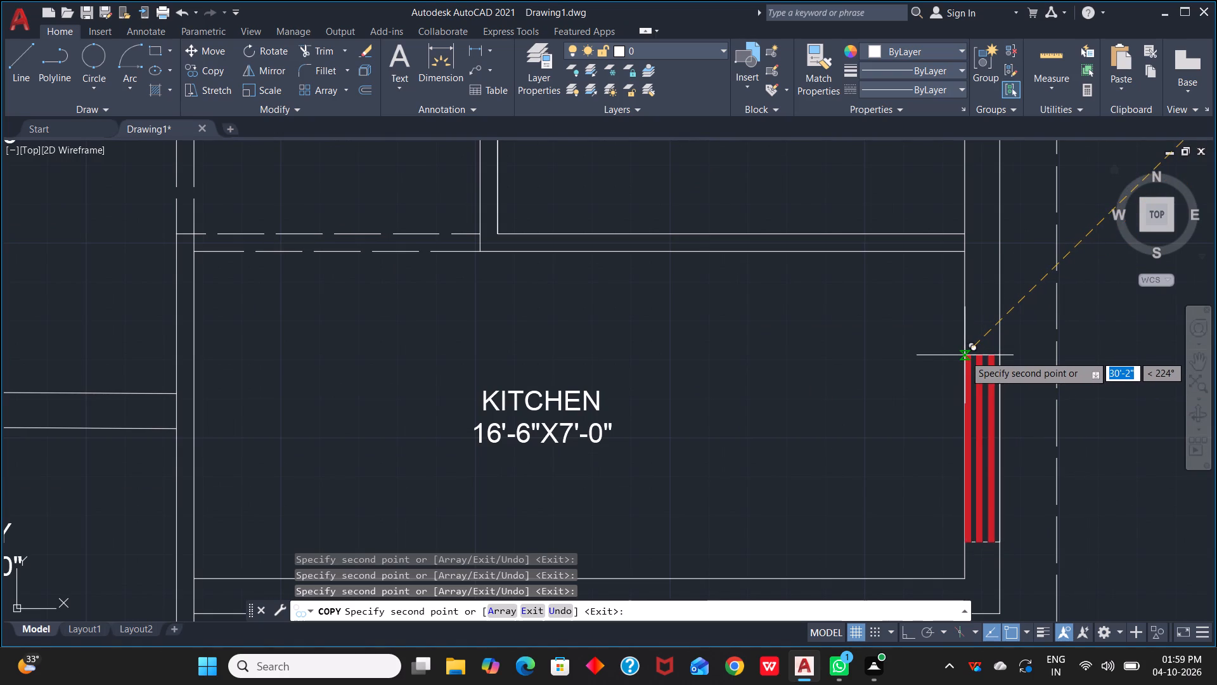
pyautogui.click(965, 355)
pyautogui.scroll(-2, 1169, 407)
pyautogui.scroll(-1, 1117, 330)
pyautogui.moveTo(1117, 330); pyautogui.dragTo(1058, 349, button='middle')
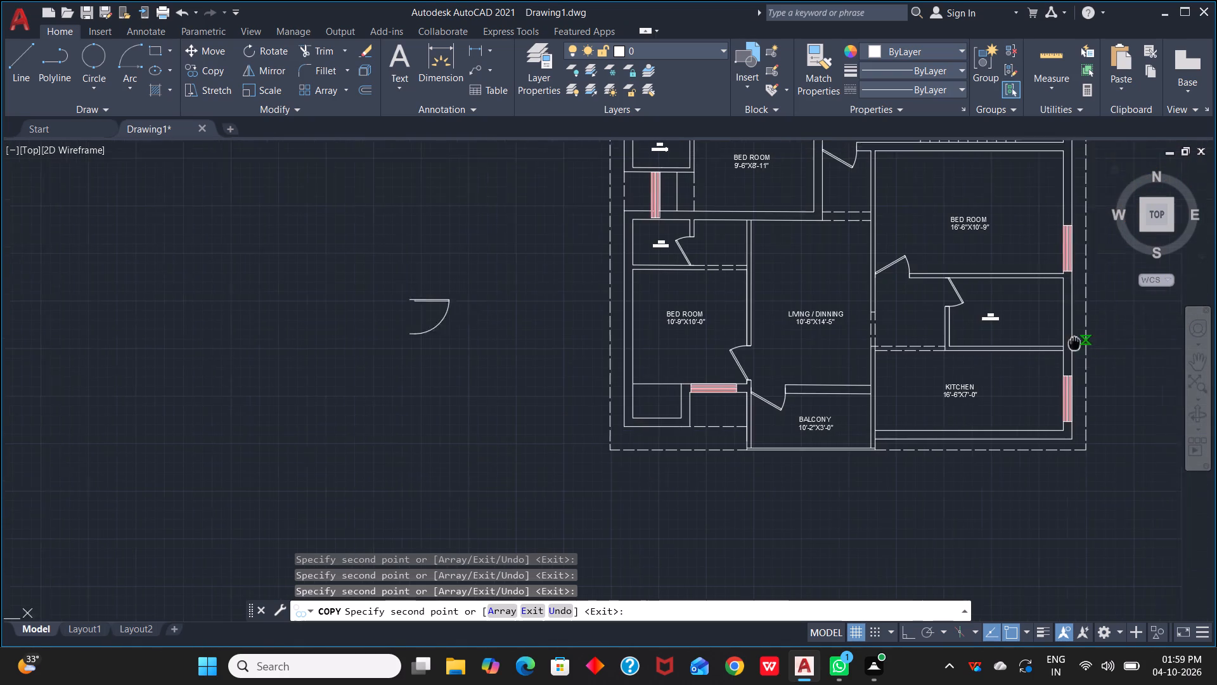
pyautogui.moveTo(1058, 349); pyautogui.dragTo(934, 401, button='middle')
pyautogui.press('Escape')
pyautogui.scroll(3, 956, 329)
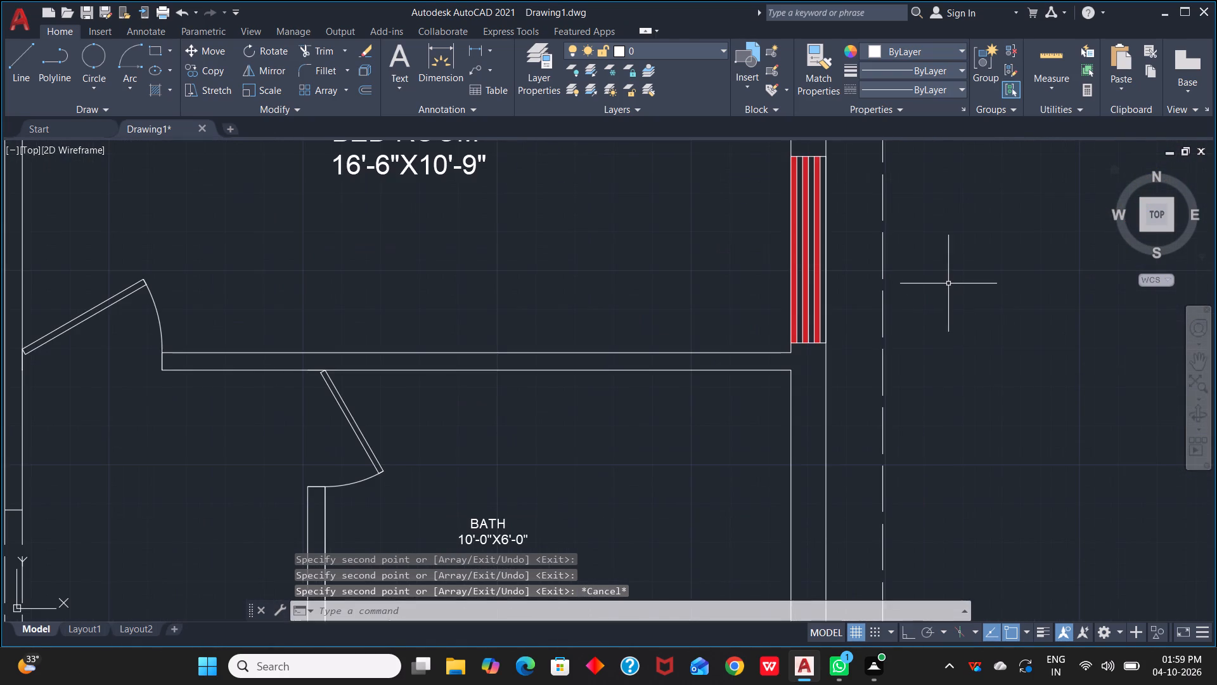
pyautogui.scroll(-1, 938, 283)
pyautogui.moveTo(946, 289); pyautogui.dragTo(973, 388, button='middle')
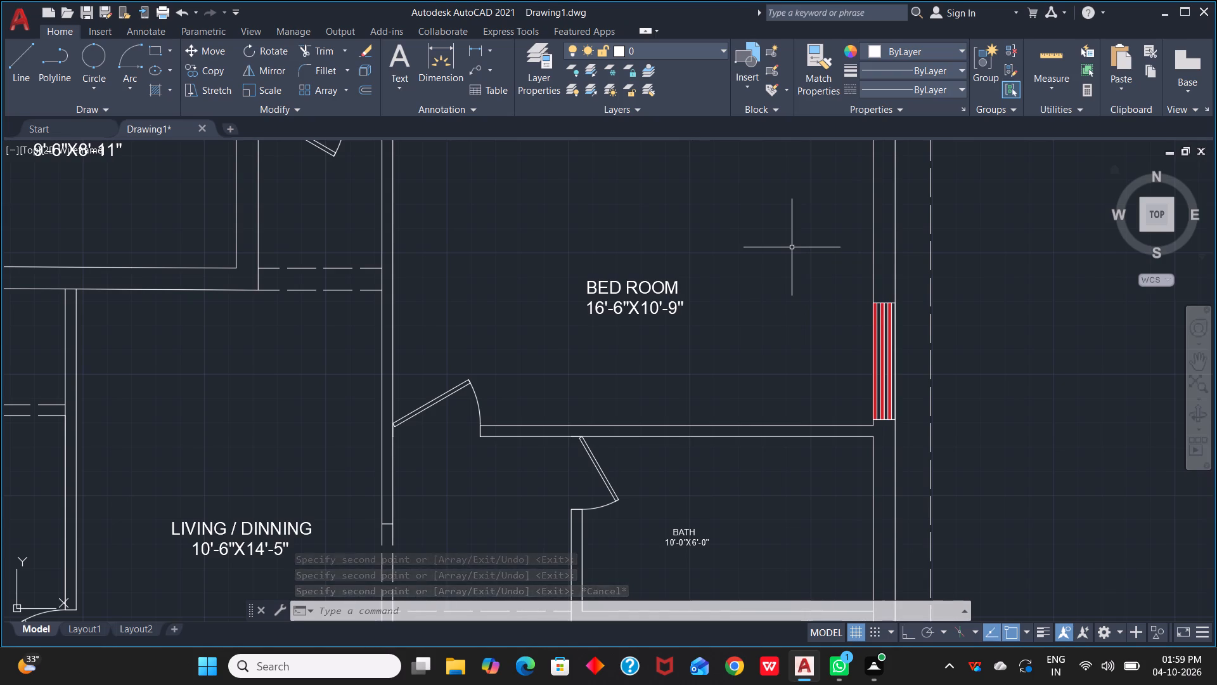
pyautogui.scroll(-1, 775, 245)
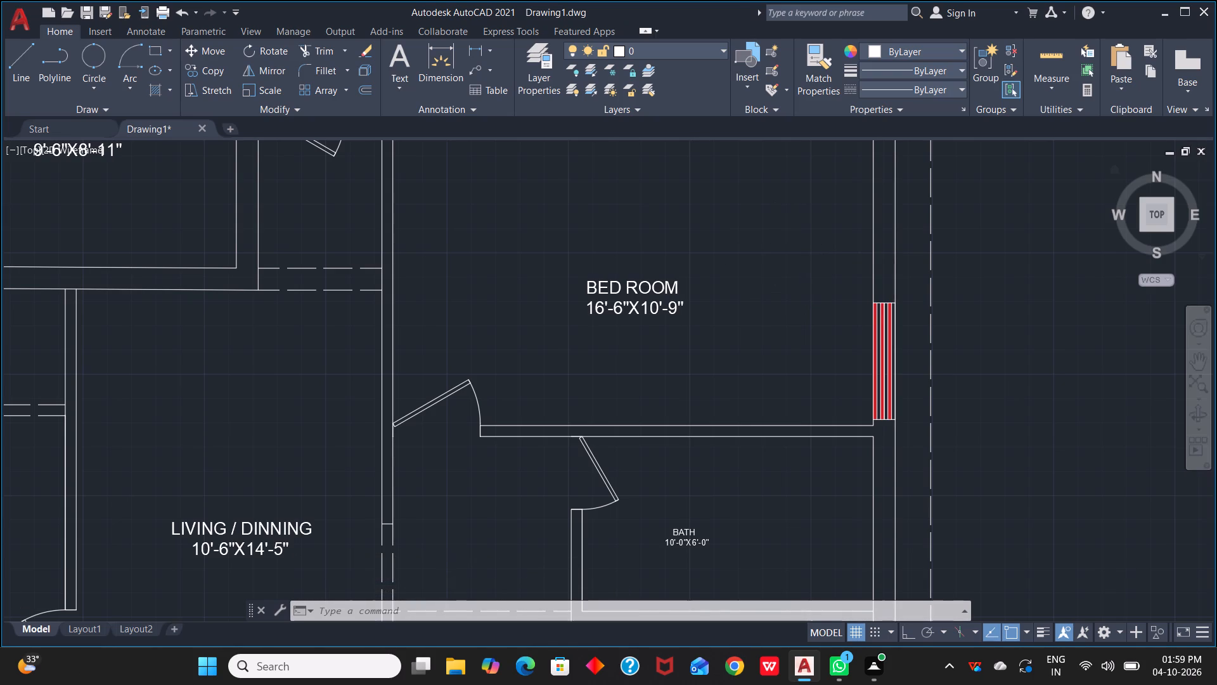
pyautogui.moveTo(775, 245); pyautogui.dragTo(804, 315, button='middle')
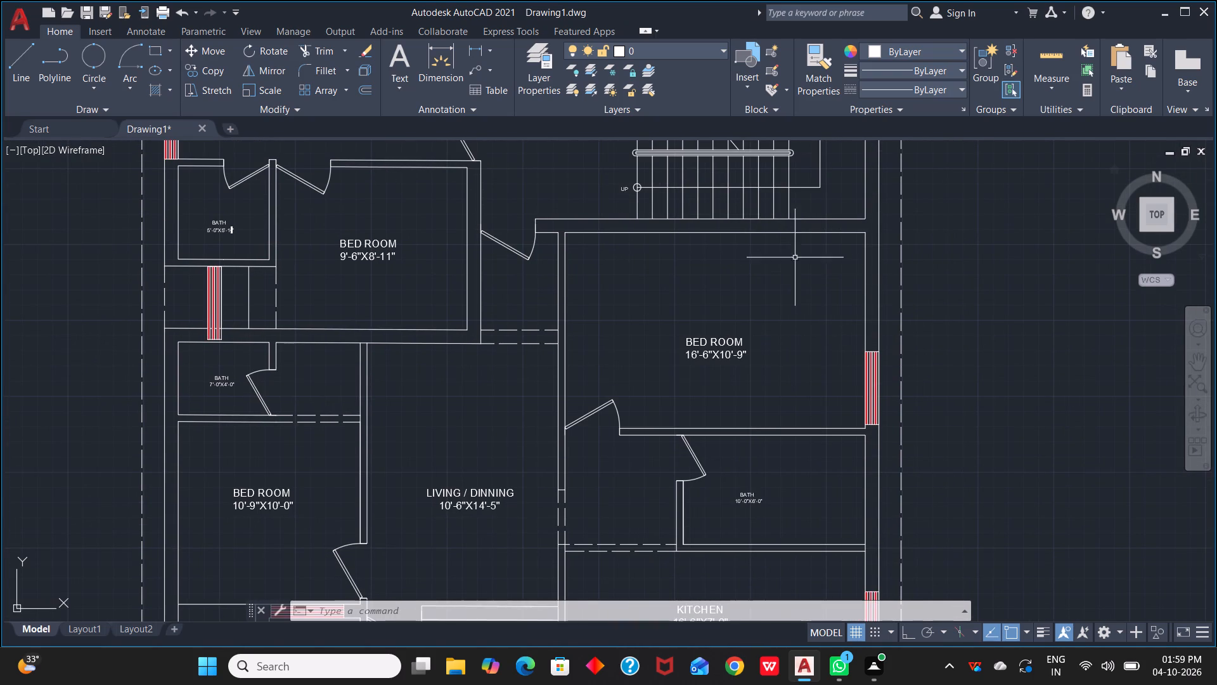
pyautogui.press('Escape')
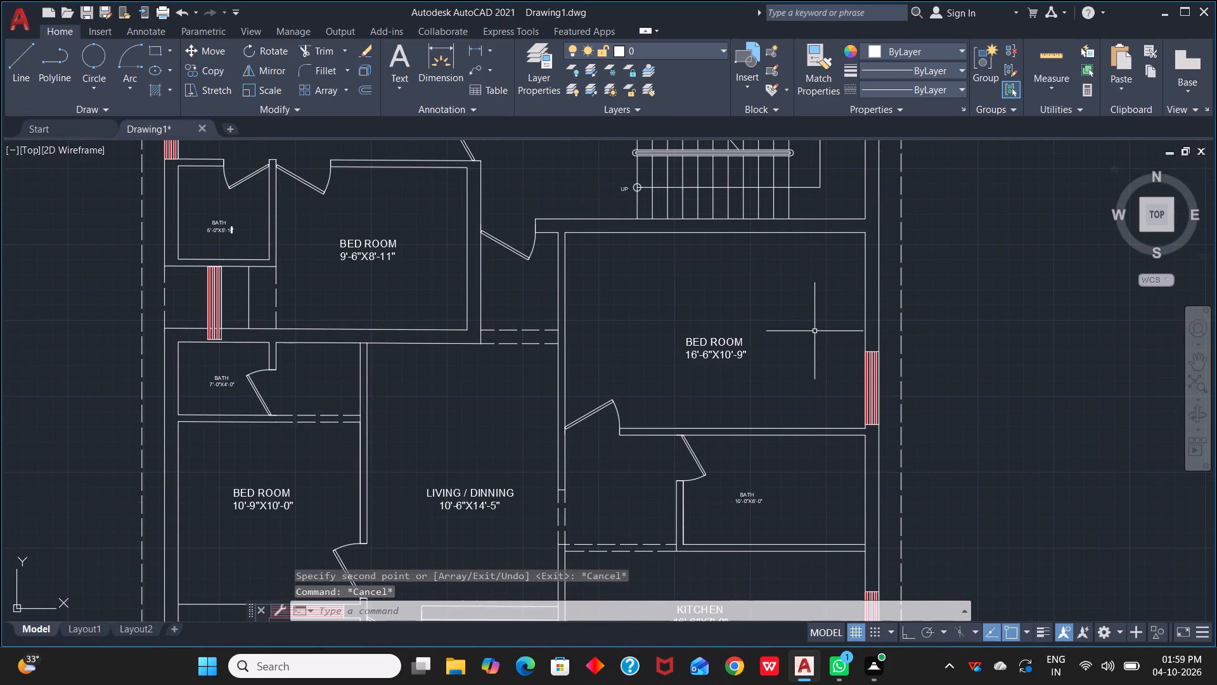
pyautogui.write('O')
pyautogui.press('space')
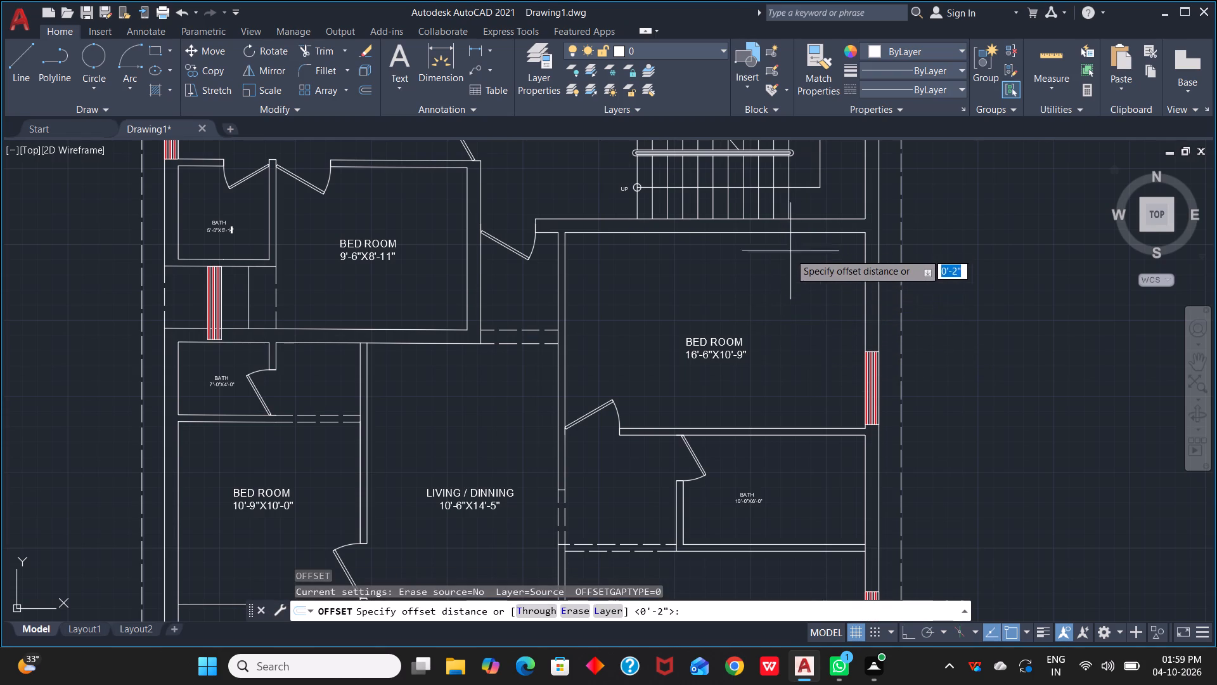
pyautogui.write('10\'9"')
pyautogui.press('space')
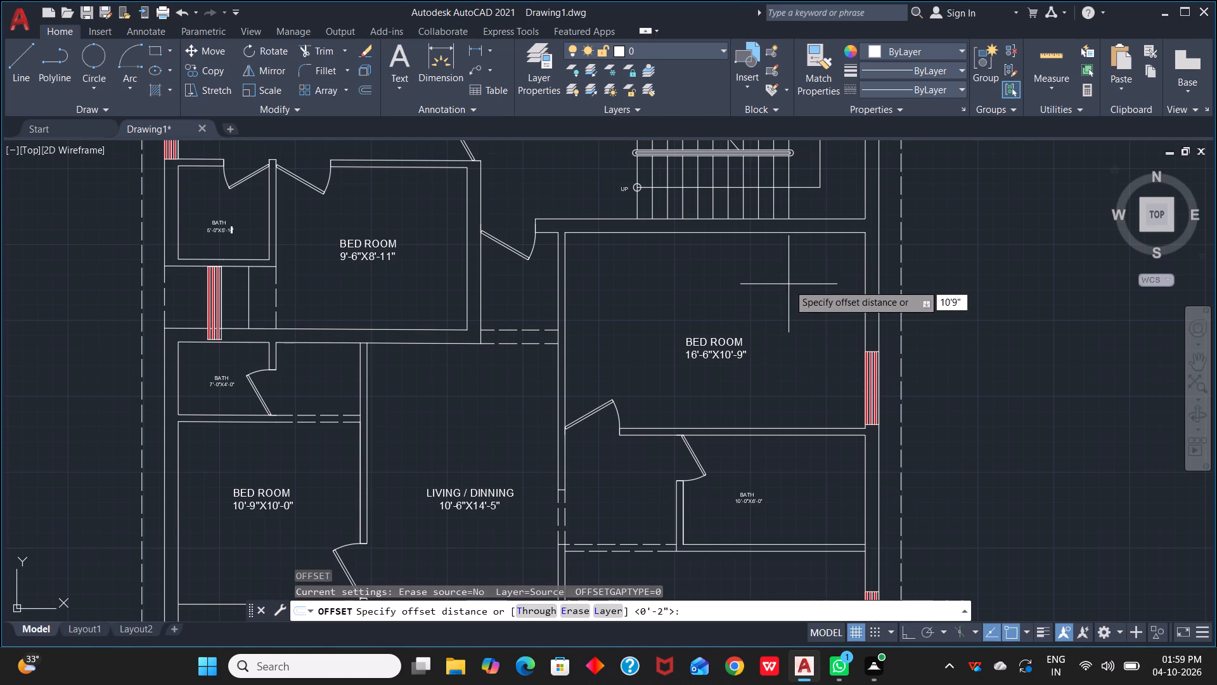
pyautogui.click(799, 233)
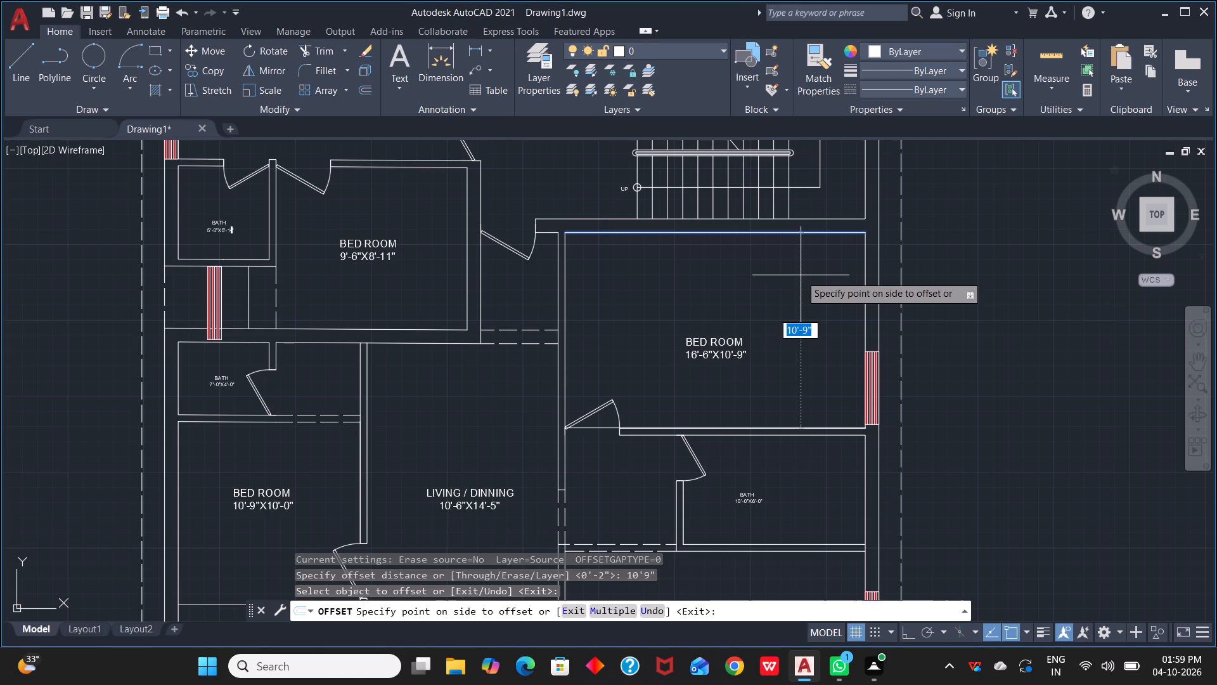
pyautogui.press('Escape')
# Move the 16'-6"X10'-9" bedroom's striped symbol by its centre grip out of the right outer wall into the room.
pyautogui.scroll(3, 877, 388)
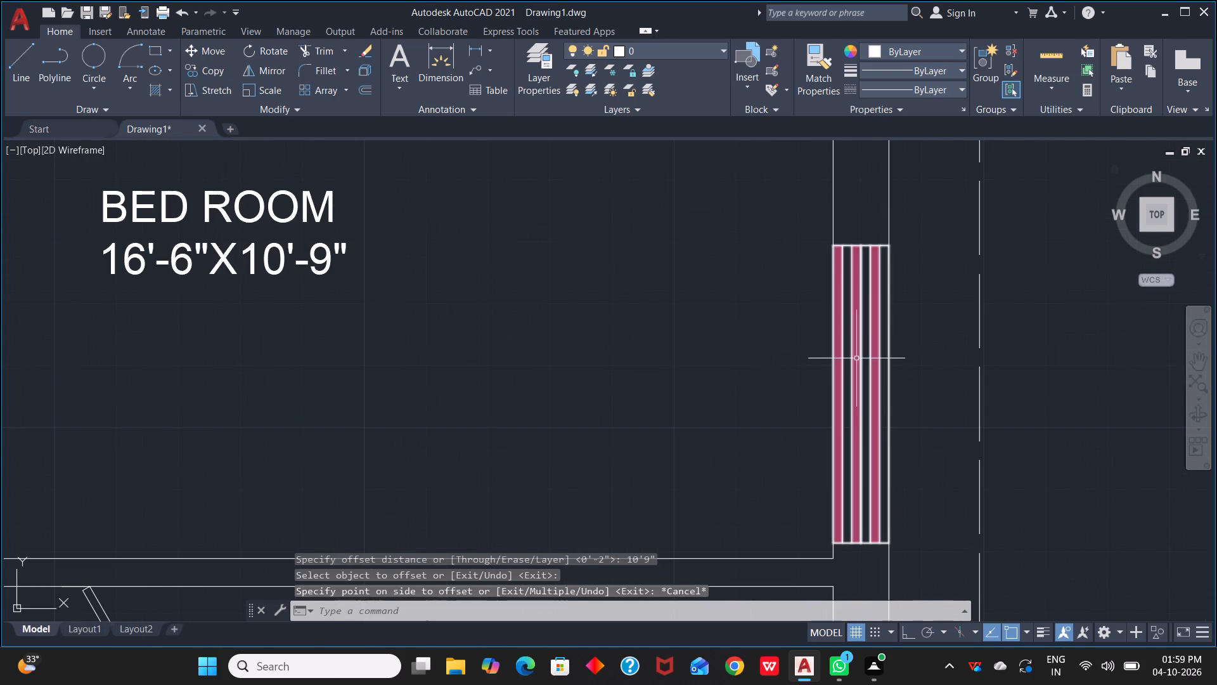
pyautogui.click(861, 358)
pyautogui.moveTo(858, 396); pyautogui.dragTo(863, 417)
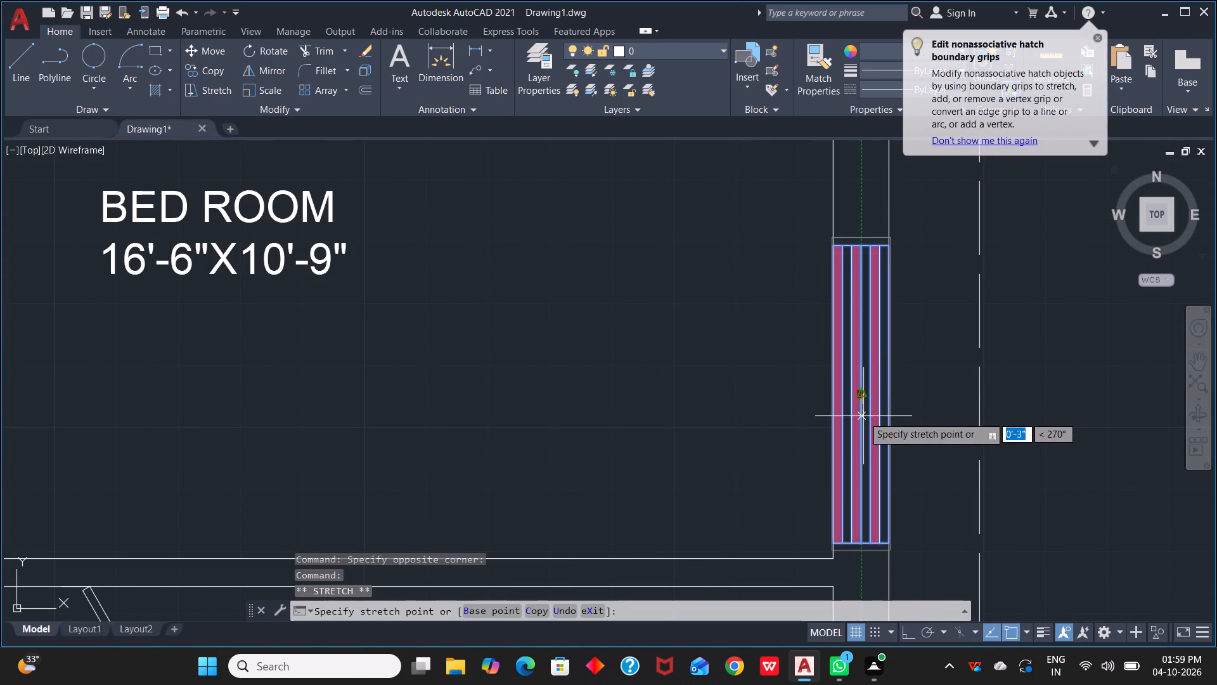
pyautogui.moveTo(863, 417); pyautogui.dragTo(842, 397)
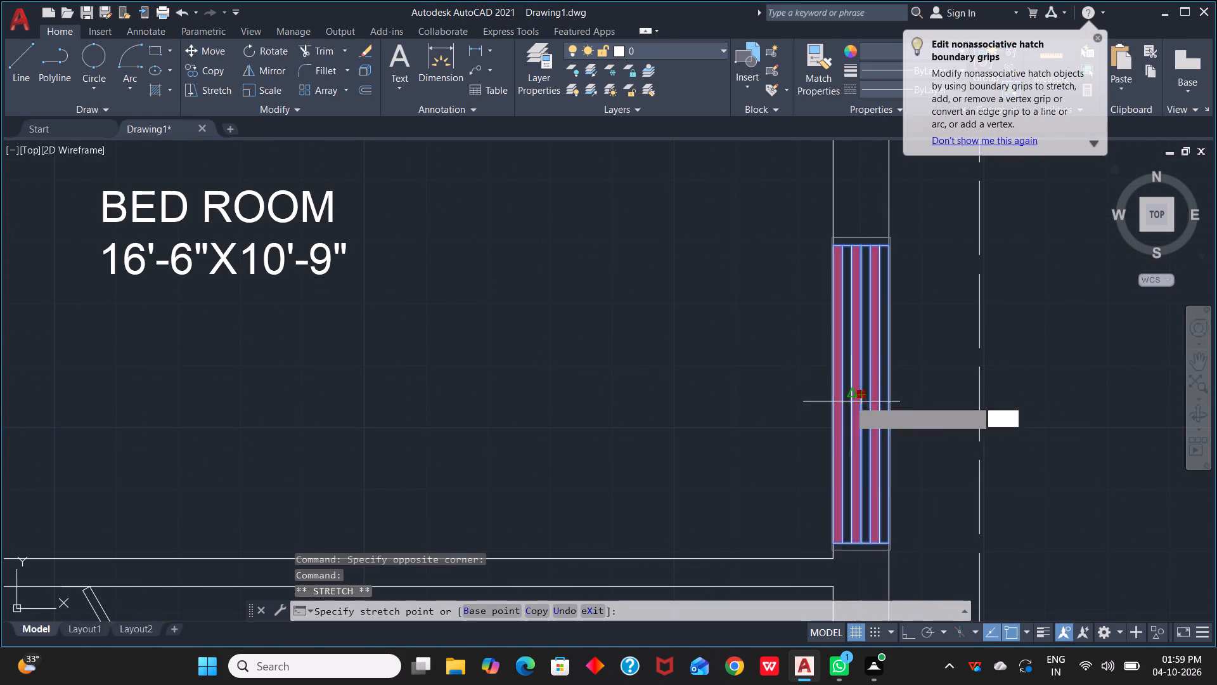
pyautogui.moveTo(842, 397); pyautogui.dragTo(712, 366)
pyautogui.click(714, 366)
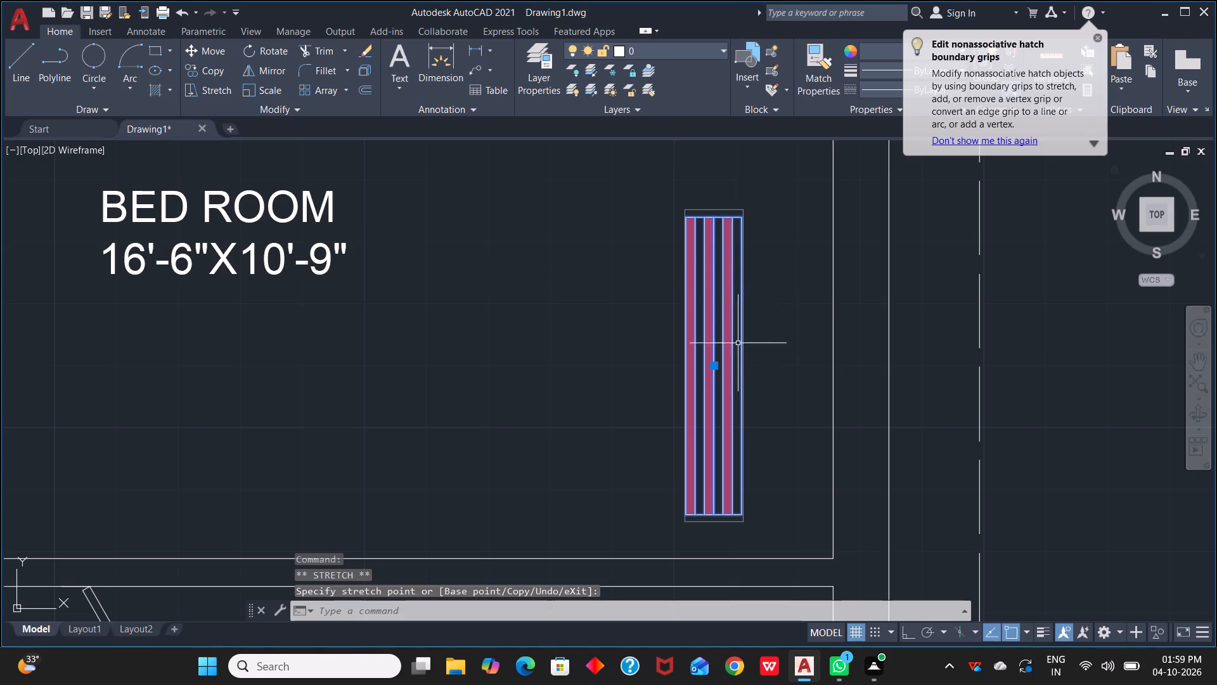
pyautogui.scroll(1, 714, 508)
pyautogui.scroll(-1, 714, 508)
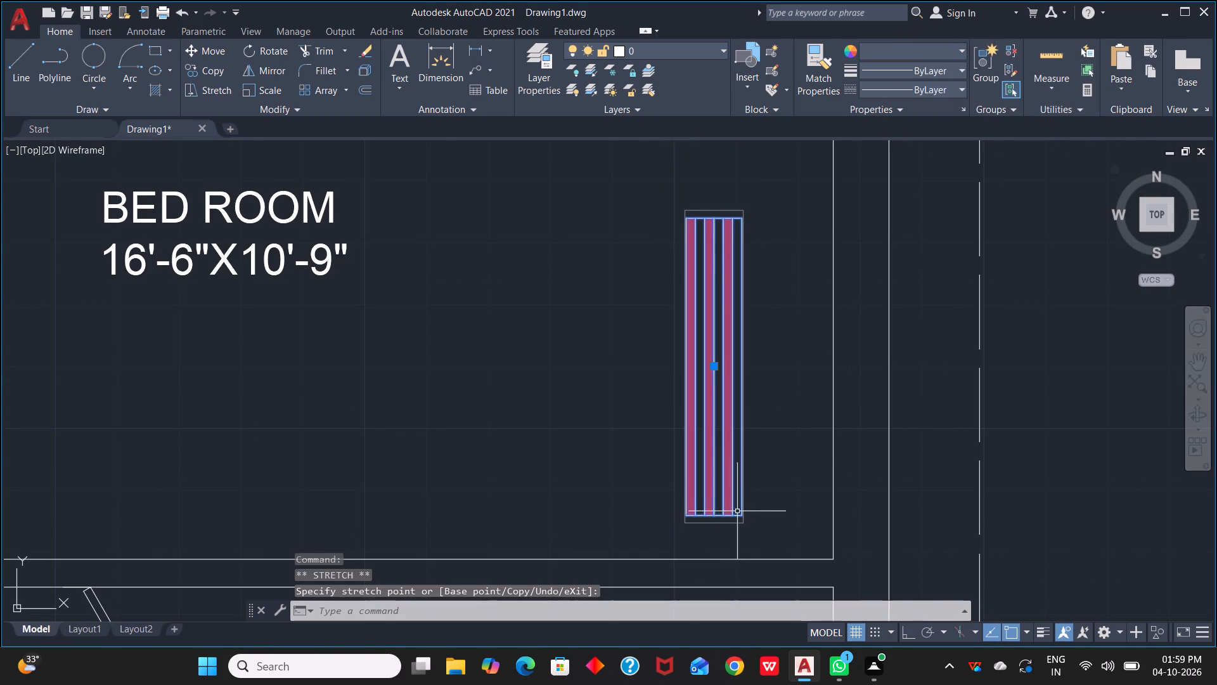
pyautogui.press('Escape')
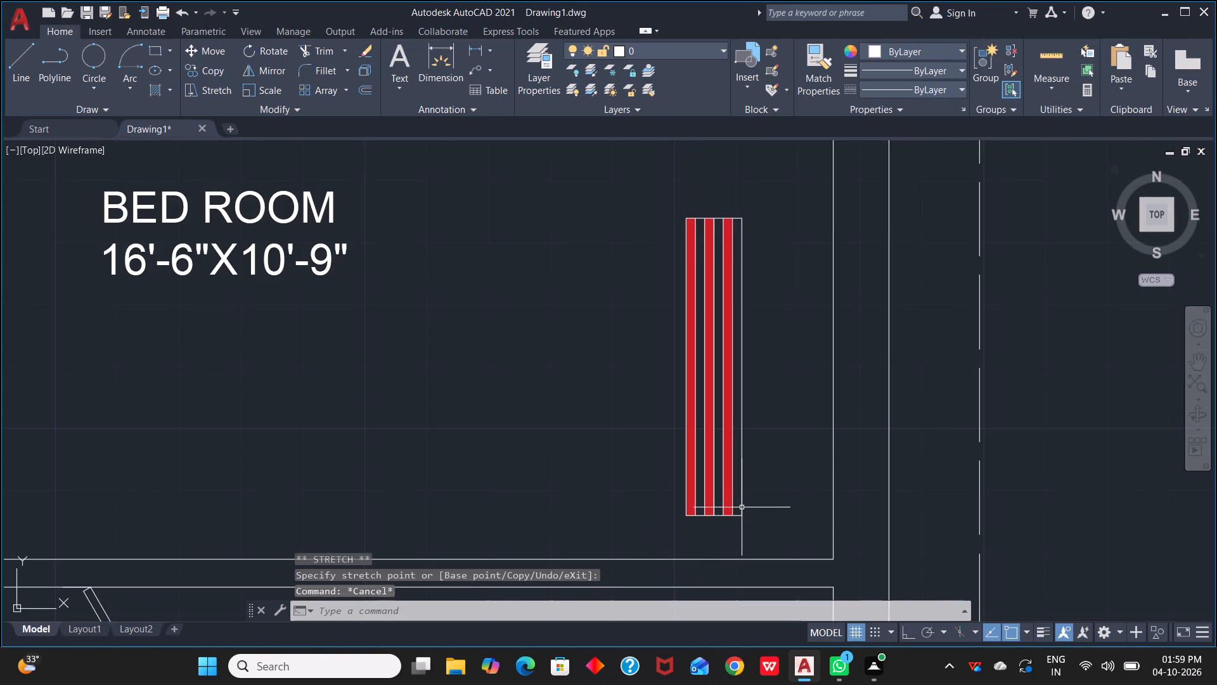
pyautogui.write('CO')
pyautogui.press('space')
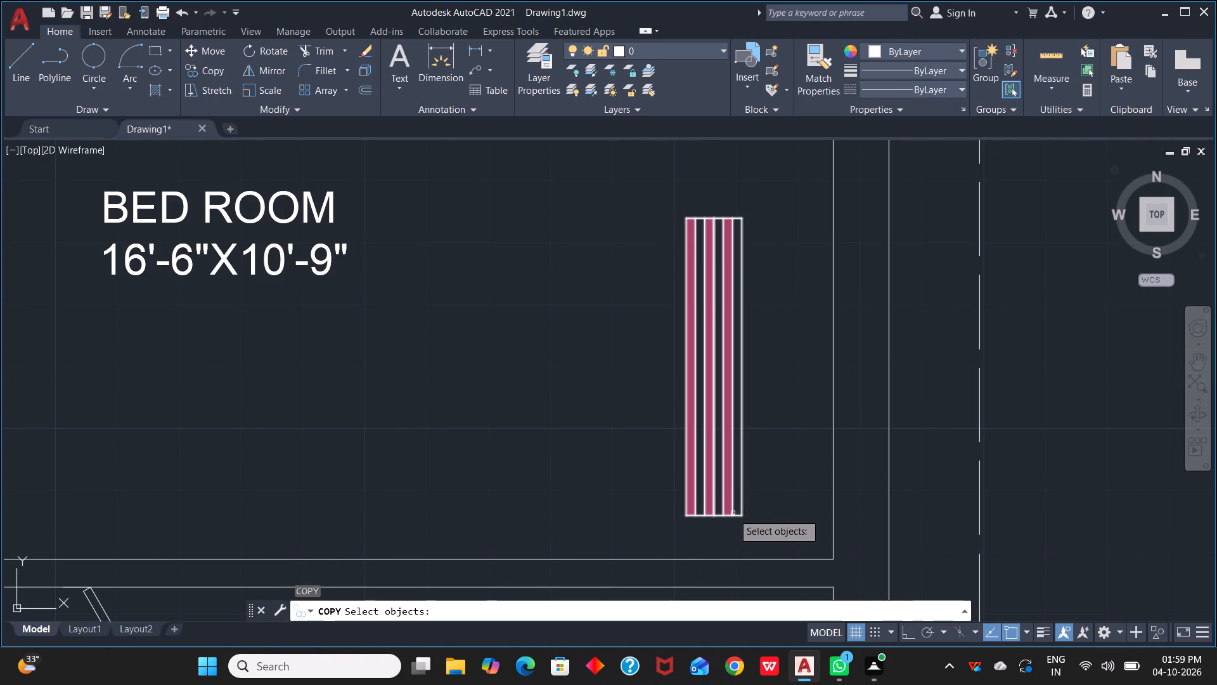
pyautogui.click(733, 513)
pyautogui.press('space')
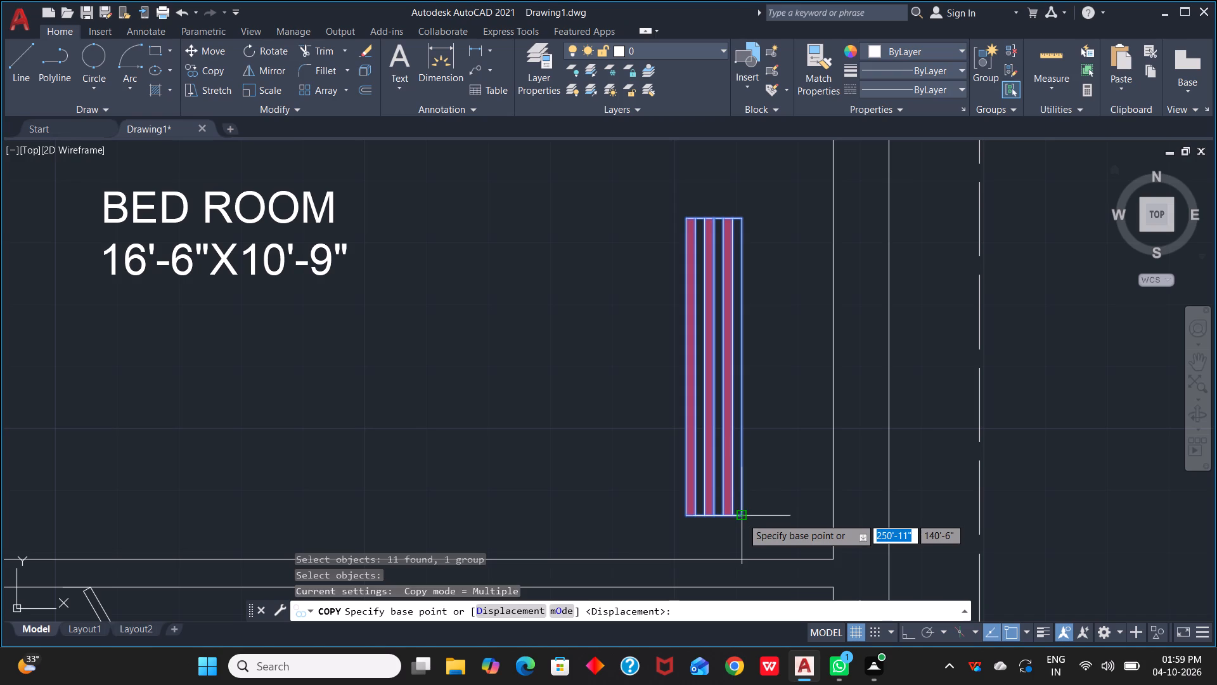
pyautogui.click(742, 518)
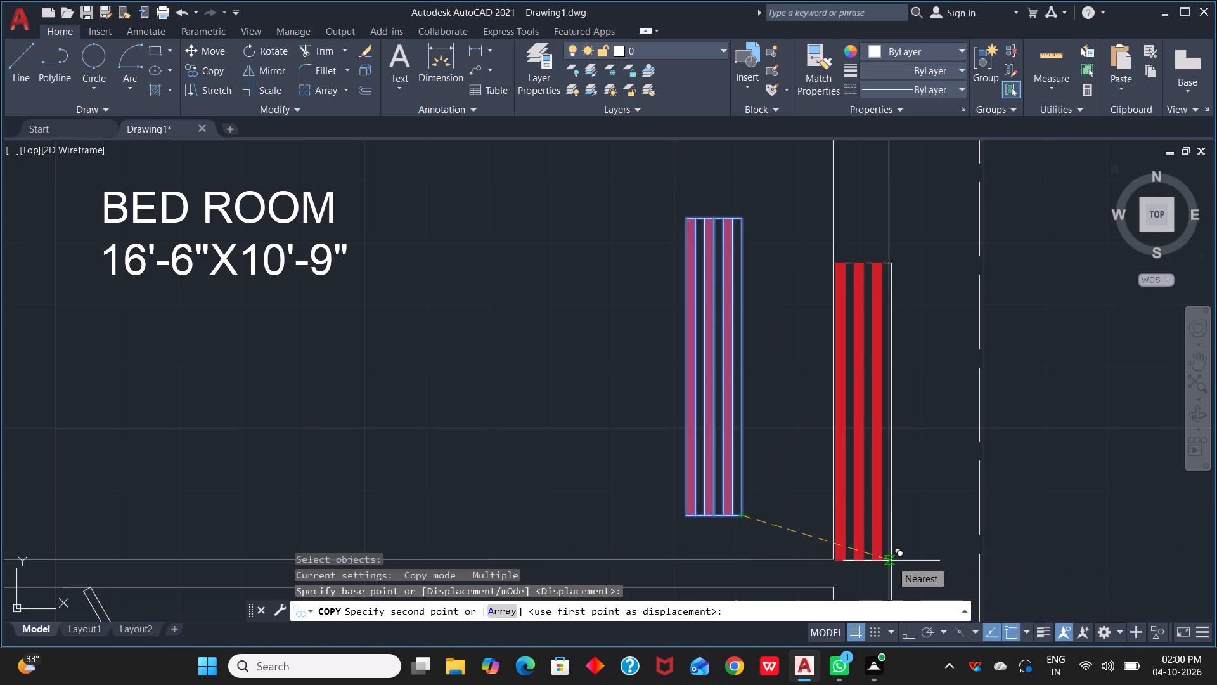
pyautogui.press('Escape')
# Copy the bedroom's striped symbol by its lower-left corner to the room's lower-right inner corner, within the outer wall.
pyautogui.click(713, 489)
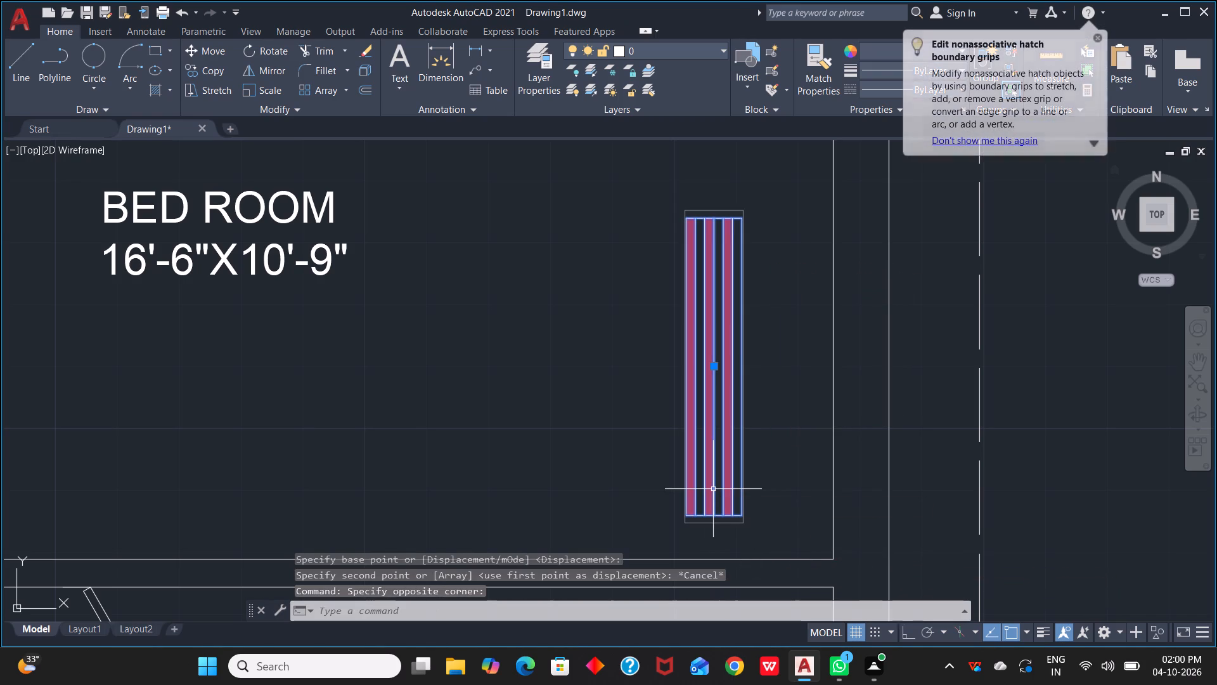
pyautogui.press('c')
pyautogui.press('o')
pyautogui.press('space')
pyautogui.click(690, 512)
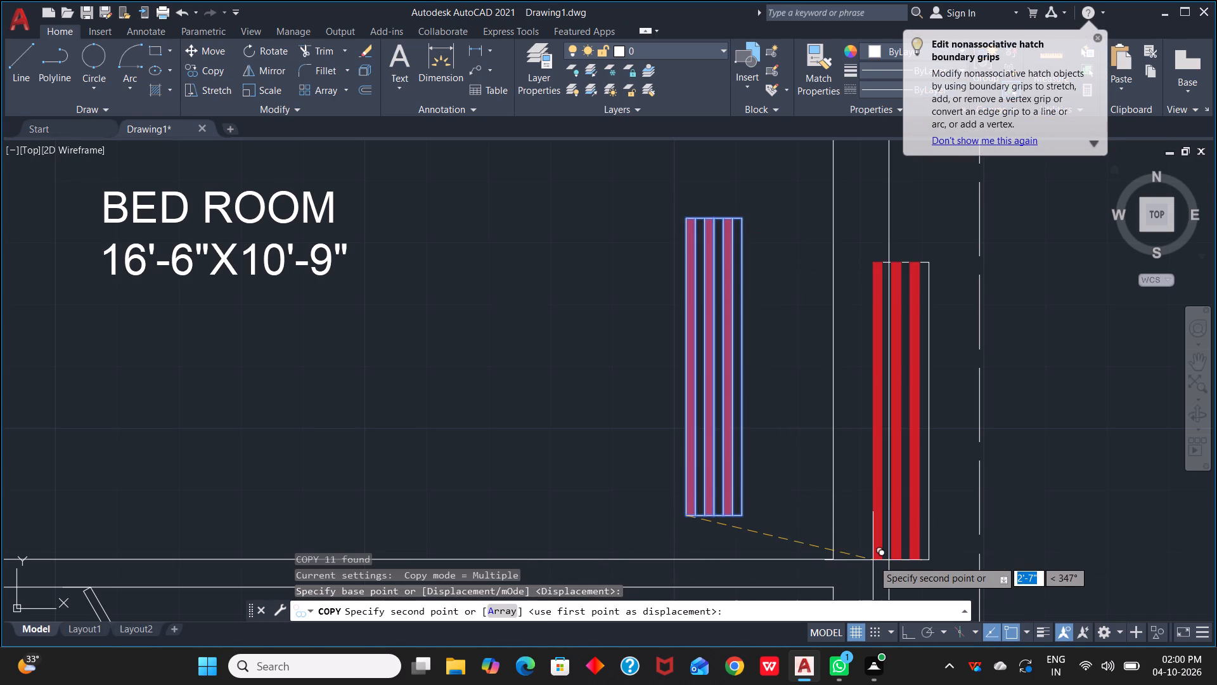
pyautogui.scroll(3, 830, 561)
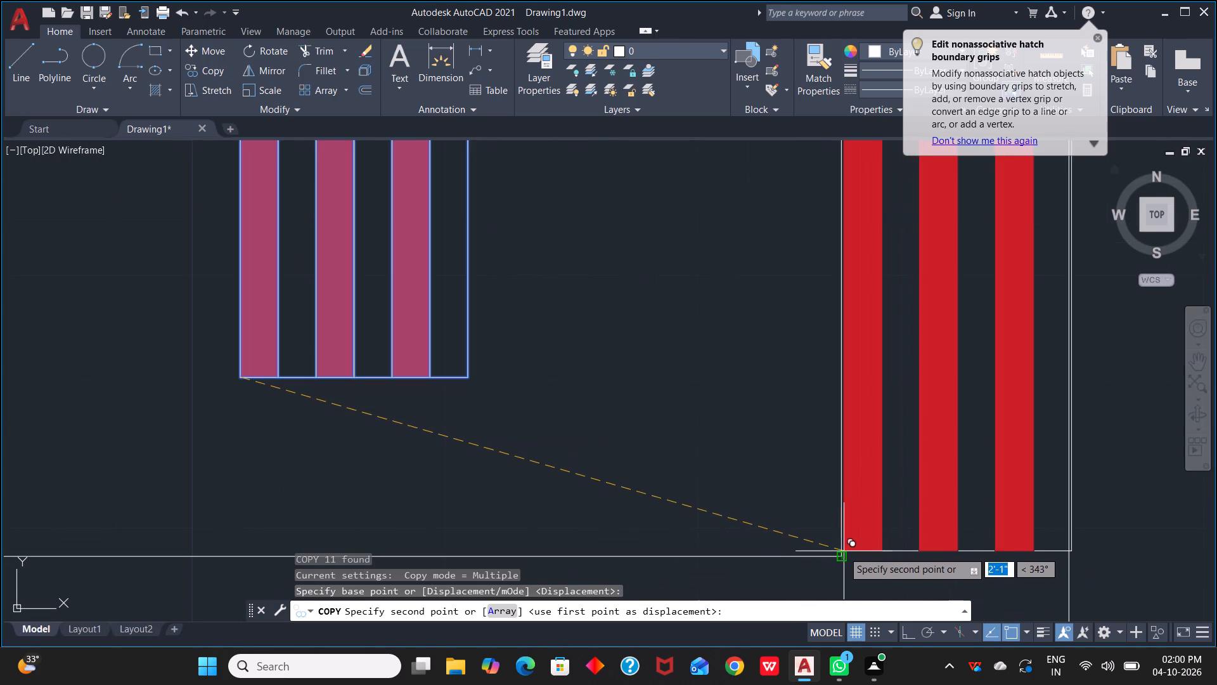
pyautogui.click(839, 555)
pyautogui.scroll(-3, 820, 527)
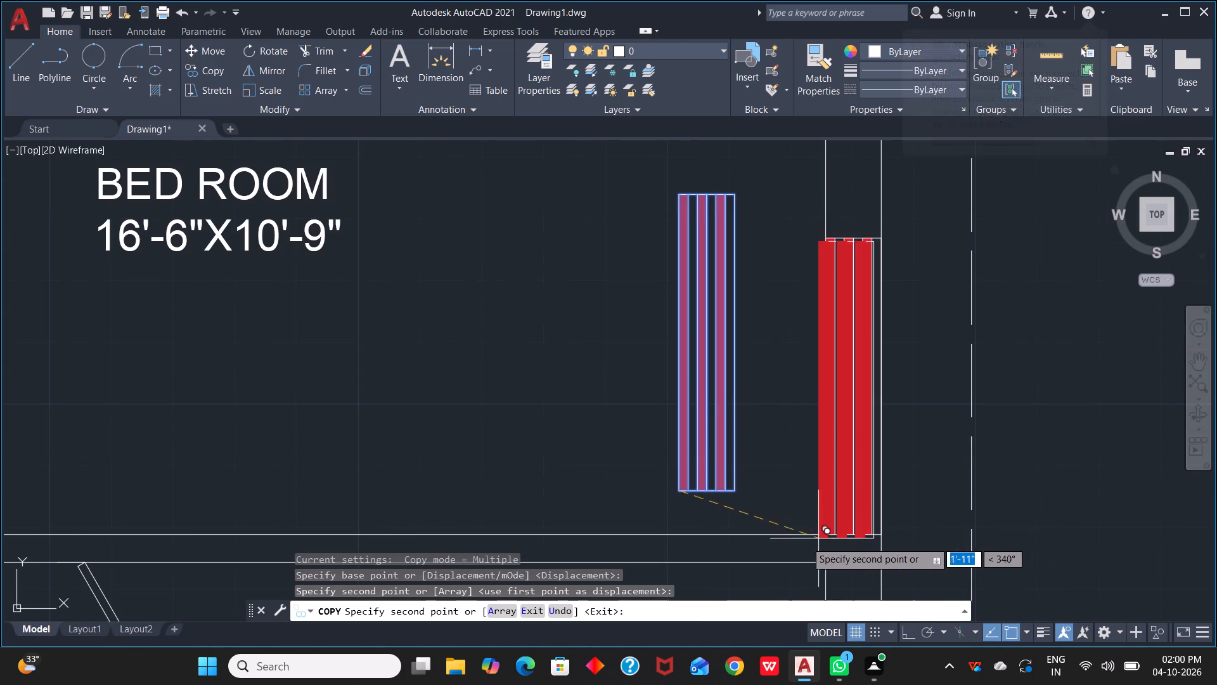
pyautogui.press('Escape')
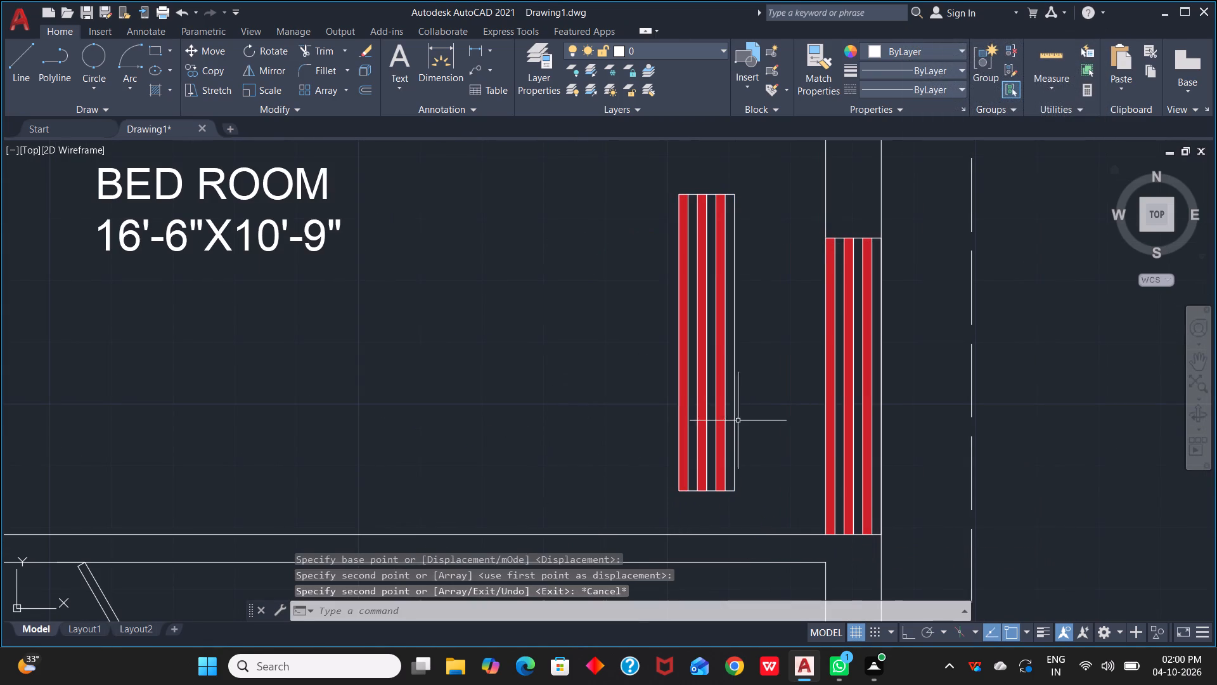
# Delete the original striped symbol standing inside the 16'-6"X10'-9" bedroom.
pyautogui.click(719, 425)
pyautogui.press('Delete')
# With Ortho on, draw a 2' line from the symbol's upper-left corner into the bedroom and continue it down to the lower wall.
pyautogui.scroll(-1, 713, 433)
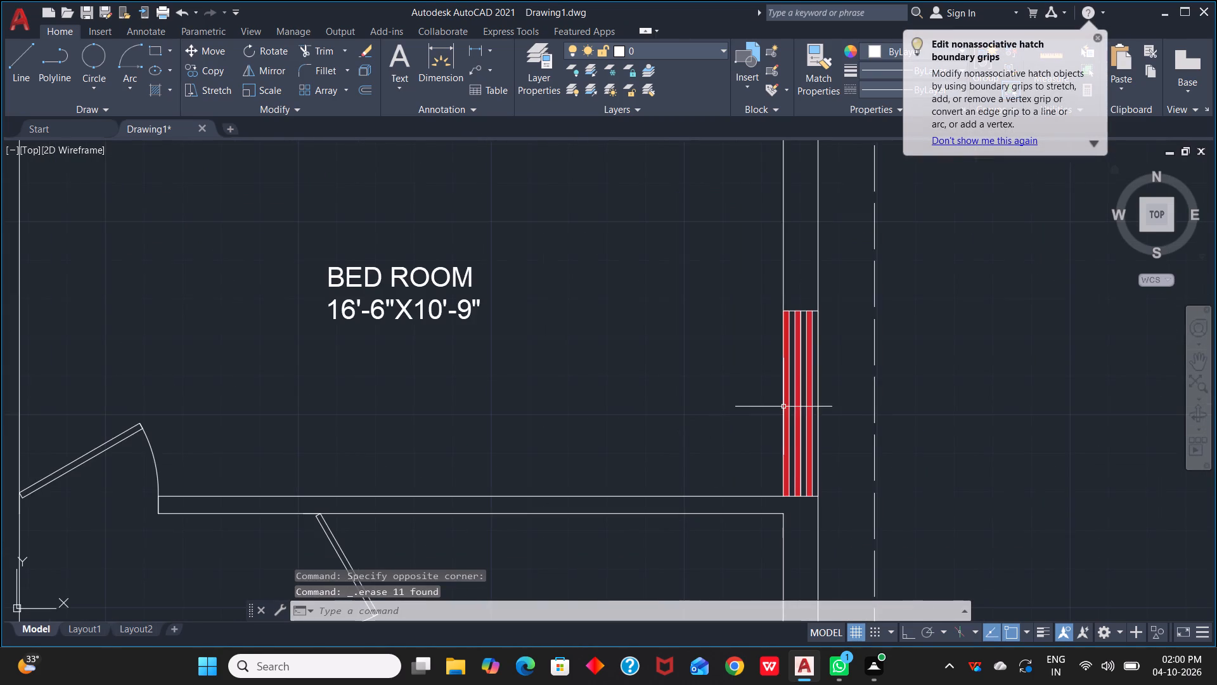
pyautogui.moveTo(783, 407); pyautogui.dragTo(818, 563, button='middle')
pyautogui.press('l')
pyautogui.press('space')
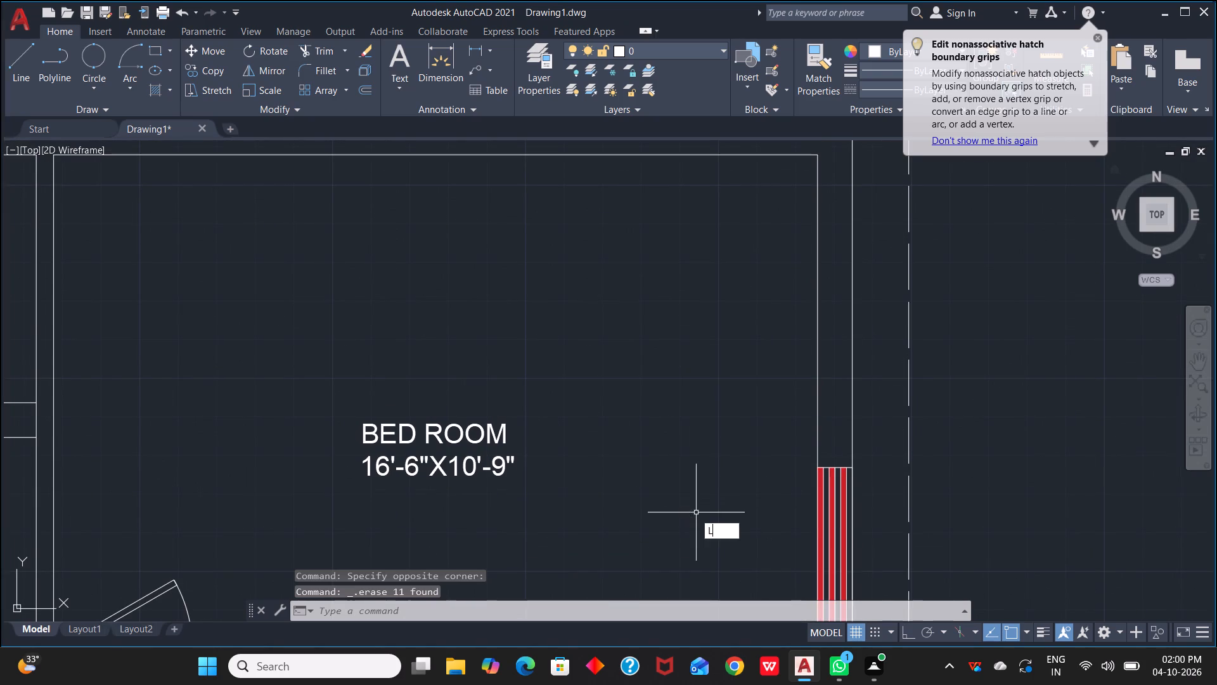
pyautogui.click(813, 471)
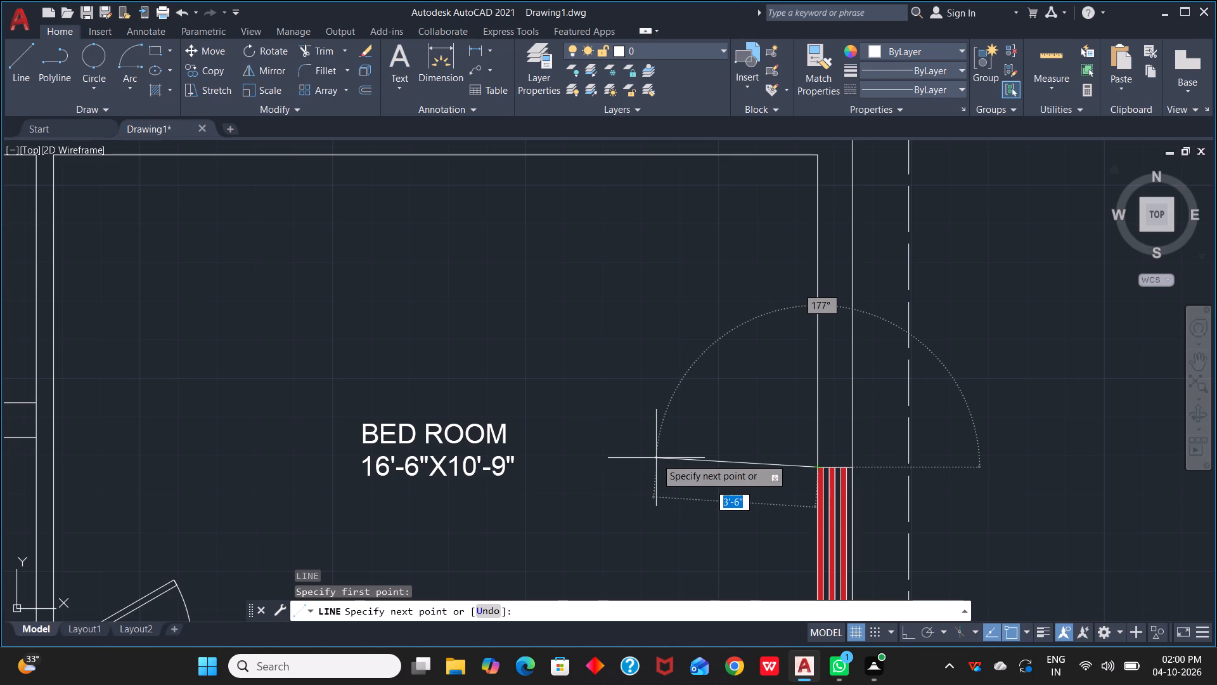
pyautogui.press('F8')
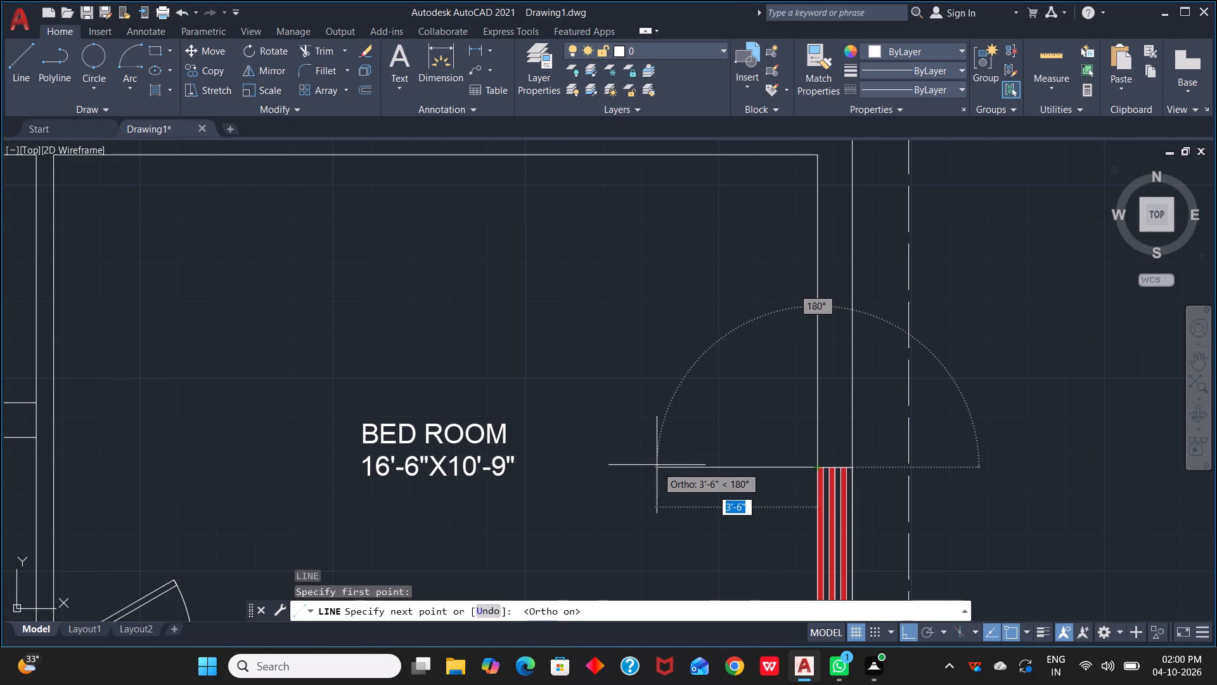
pyautogui.write("2'")
pyautogui.press('space')
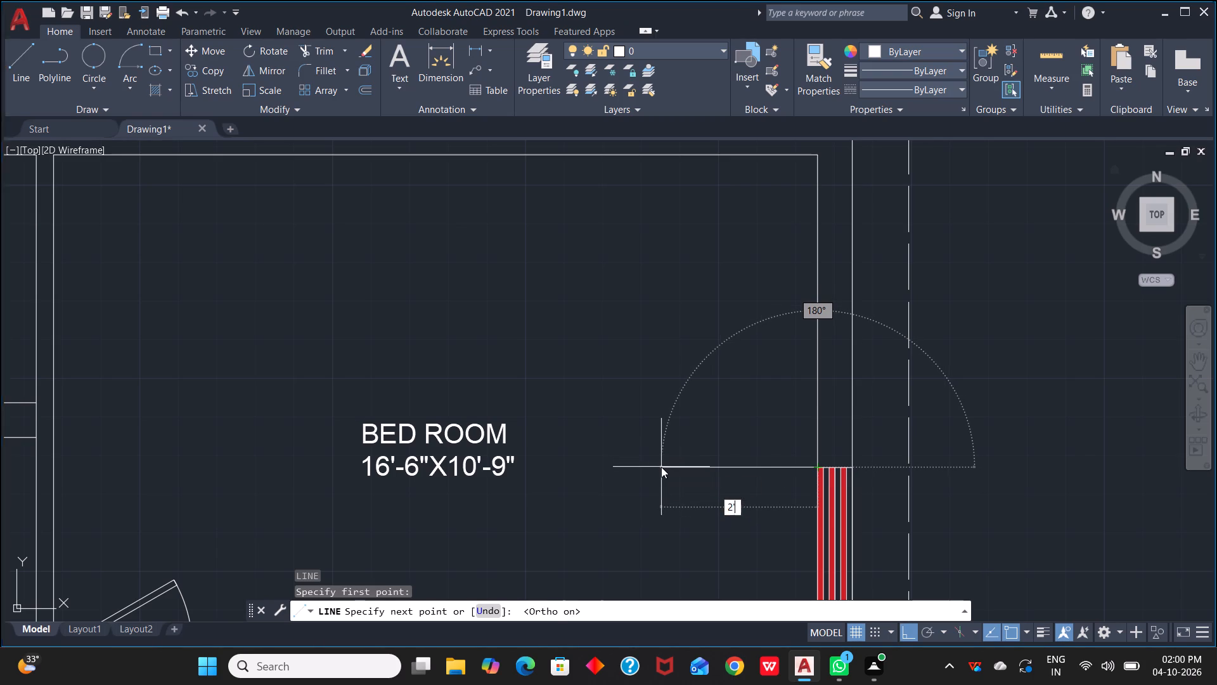
pyautogui.scroll(-2, 719, 592)
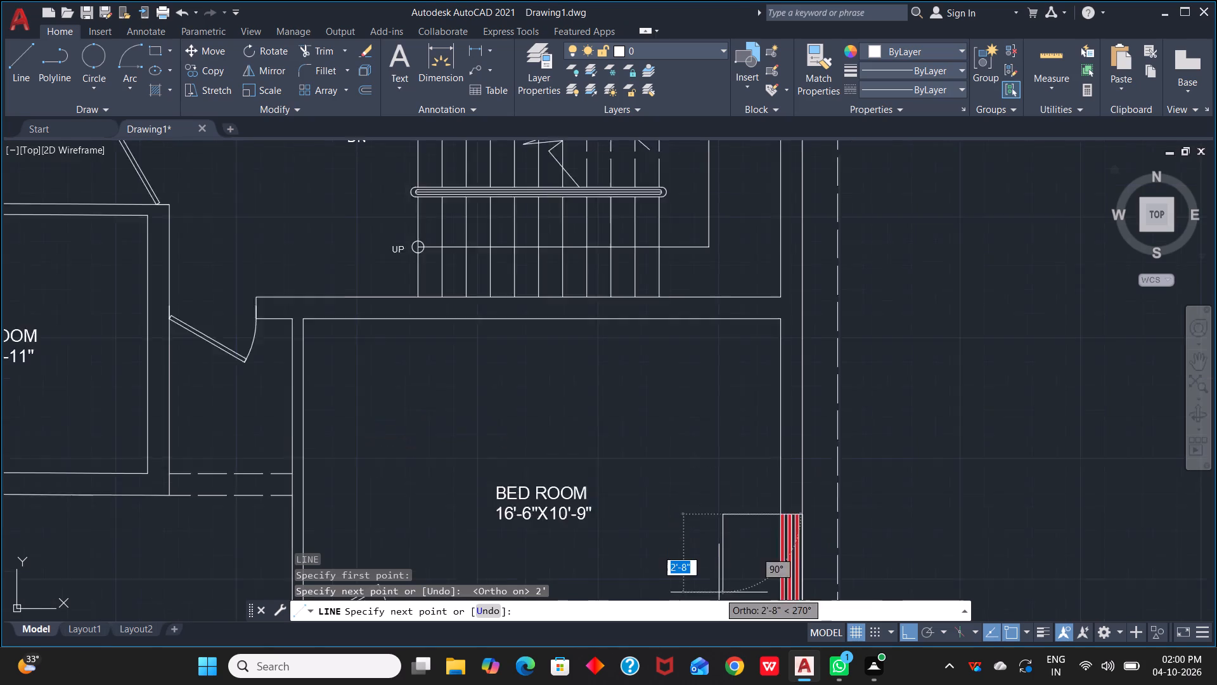
pyautogui.moveTo(724, 583); pyautogui.dragTo(770, 349, button='middle')
pyautogui.scroll(3, 776, 391)
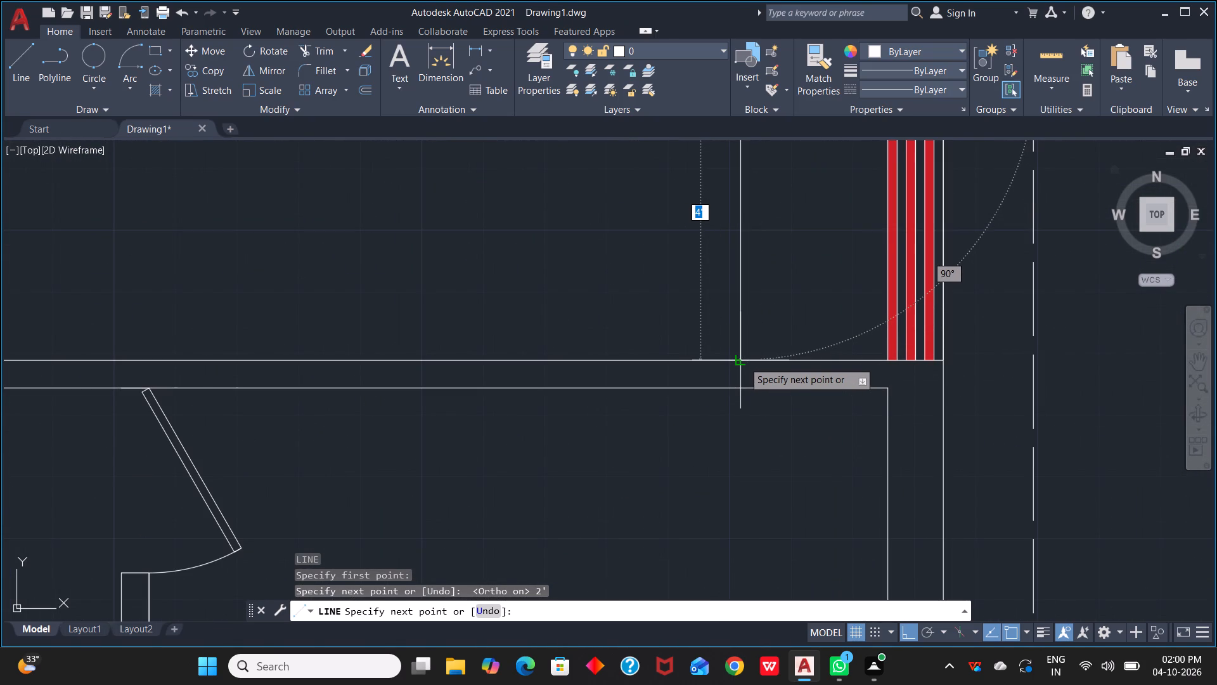
pyautogui.click(745, 358)
pyautogui.scroll(-1, 855, 401)
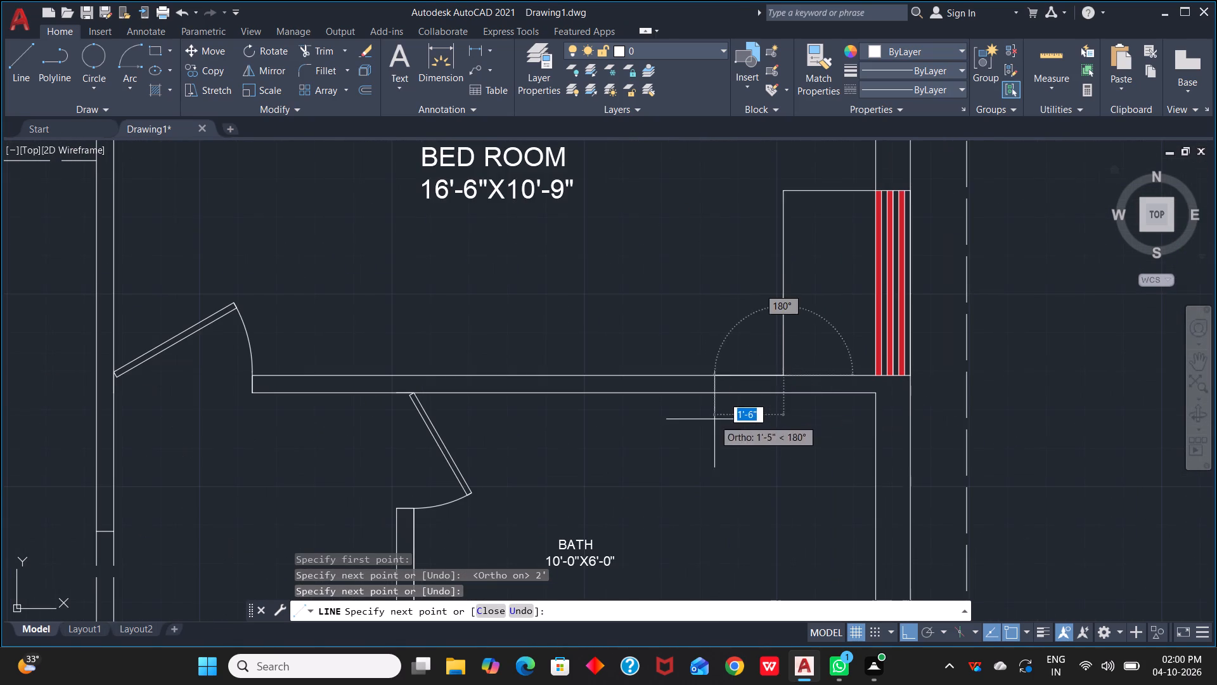
pyautogui.press('space')
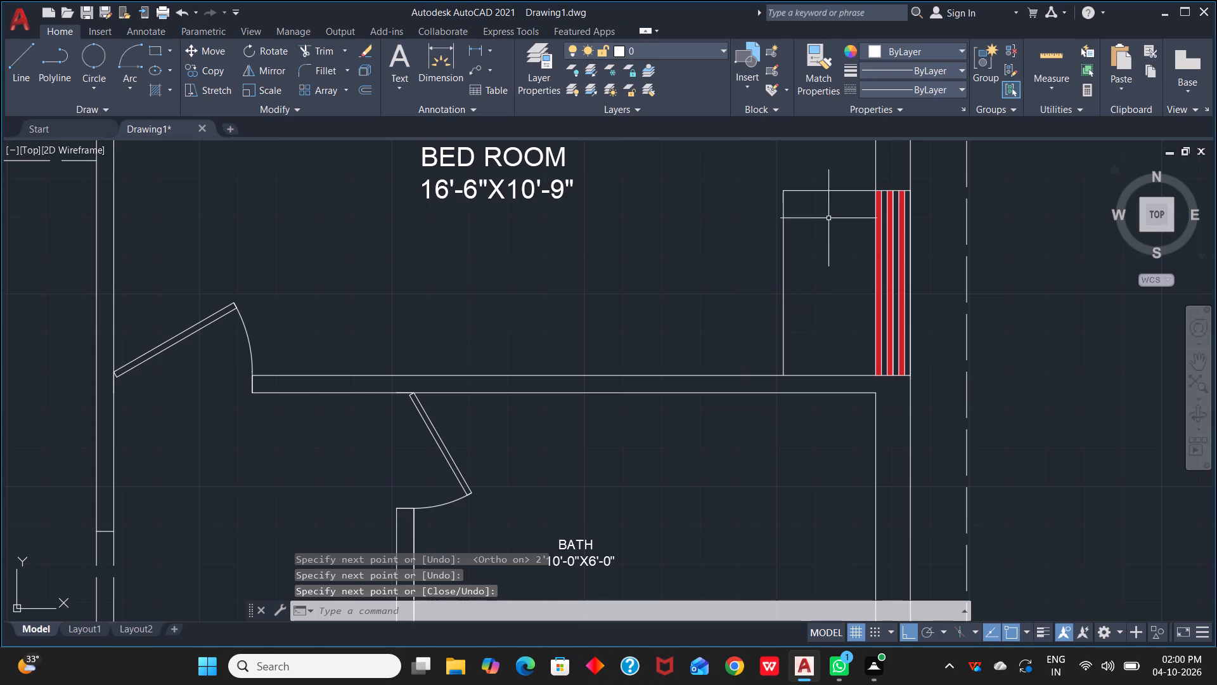
# Offset the new vertical line 9" towards the bedroom's right outer wall.
pyautogui.scroll(-1, 838, 205)
pyautogui.moveTo(841, 216); pyautogui.dragTo(861, 304, button='middle')
pyautogui.press('o')
pyautogui.press('space')
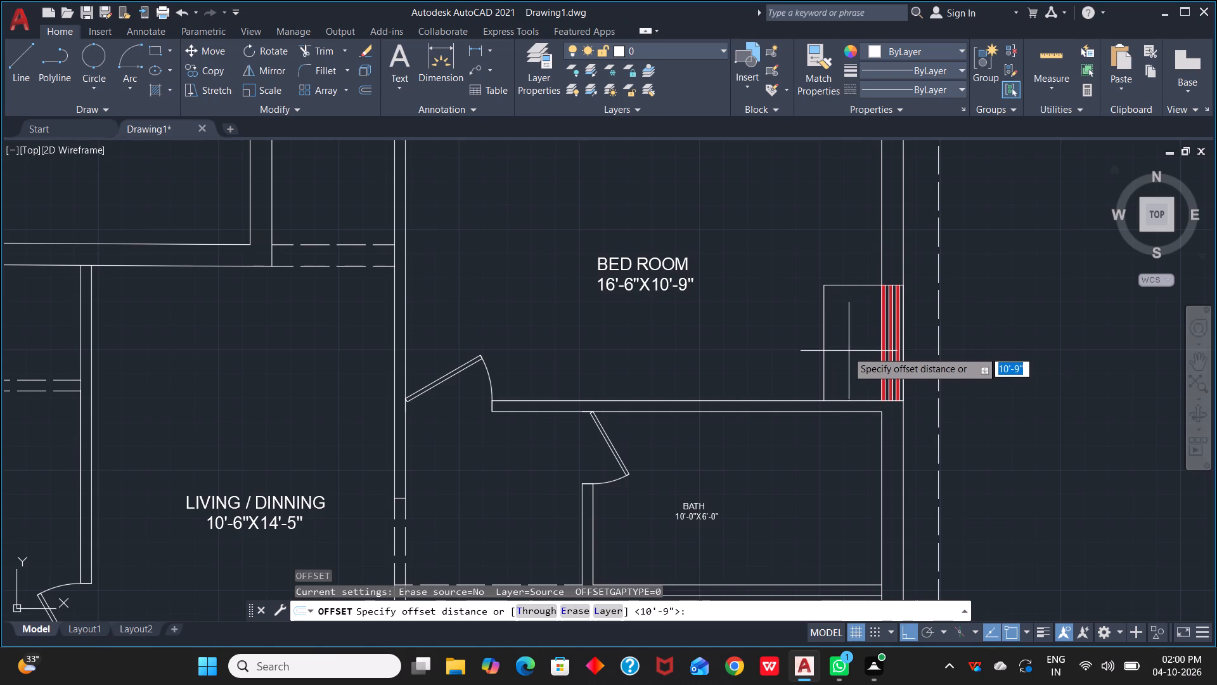
pyautogui.press('9')
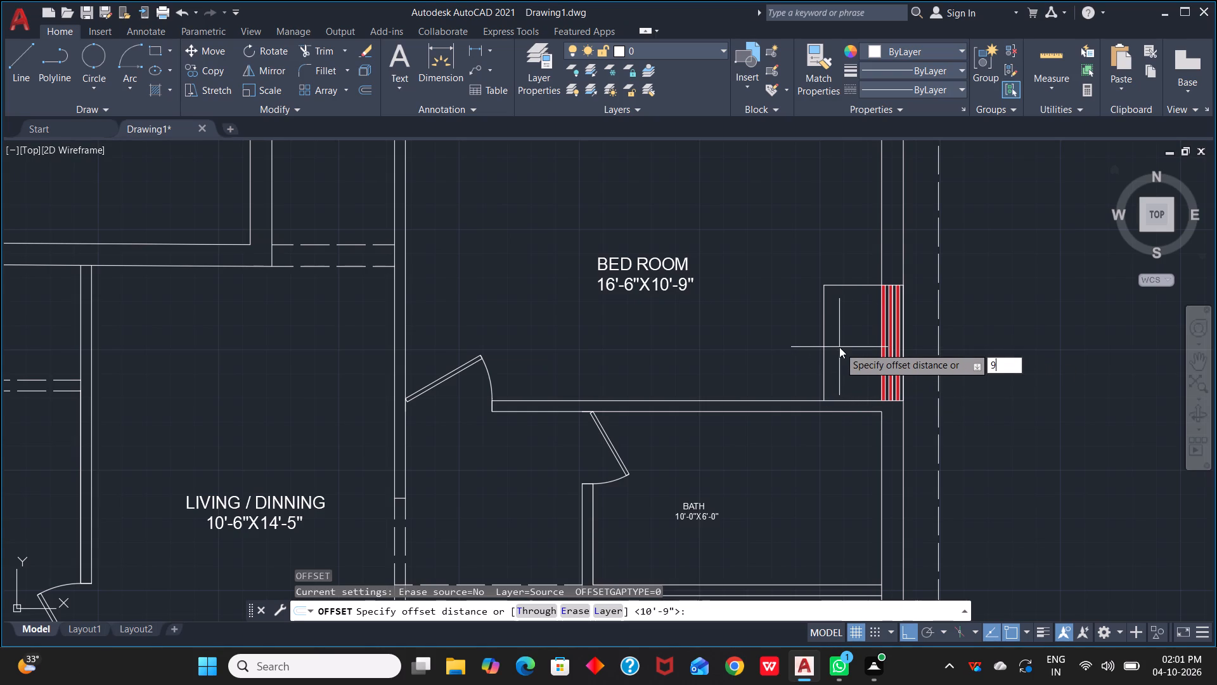
pyautogui.hotkey('shift', '"')
pyautogui.press('space')
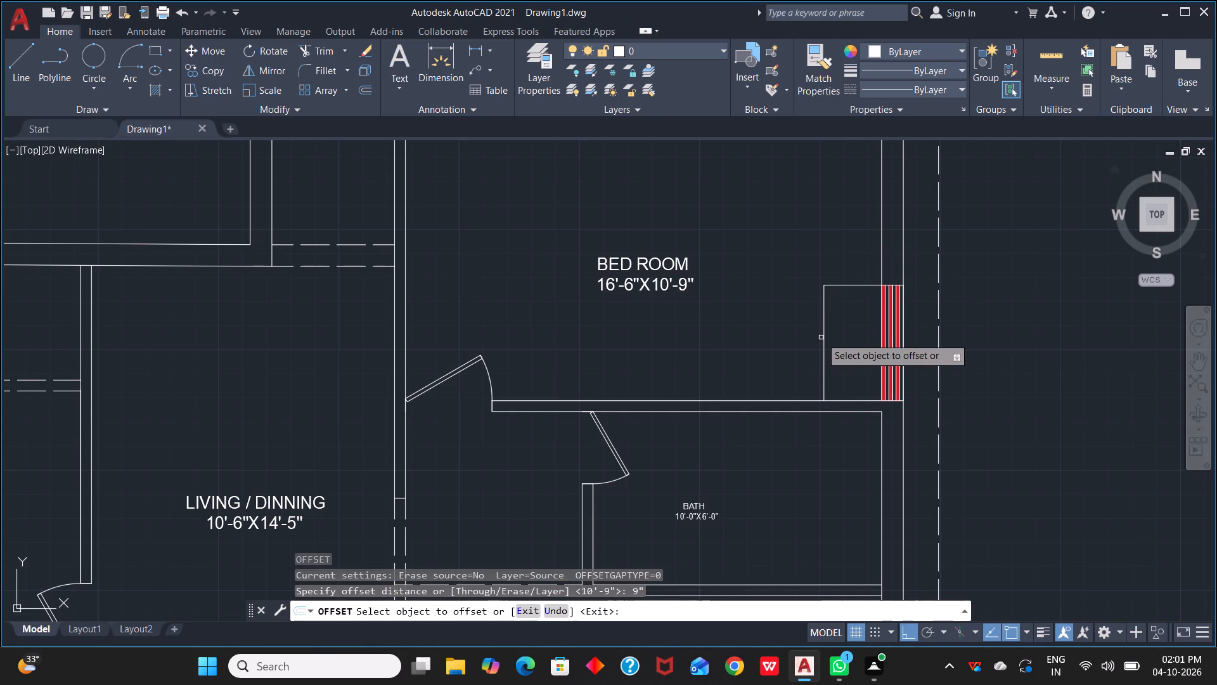
pyautogui.click(821, 337)
pyautogui.click(825, 345)
pyautogui.click(842, 345)
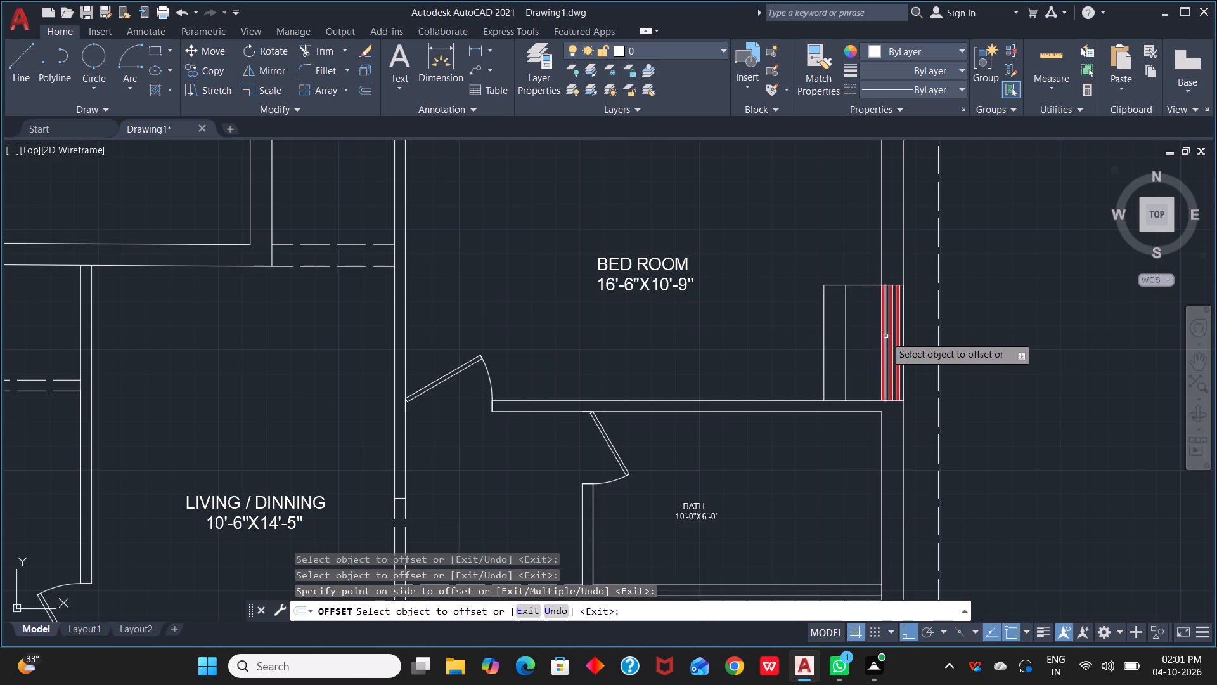
pyautogui.press('Escape')
# Move the striped symbol by its centre grip about 2'-1" horizontally into the room, onto the two vertical lines.
pyautogui.click(891, 337)
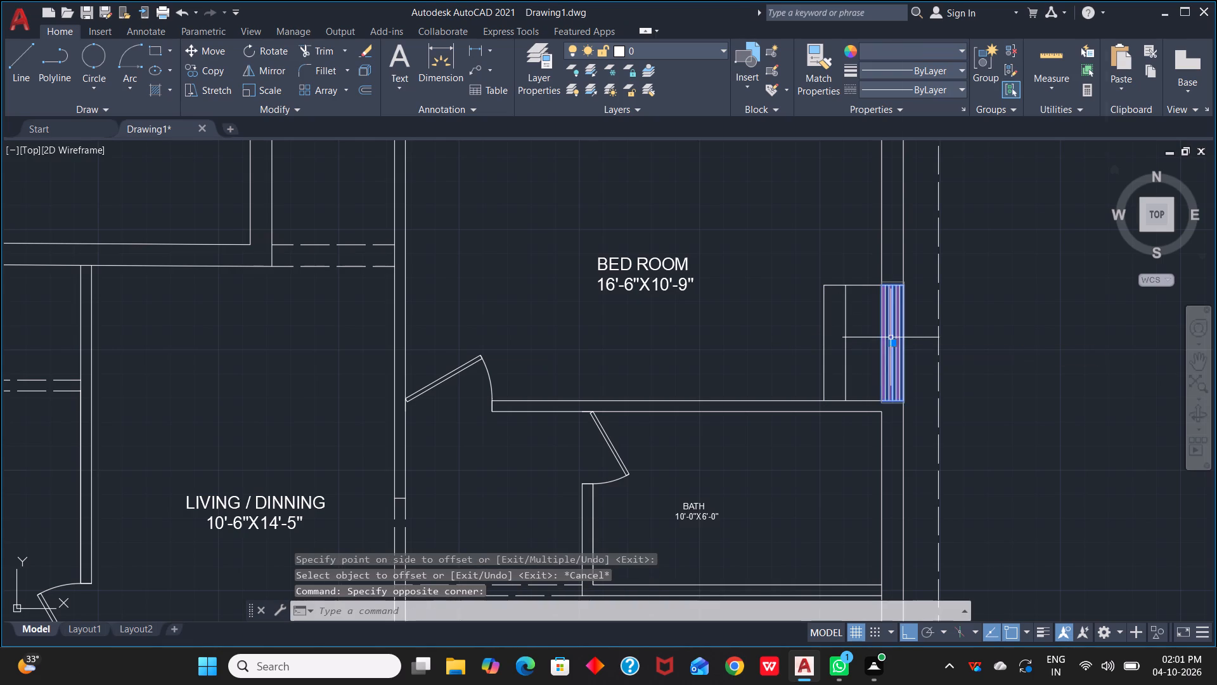
pyautogui.moveTo(891, 346); pyautogui.dragTo(834, 355)
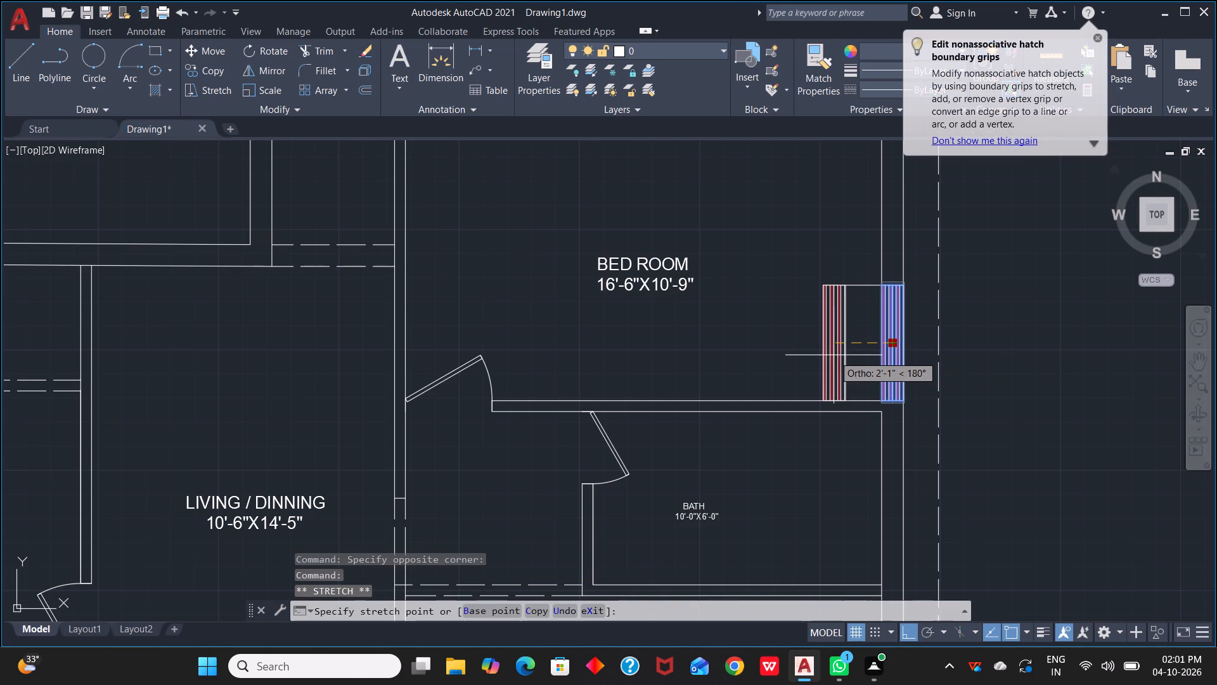
pyautogui.moveTo(834, 355); pyautogui.dragTo(834, 355)
pyautogui.click(834, 355)
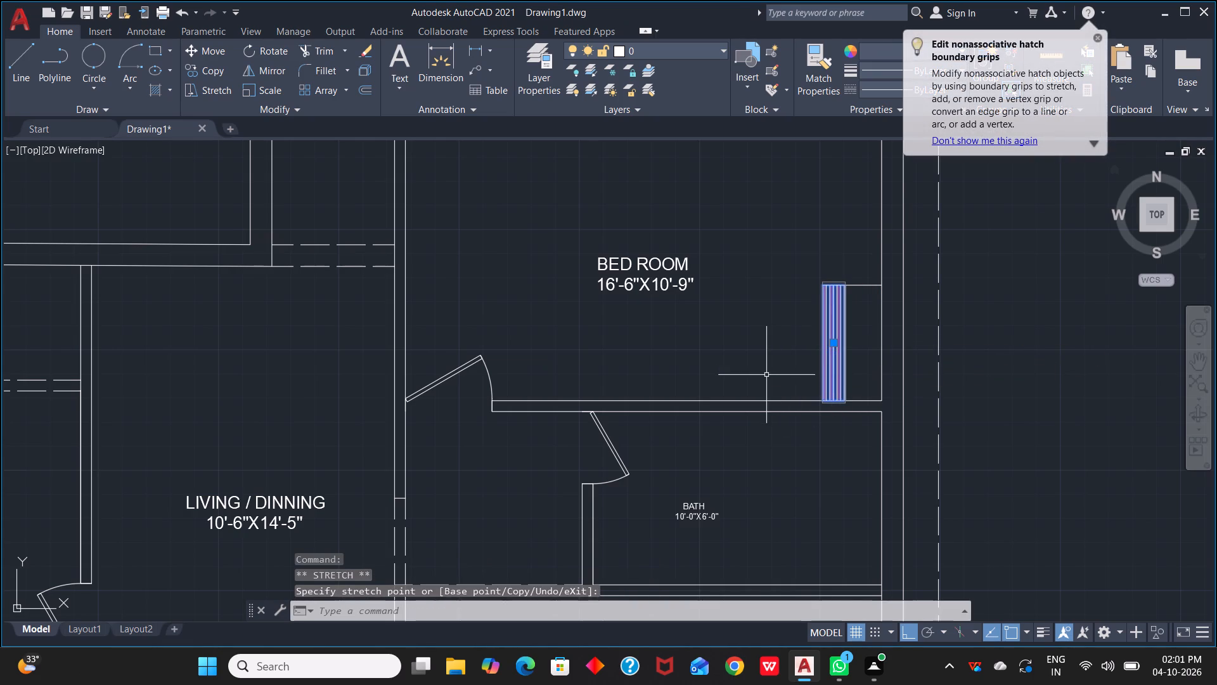
pyautogui.press('Escape')
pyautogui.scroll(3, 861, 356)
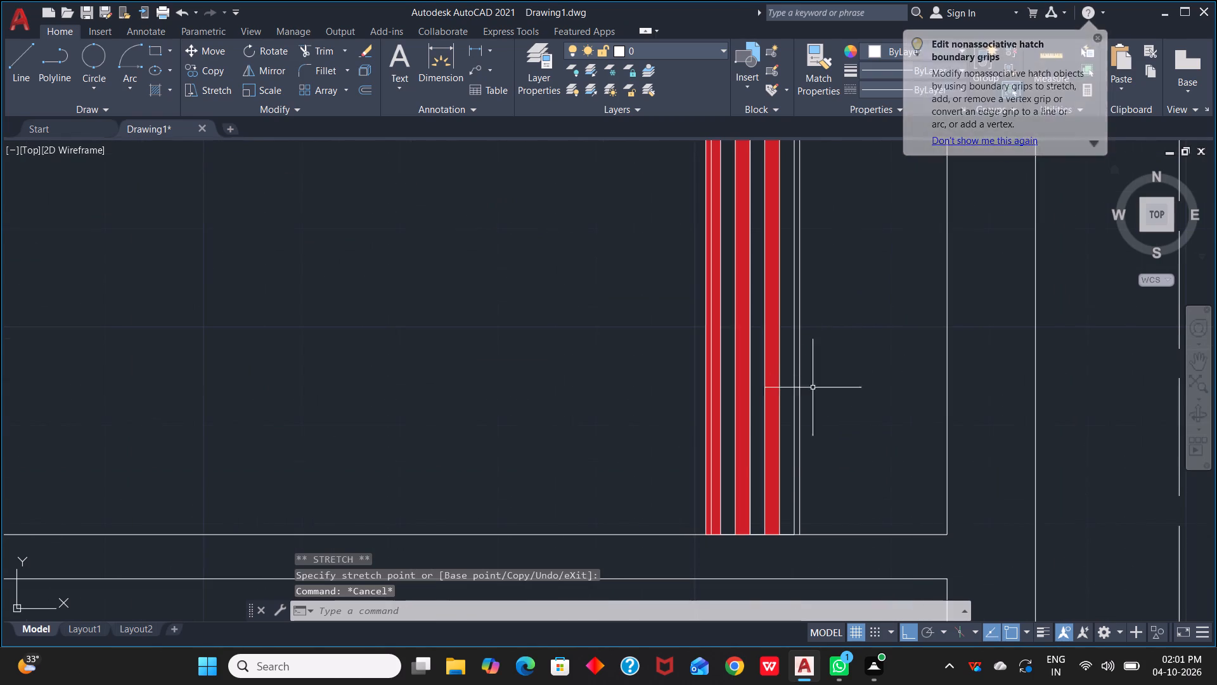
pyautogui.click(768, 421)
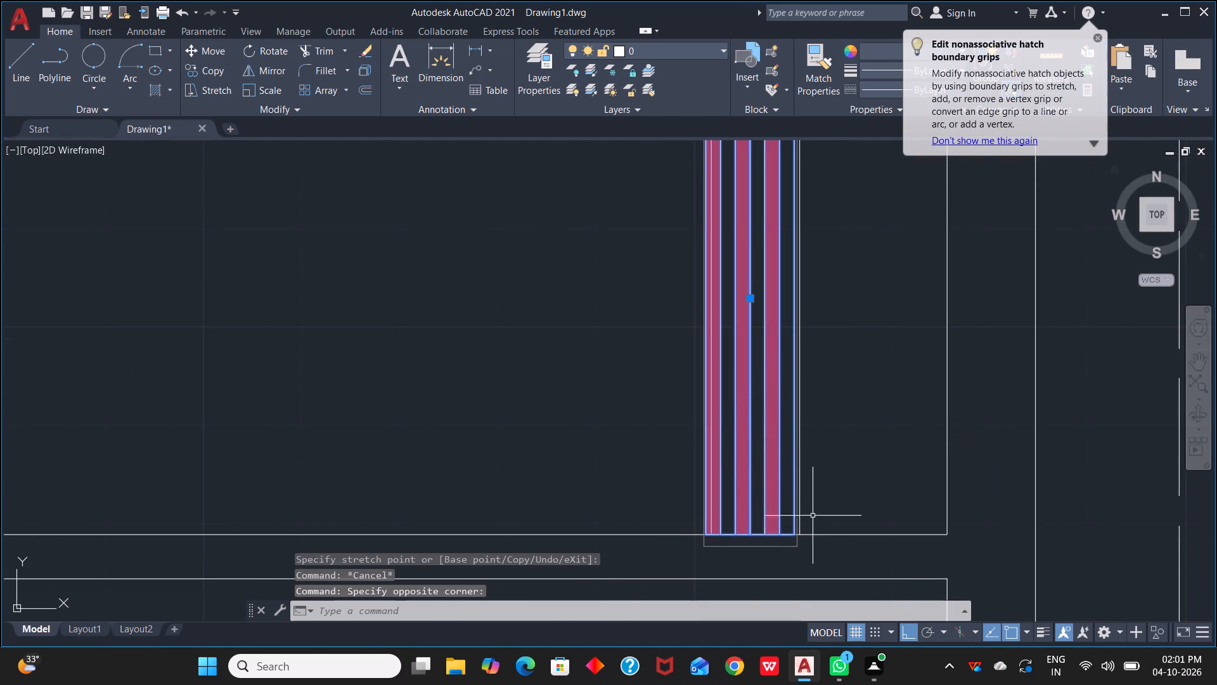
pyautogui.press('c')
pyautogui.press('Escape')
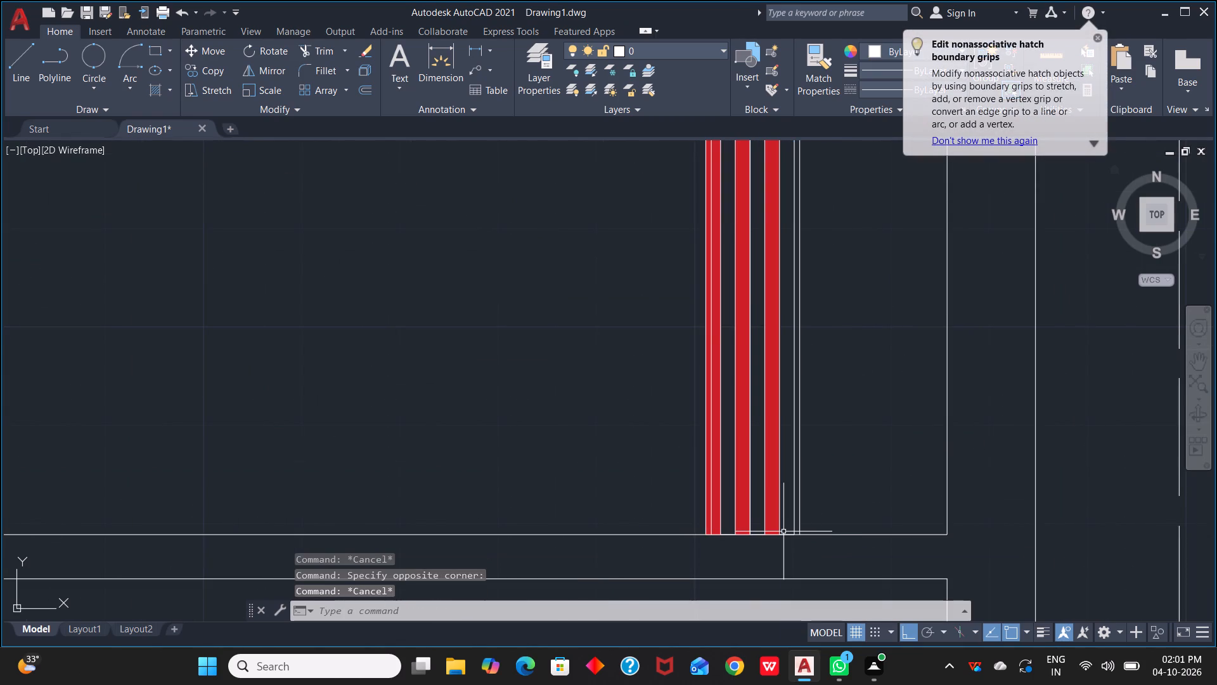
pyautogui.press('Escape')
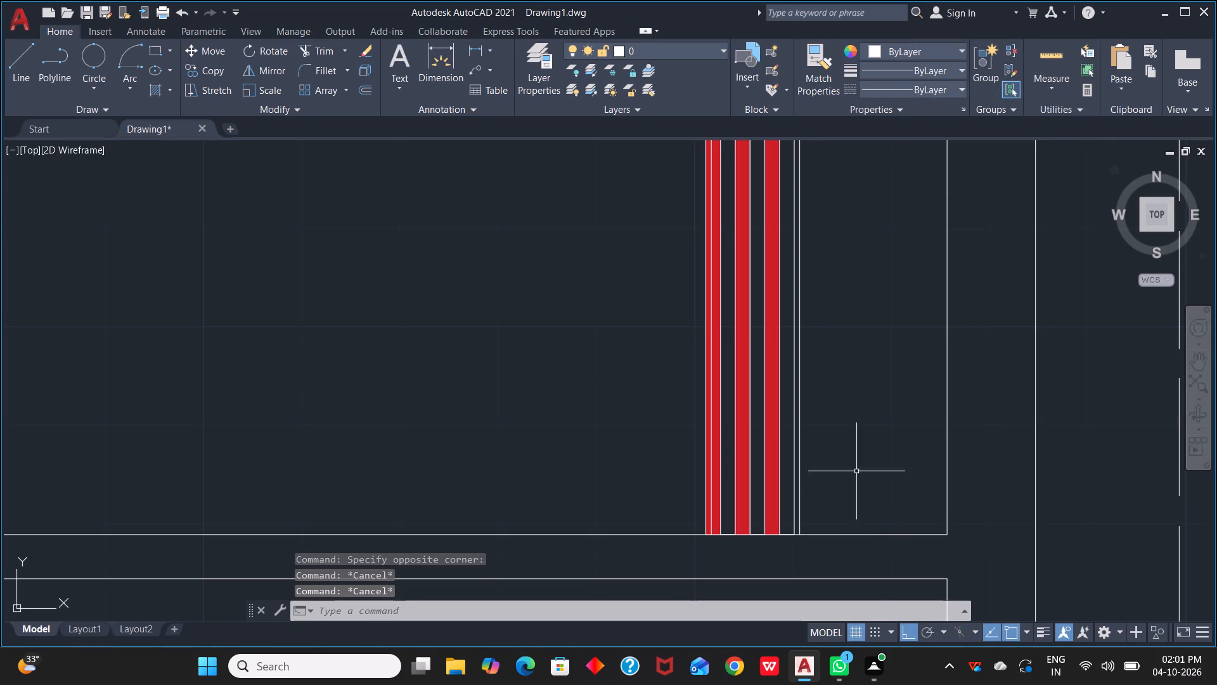
# Shift the striped symbol slightly so its side edges align exactly with the two vertical lines 9" apart.
pyautogui.click(760, 469)
pyautogui.click(769, 482)
pyautogui.click(769, 482)
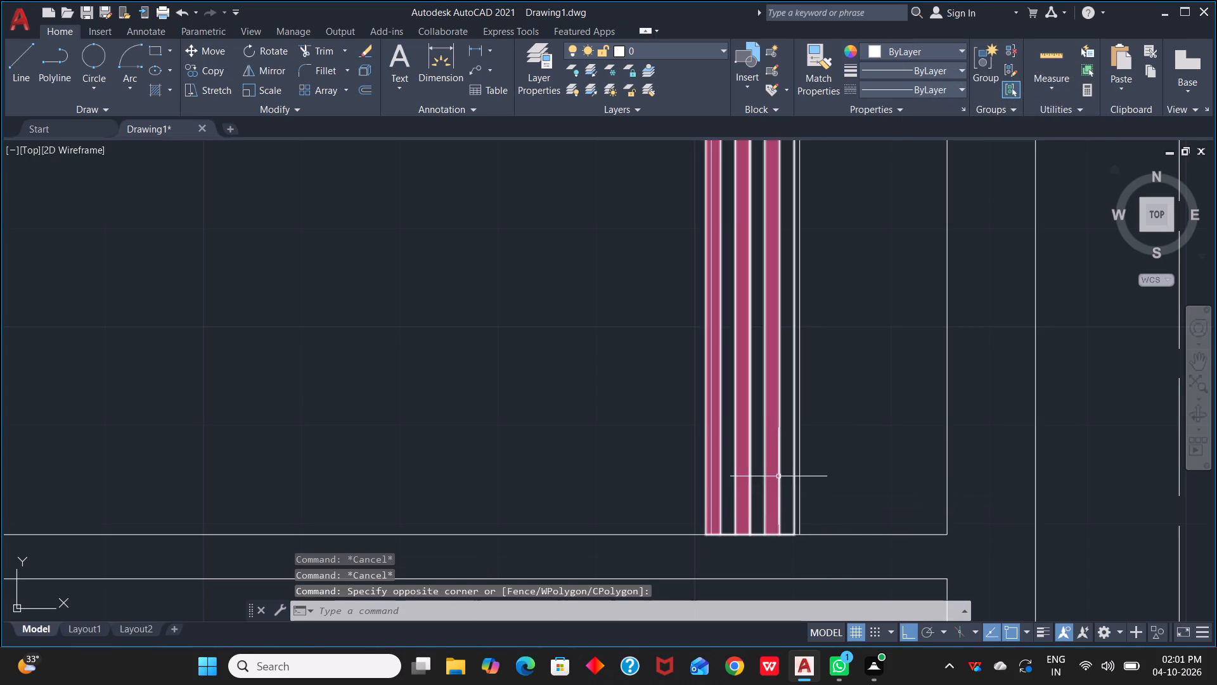
pyautogui.click(780, 459)
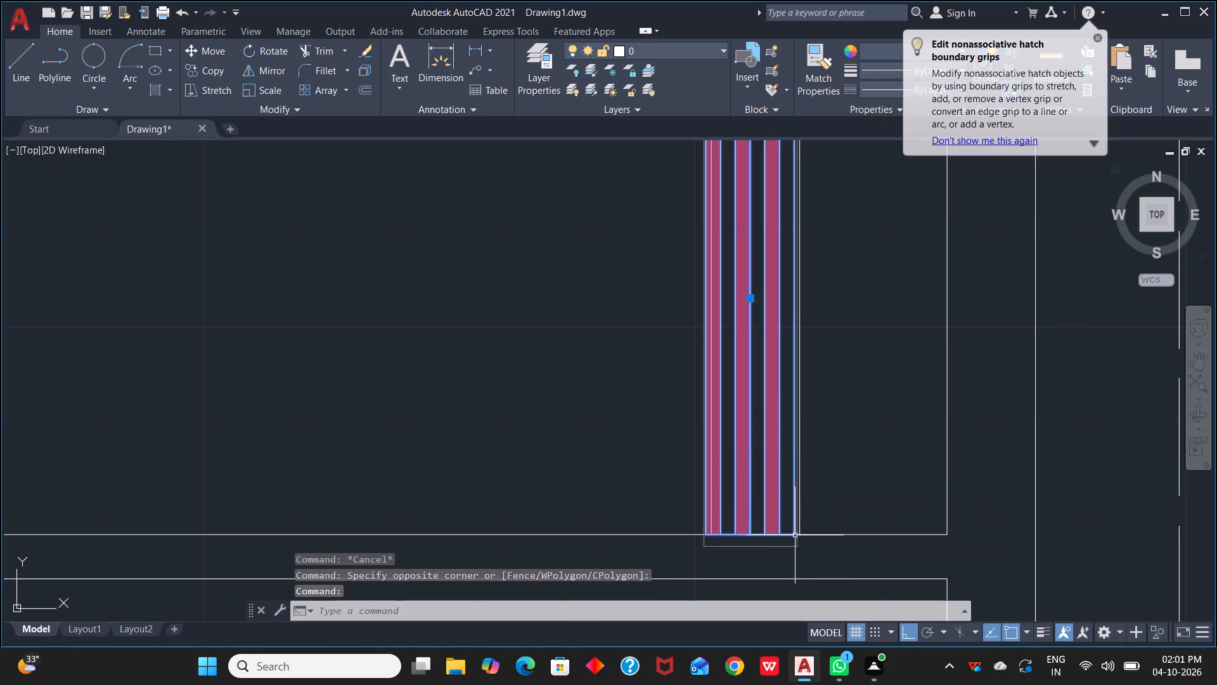
pyautogui.click(795, 535)
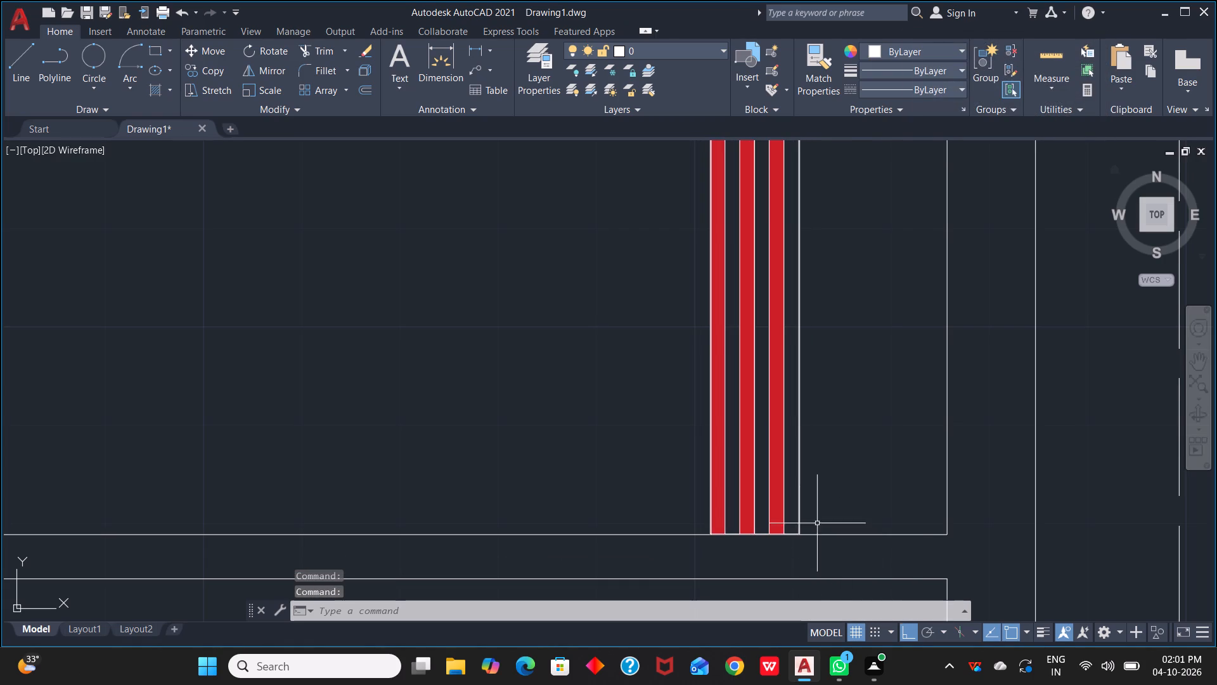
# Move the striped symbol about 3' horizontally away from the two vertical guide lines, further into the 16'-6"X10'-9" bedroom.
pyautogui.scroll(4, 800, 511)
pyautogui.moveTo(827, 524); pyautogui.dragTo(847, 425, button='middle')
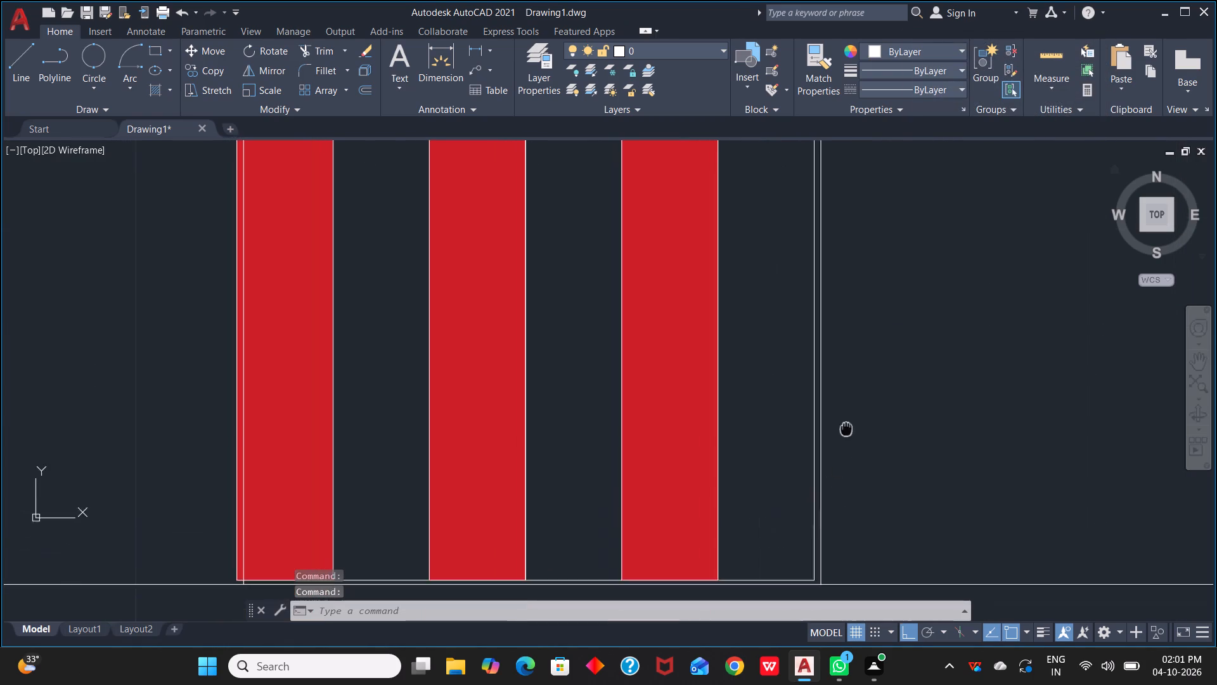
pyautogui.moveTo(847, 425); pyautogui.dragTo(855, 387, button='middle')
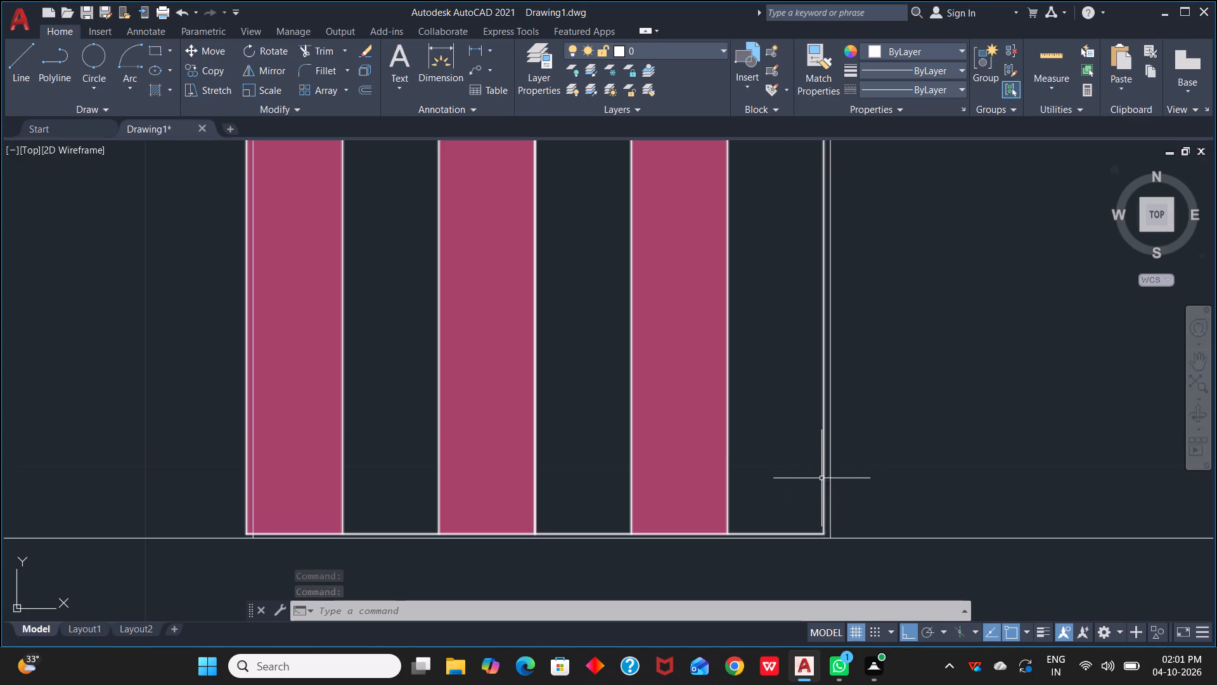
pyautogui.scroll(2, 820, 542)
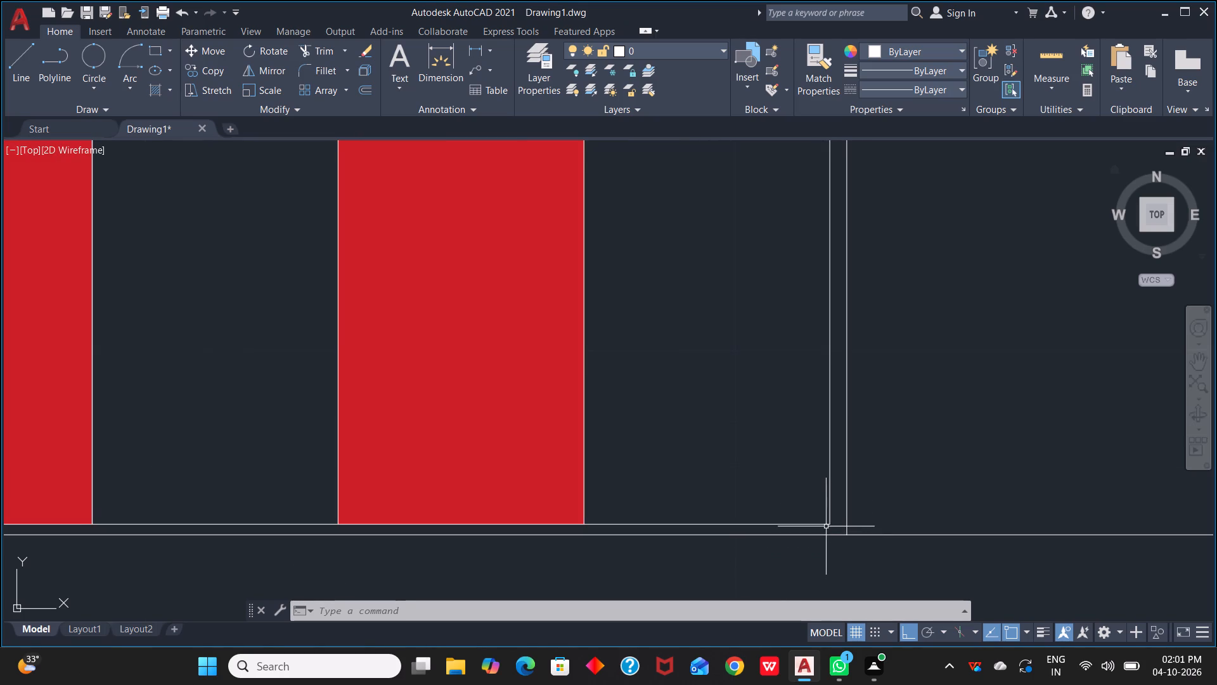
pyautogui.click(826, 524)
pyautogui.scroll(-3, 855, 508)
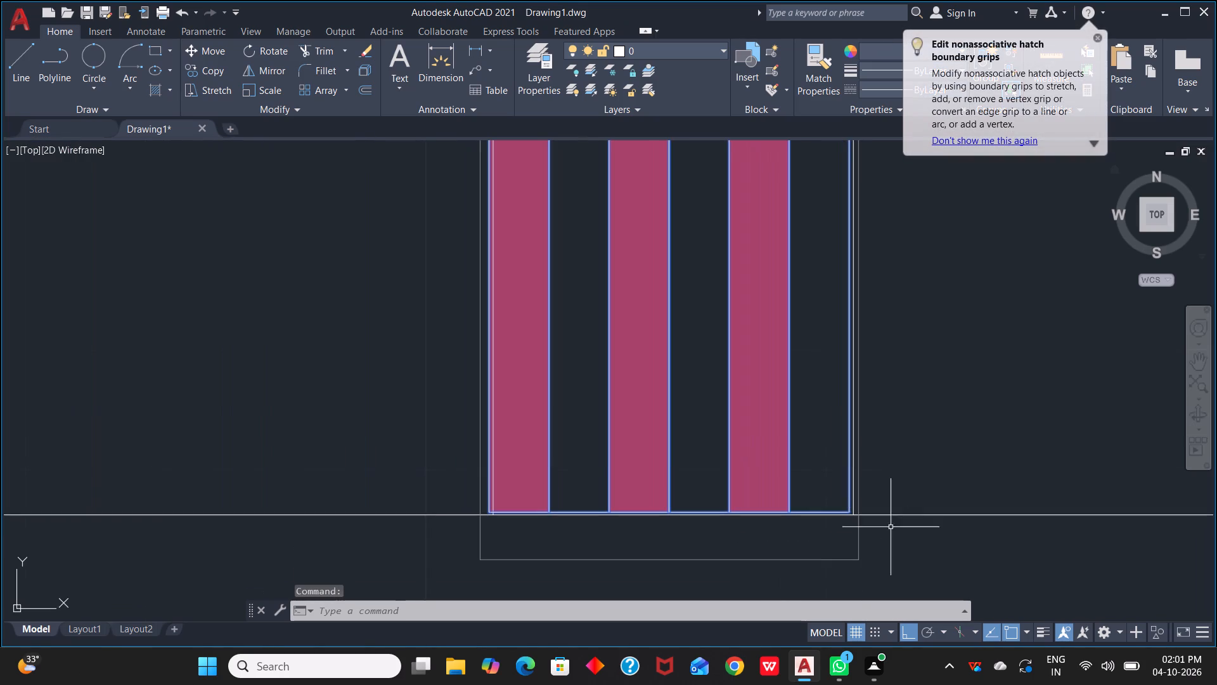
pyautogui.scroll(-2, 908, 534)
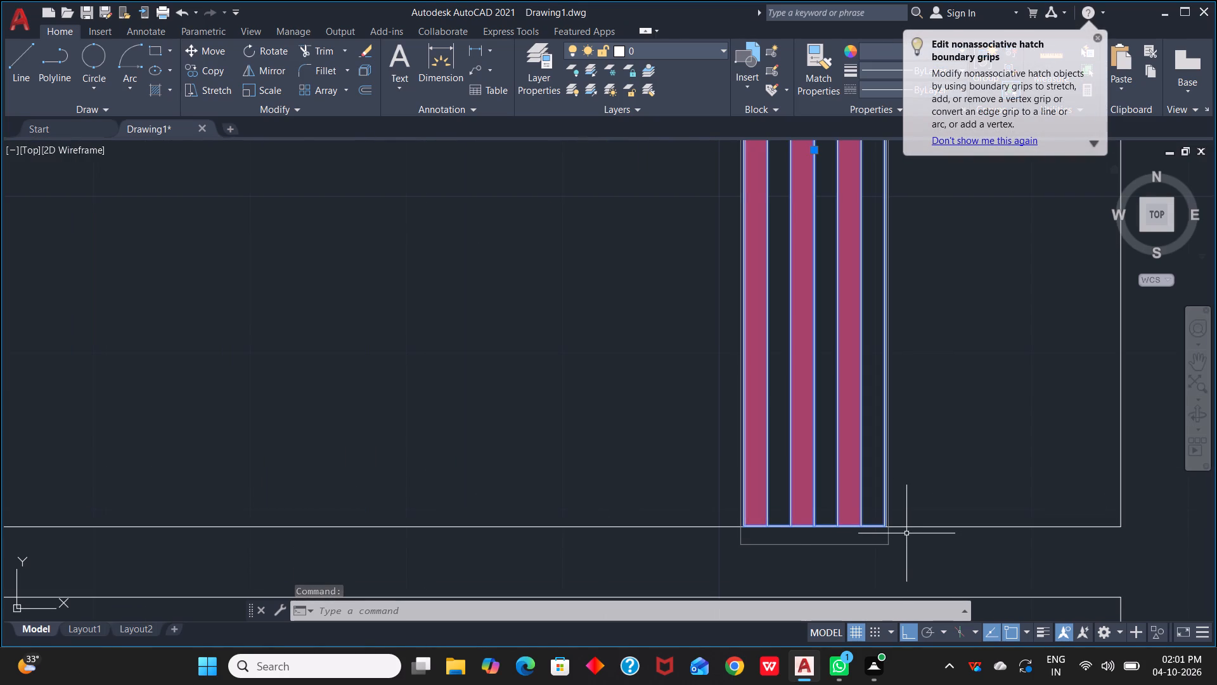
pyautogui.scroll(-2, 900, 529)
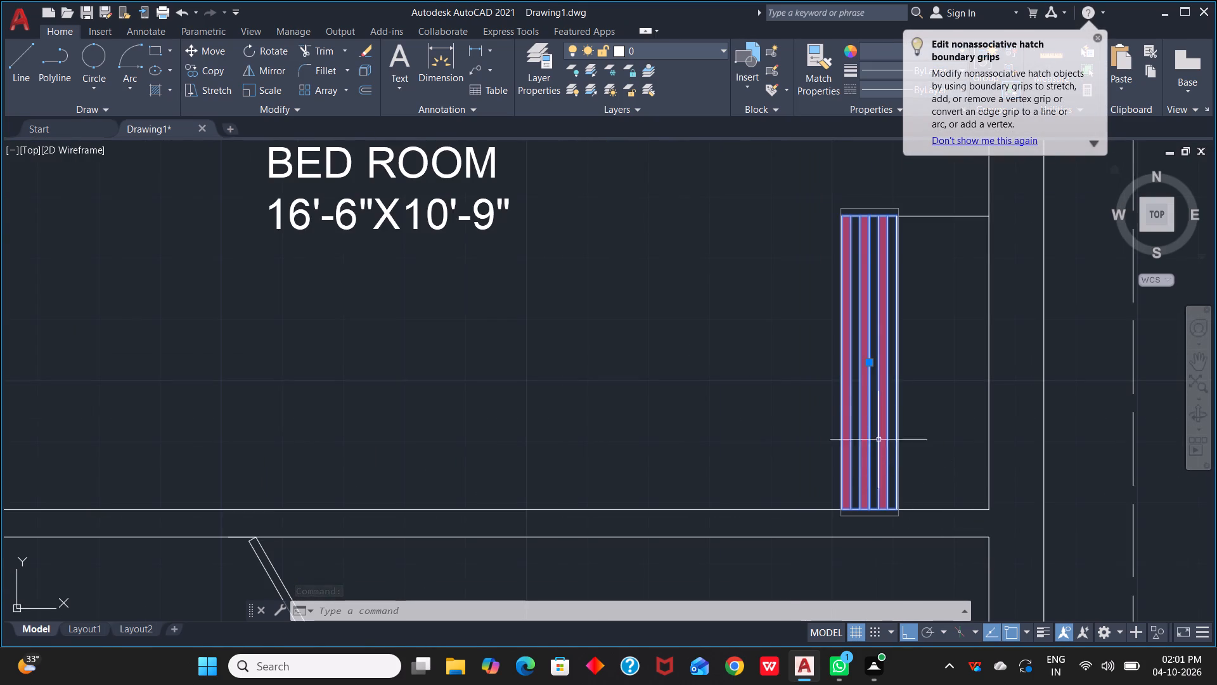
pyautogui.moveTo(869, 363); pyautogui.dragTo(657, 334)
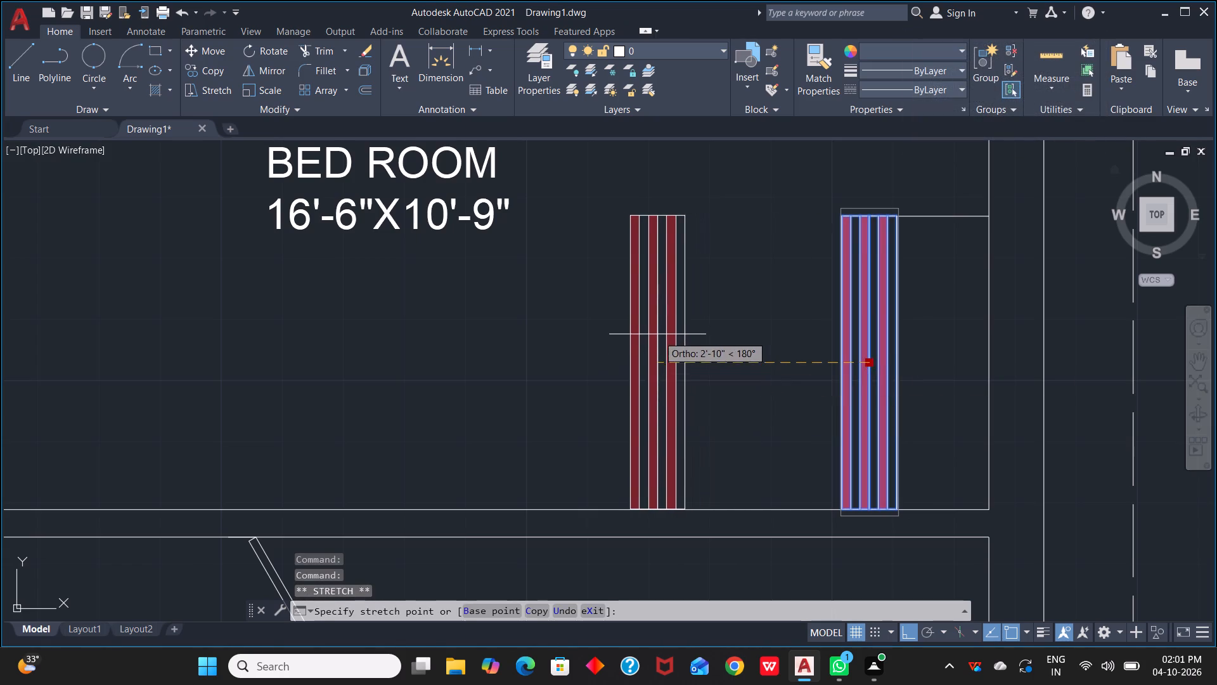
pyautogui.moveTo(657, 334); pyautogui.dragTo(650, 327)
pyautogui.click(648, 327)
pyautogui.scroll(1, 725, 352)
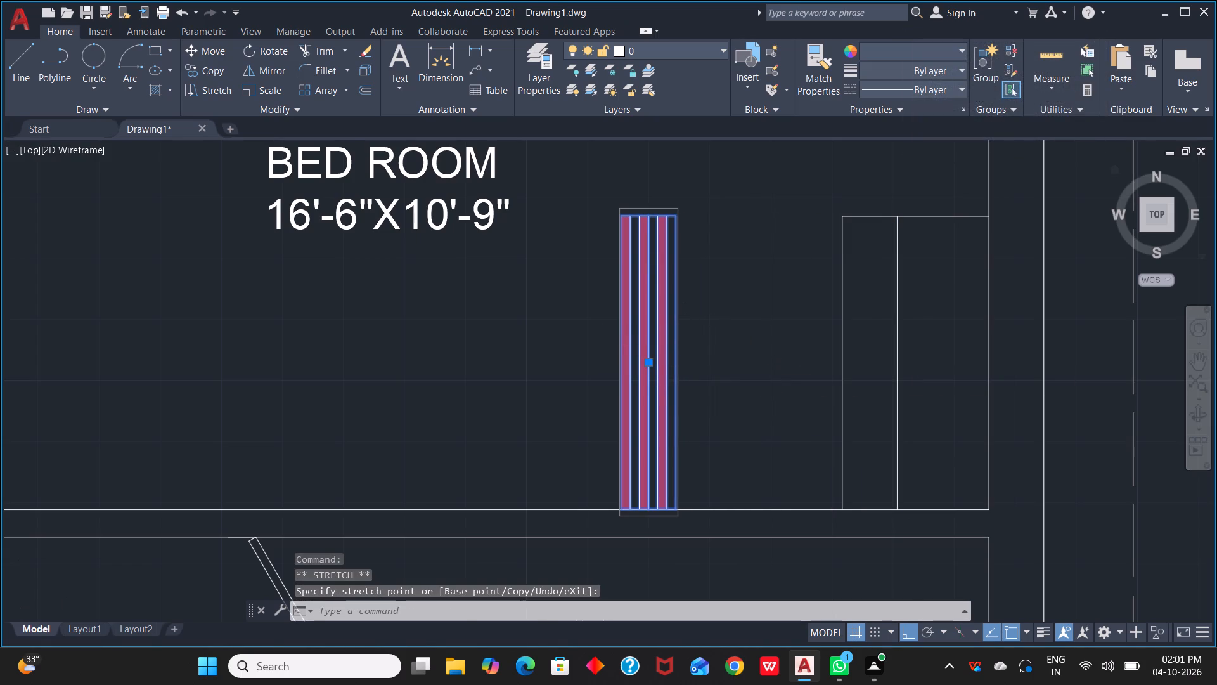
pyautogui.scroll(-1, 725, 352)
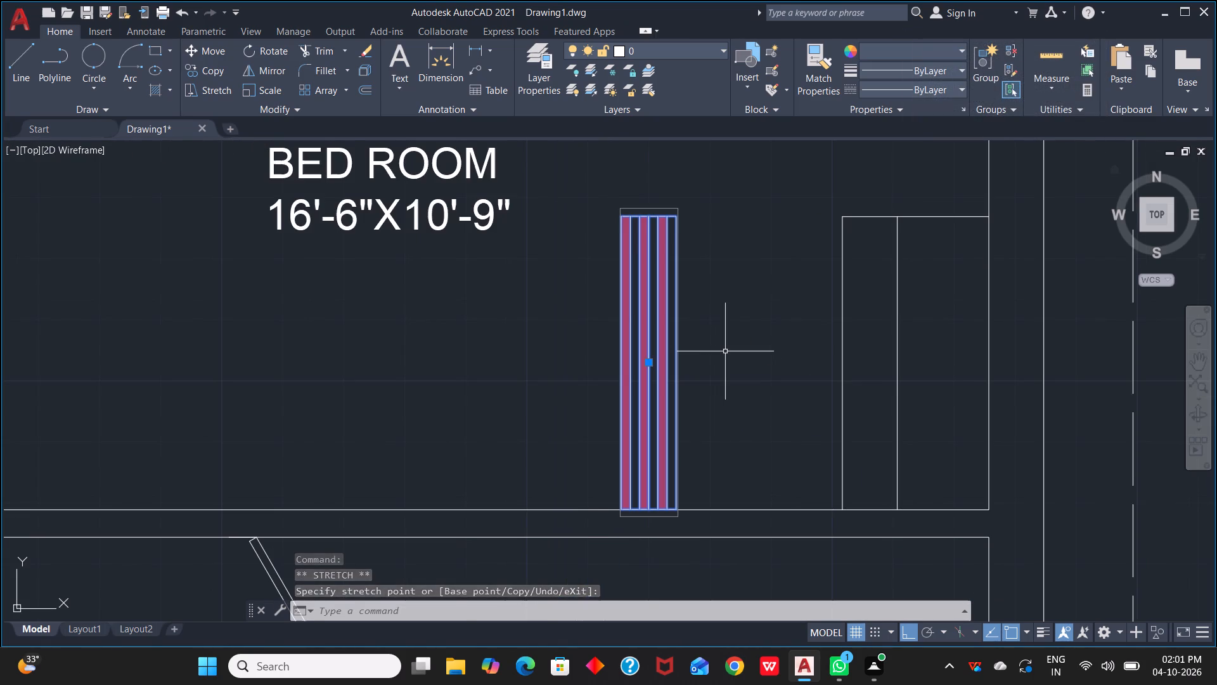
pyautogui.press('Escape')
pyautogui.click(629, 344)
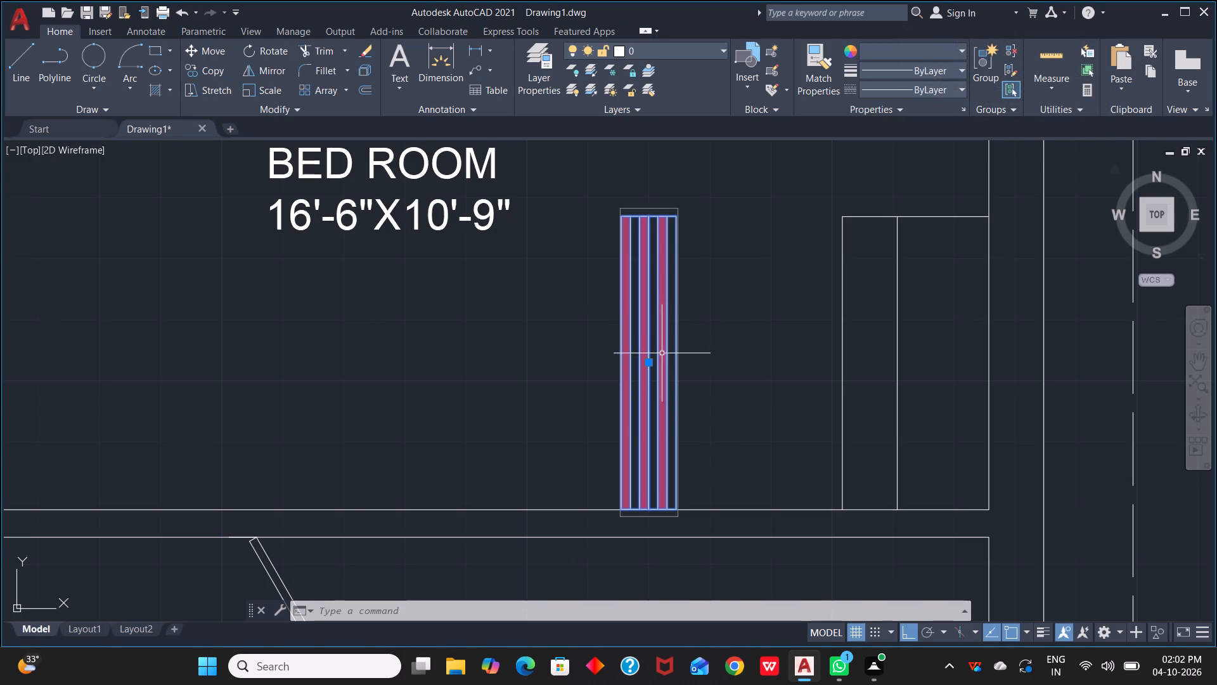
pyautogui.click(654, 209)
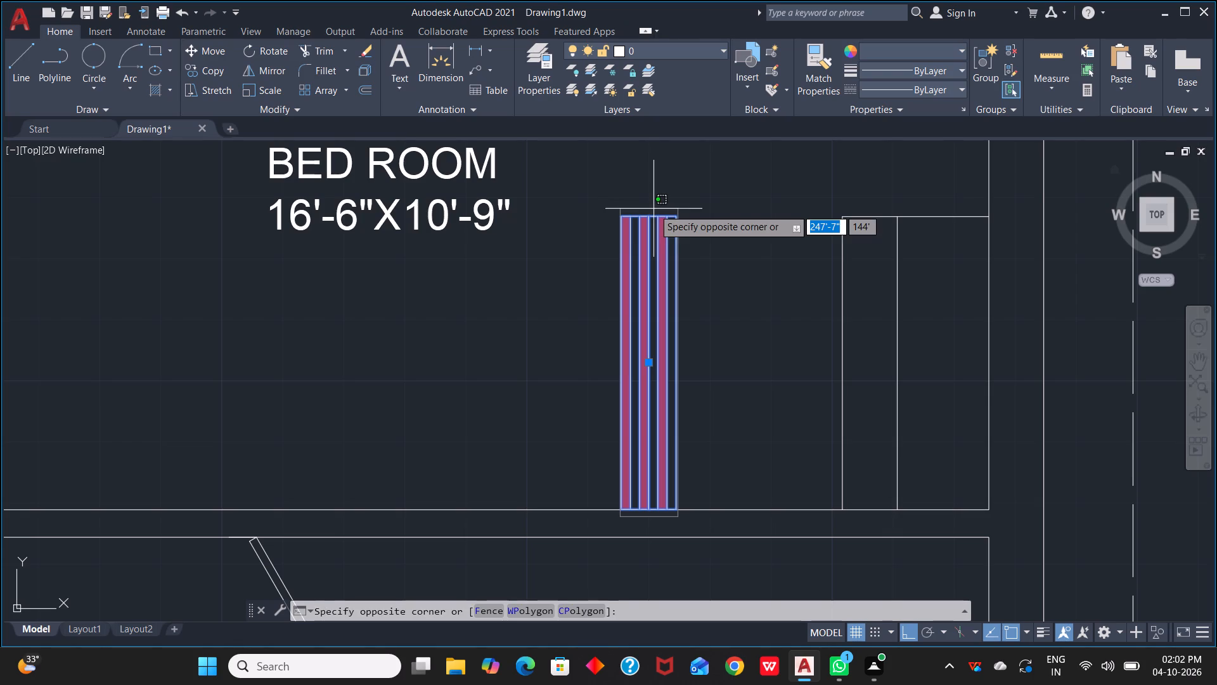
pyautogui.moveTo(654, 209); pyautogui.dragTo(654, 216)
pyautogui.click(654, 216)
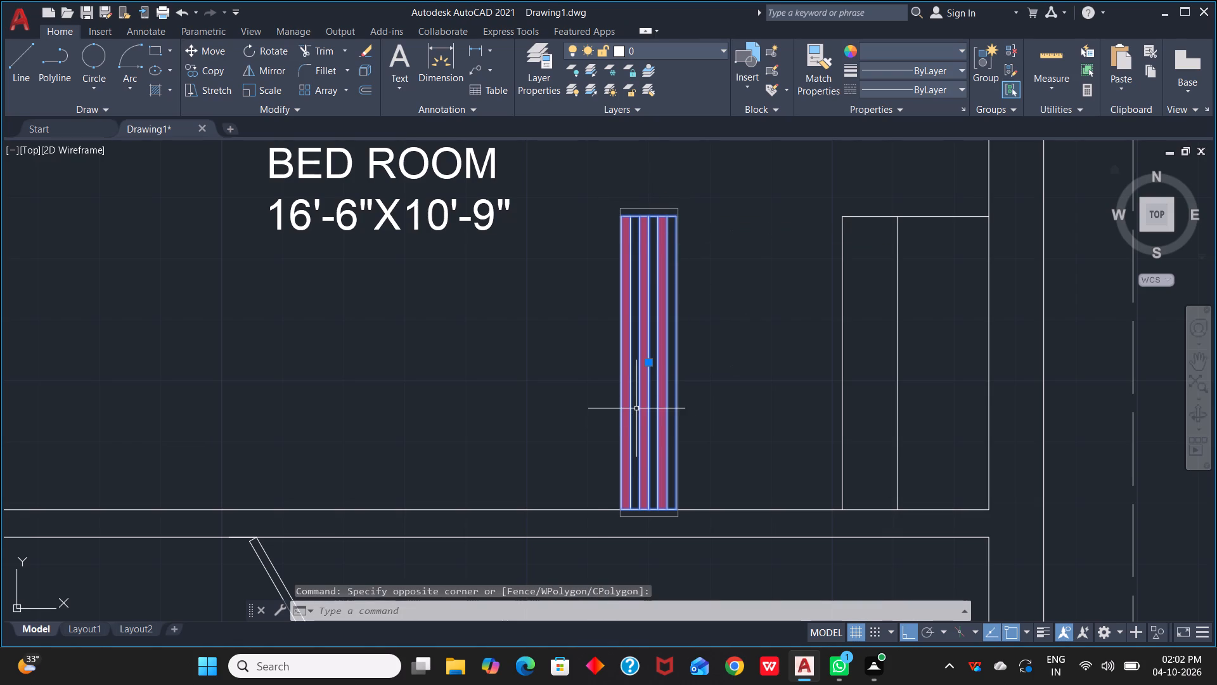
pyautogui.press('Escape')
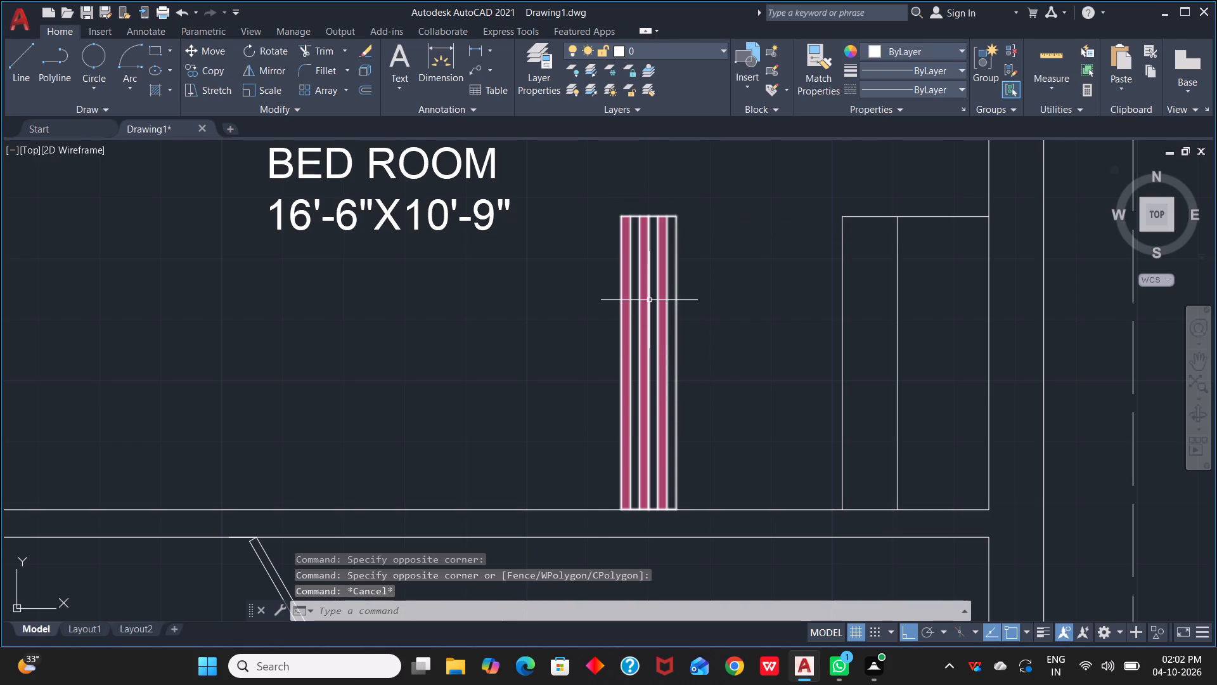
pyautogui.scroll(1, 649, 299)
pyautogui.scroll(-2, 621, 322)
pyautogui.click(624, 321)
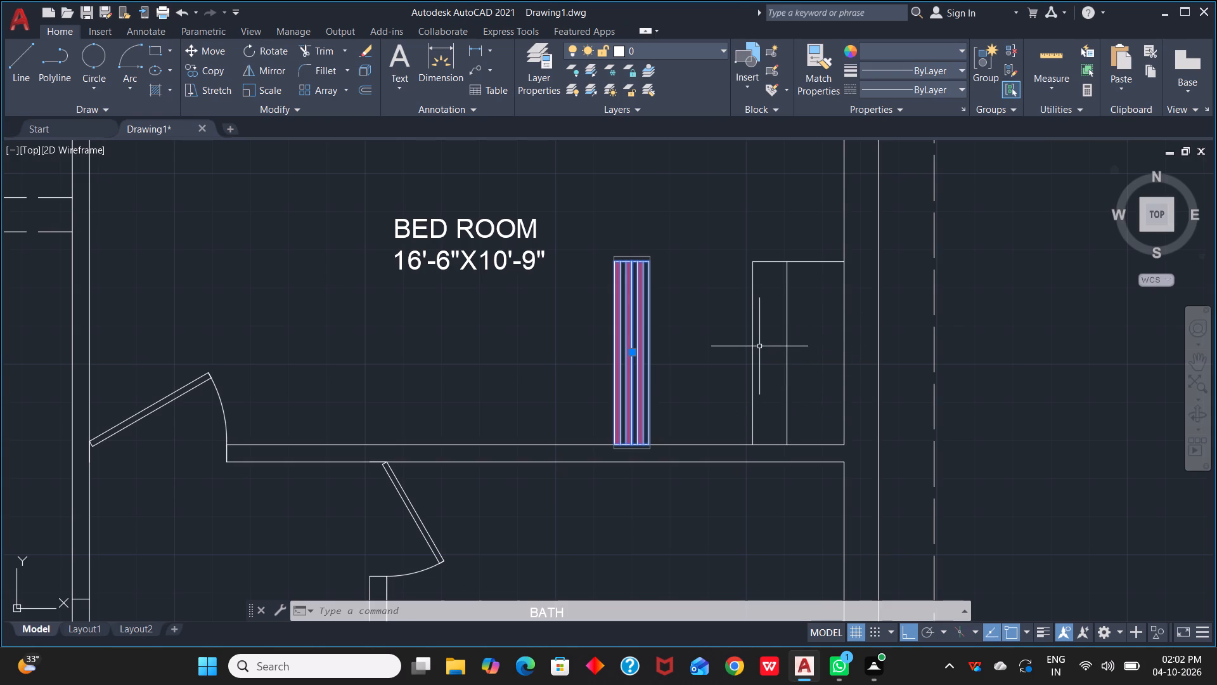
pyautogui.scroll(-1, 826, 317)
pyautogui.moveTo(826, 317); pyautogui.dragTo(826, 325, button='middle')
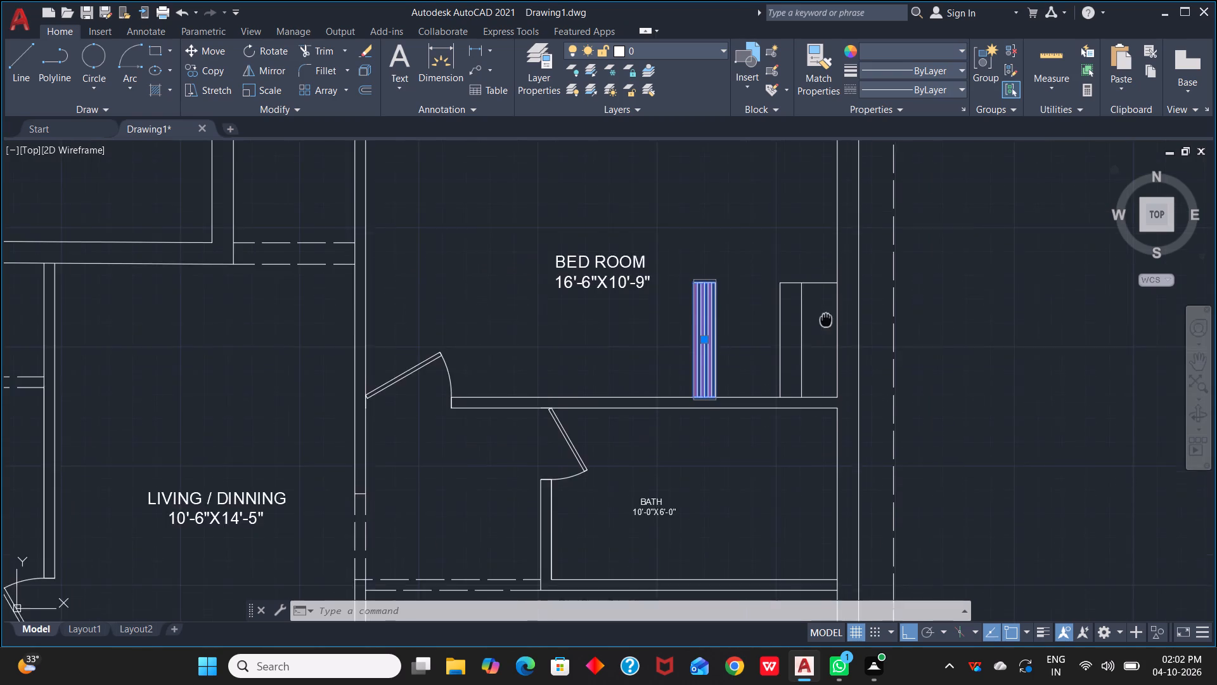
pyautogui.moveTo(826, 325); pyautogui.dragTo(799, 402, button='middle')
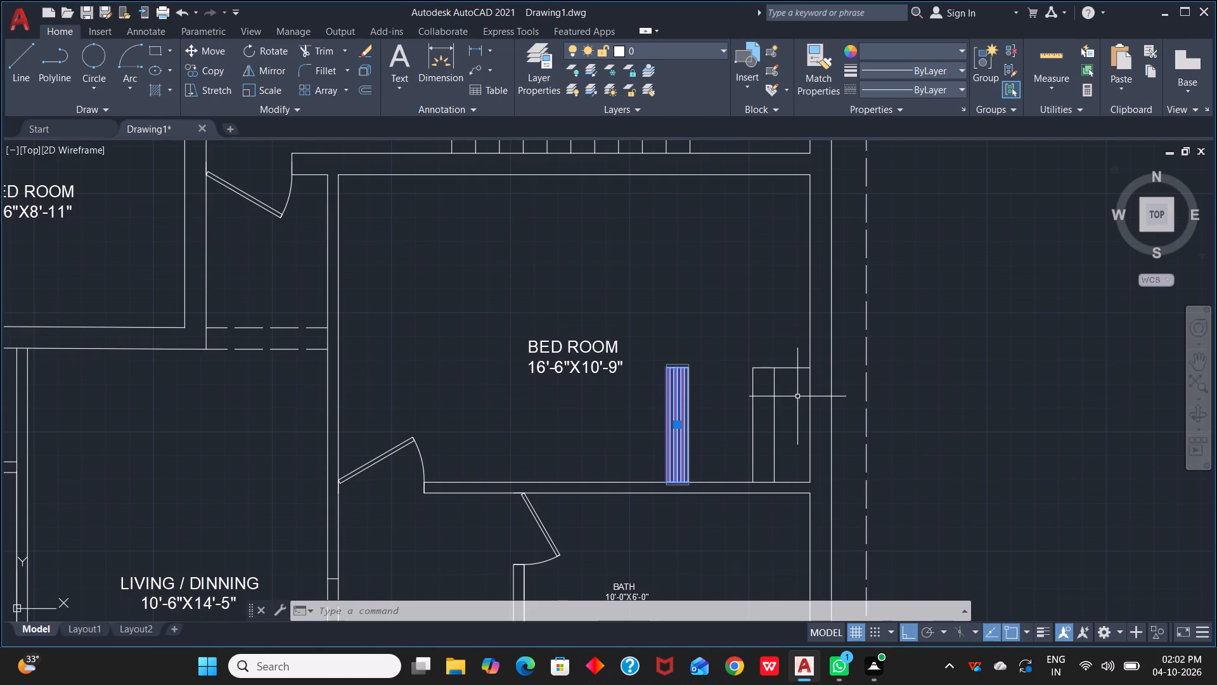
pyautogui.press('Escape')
# Extend the 2' horizontal line and the bedroom's lower wall line to the outer face of the outer wall.
pyautogui.write('EX')
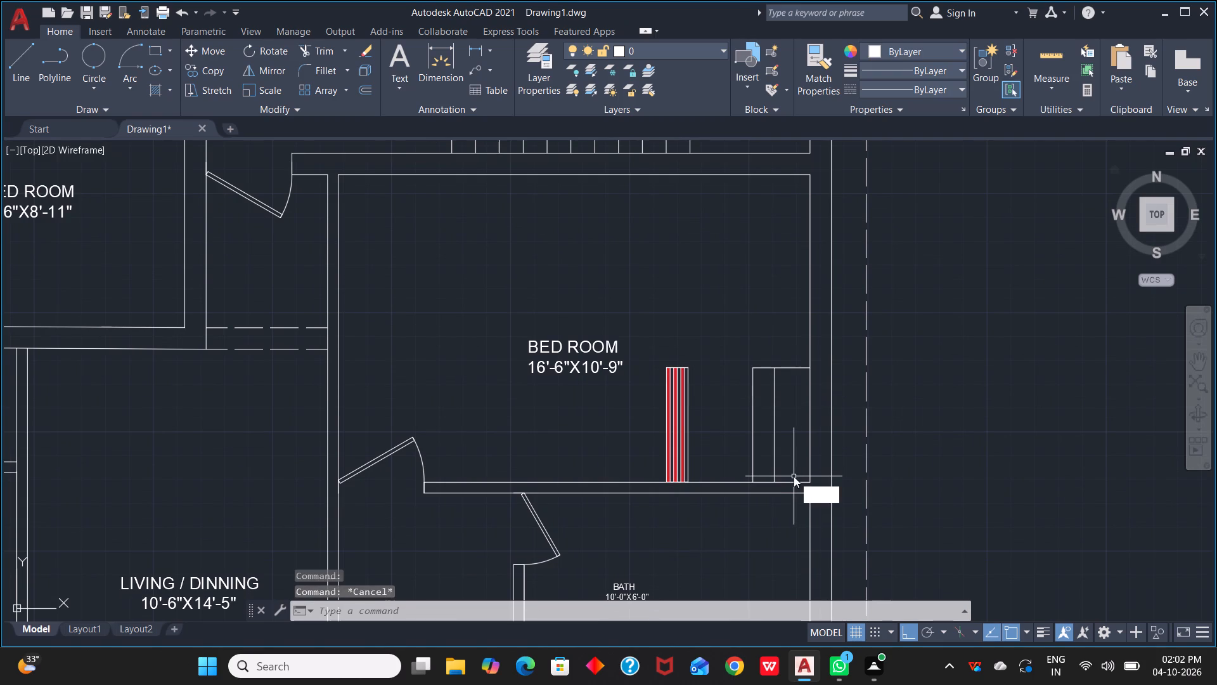
pyautogui.press('space')
pyautogui.click(793, 367)
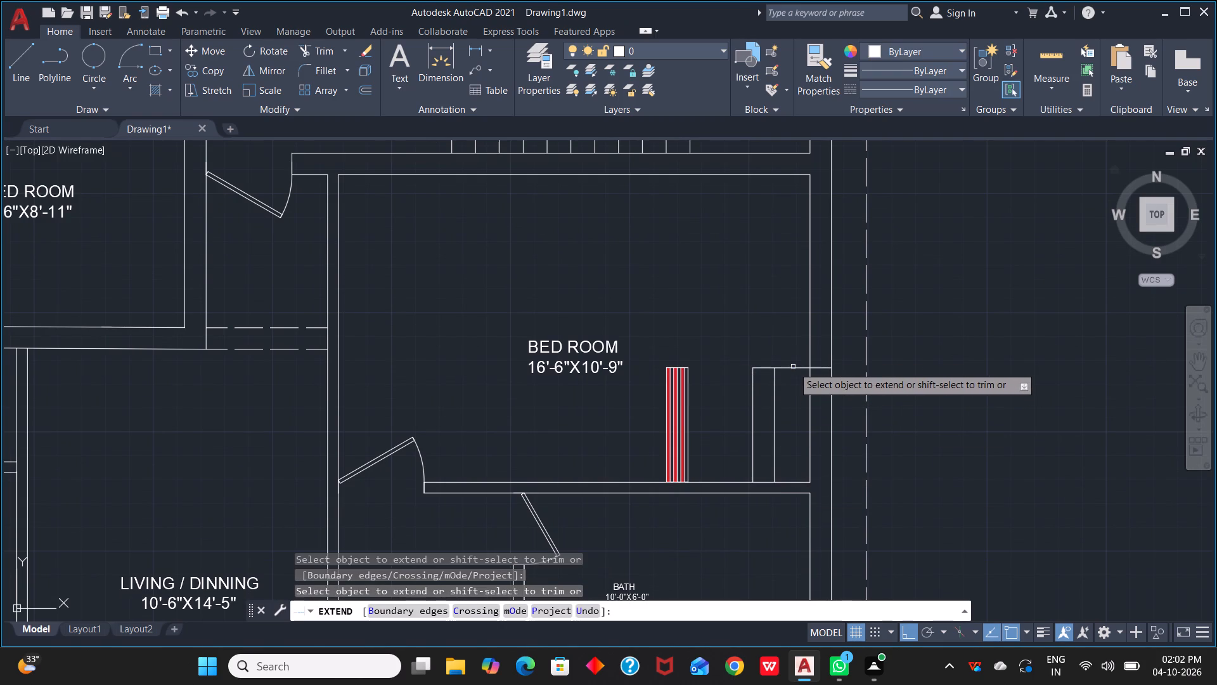
pyautogui.click(794, 481)
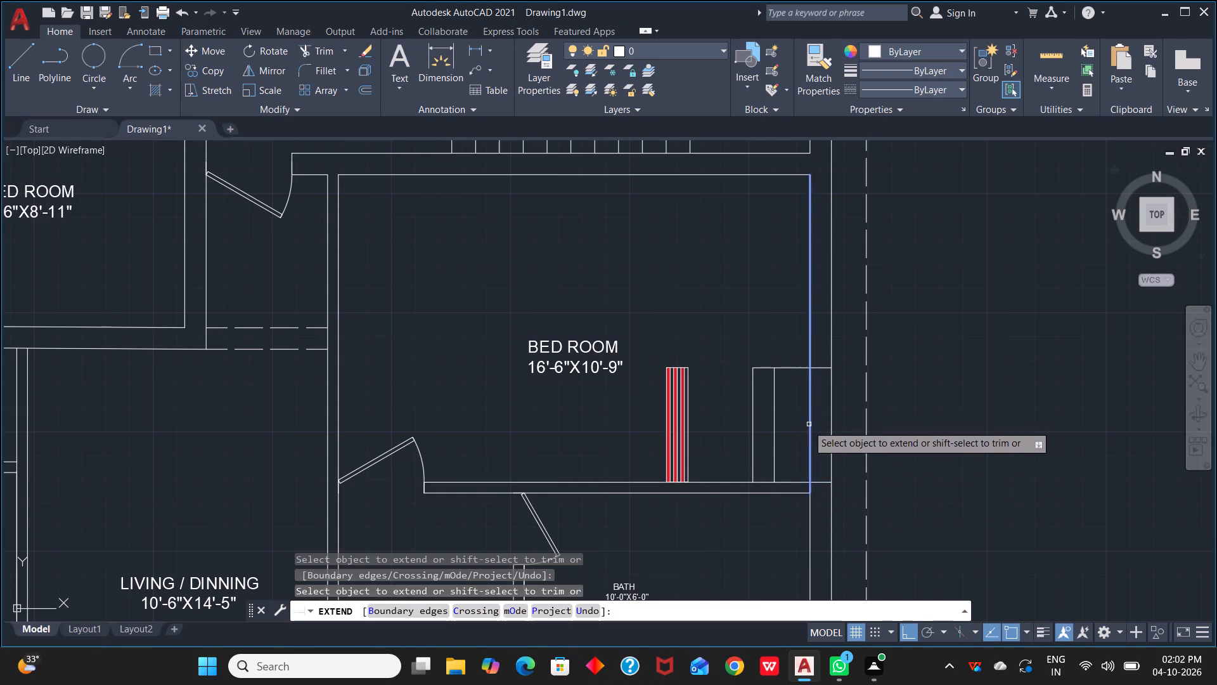
pyautogui.press('Escape')
# Trim away the inner face of the bedroom's outer wall between the two extended lines.
pyautogui.write('TR')
pyautogui.press('space')
pyautogui.click(809, 441)
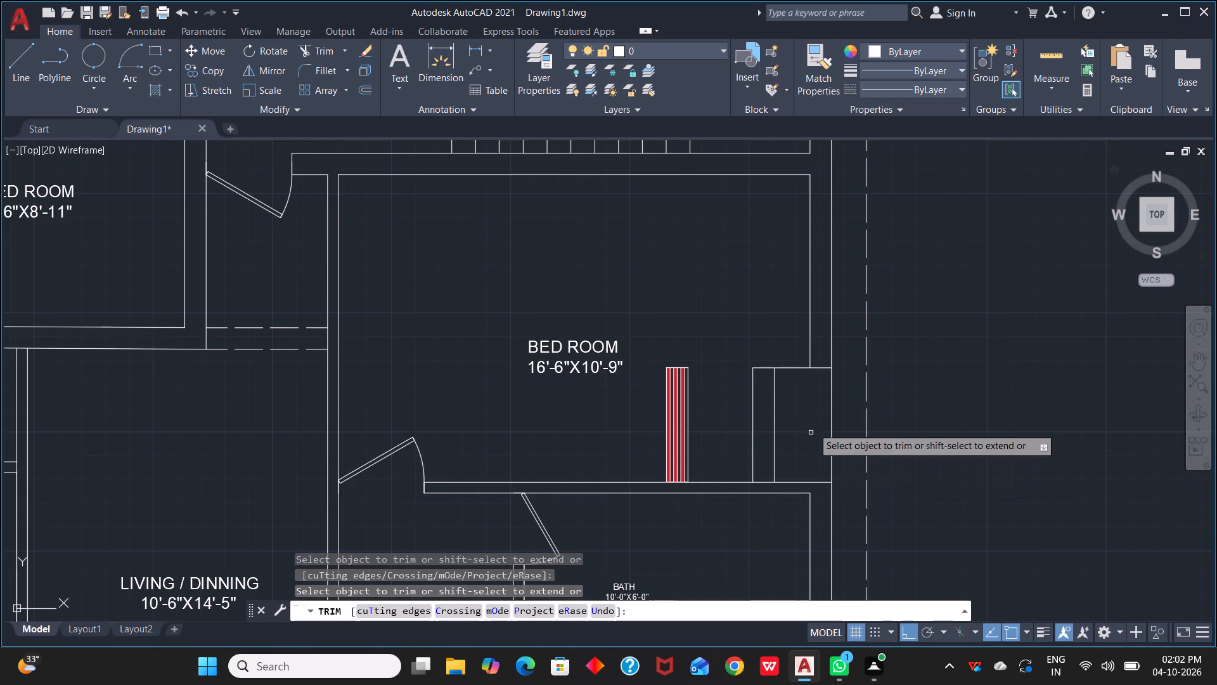
# Erase the displaced striped symbol standing inside the 16'-6"X10'-9" bedroom.
pyautogui.click(667, 407)
pyautogui.click(683, 412)
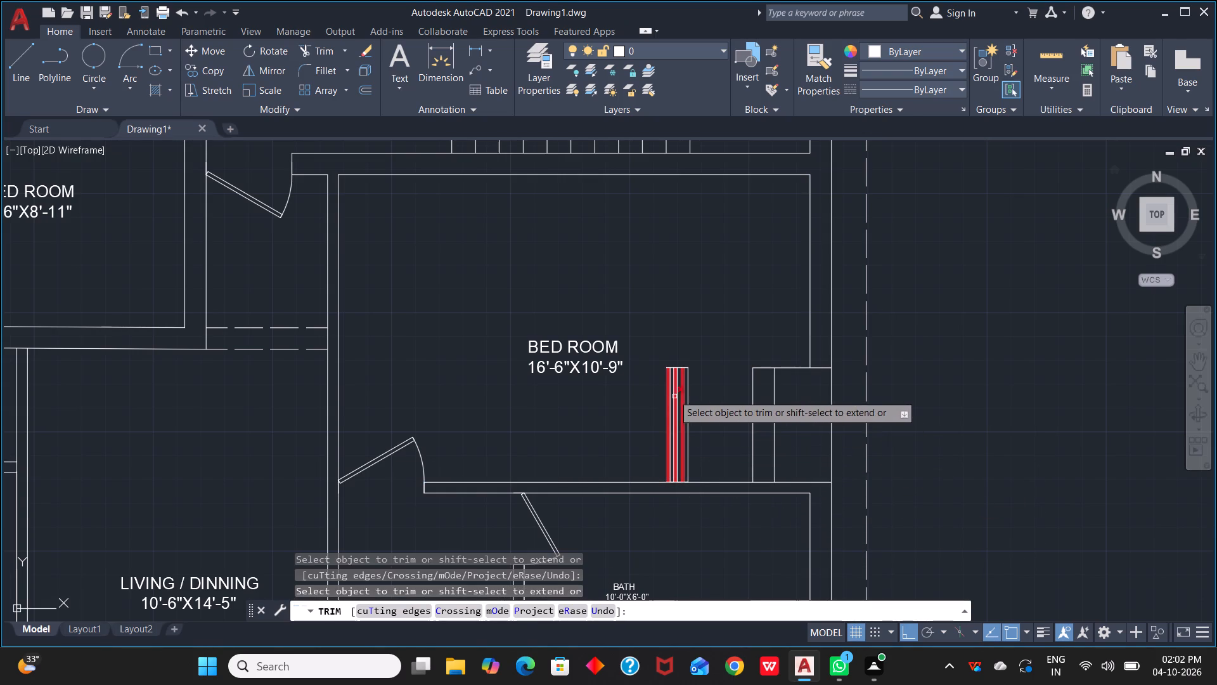
pyautogui.press('Escape')
pyautogui.click(650, 359)
pyautogui.click(697, 430)
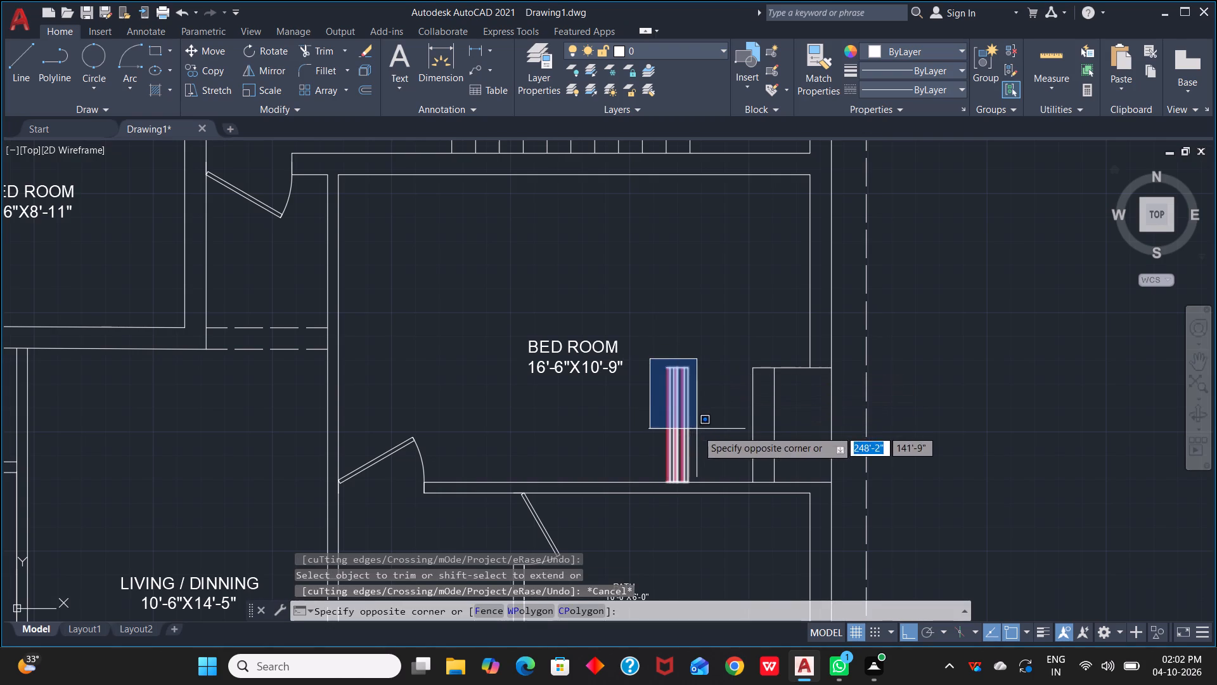
pyautogui.press('Delete')
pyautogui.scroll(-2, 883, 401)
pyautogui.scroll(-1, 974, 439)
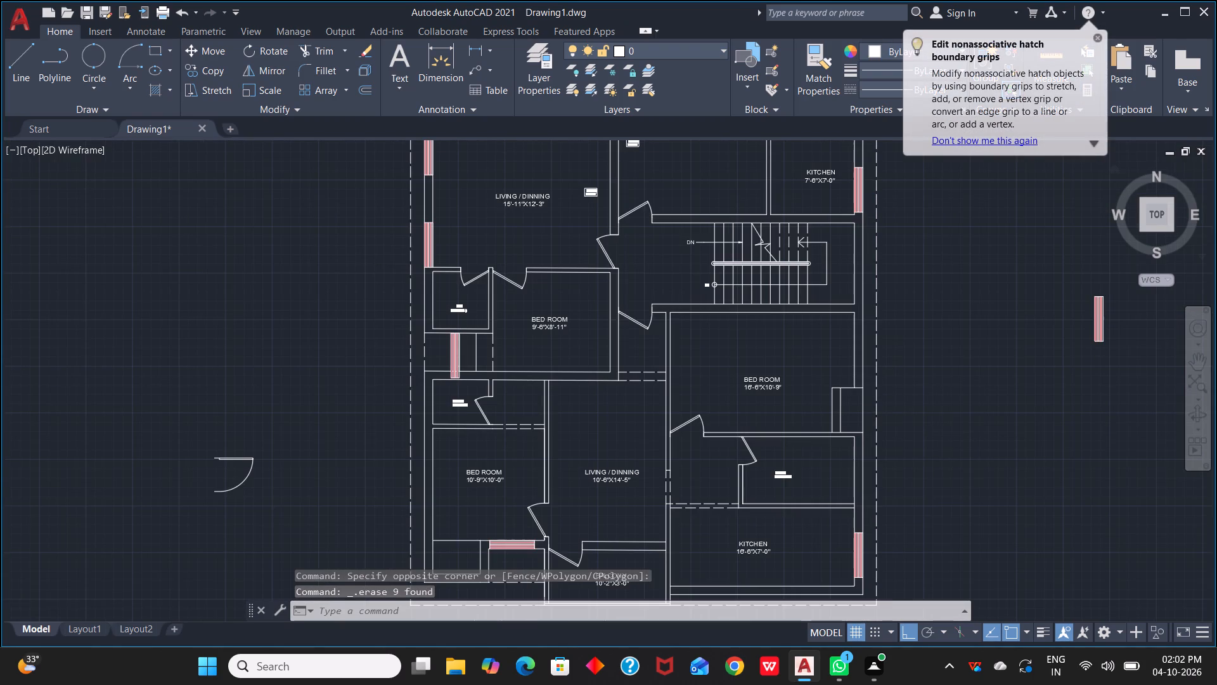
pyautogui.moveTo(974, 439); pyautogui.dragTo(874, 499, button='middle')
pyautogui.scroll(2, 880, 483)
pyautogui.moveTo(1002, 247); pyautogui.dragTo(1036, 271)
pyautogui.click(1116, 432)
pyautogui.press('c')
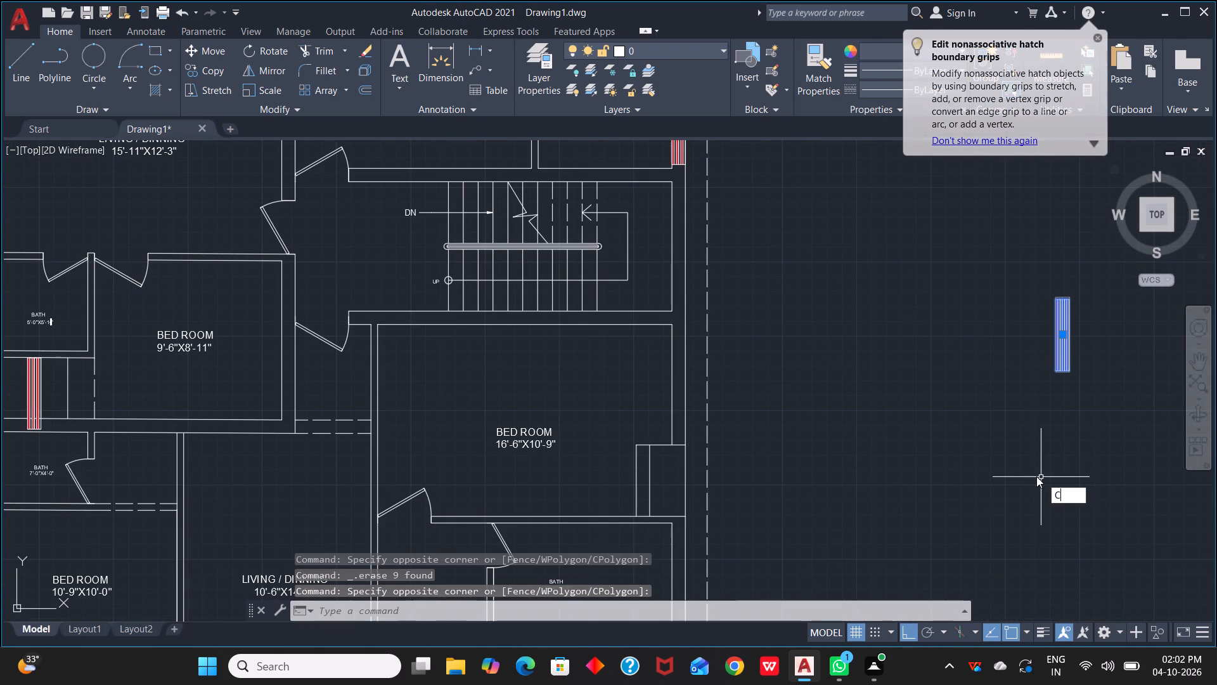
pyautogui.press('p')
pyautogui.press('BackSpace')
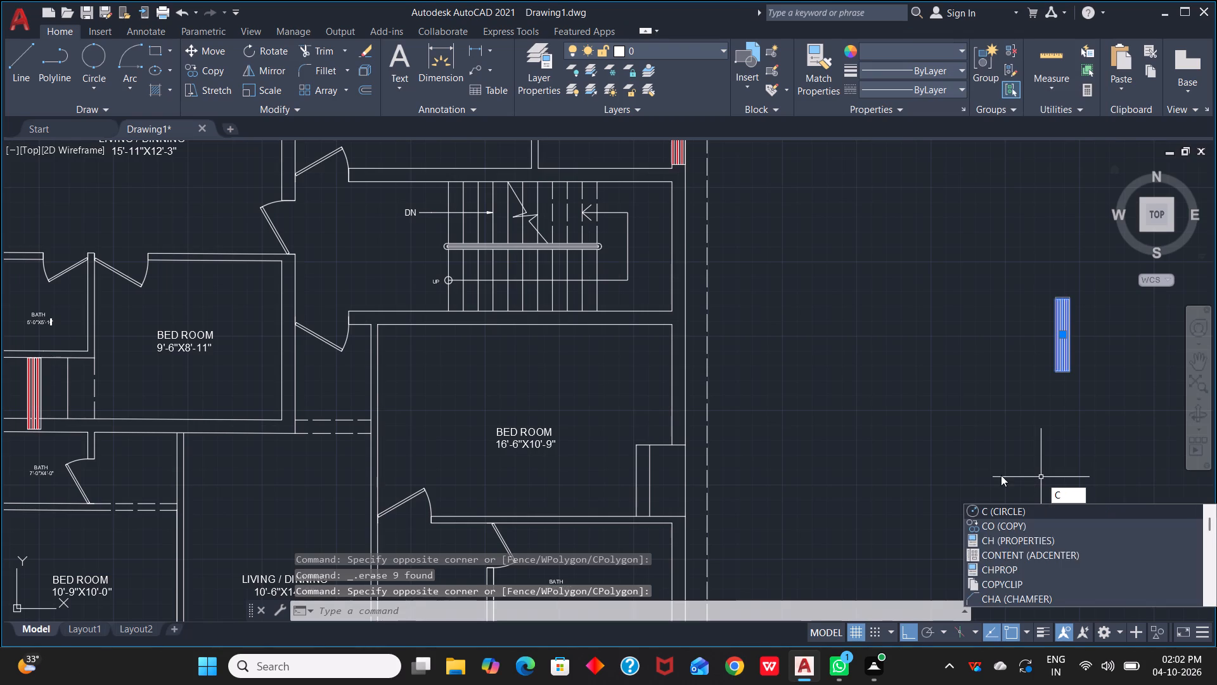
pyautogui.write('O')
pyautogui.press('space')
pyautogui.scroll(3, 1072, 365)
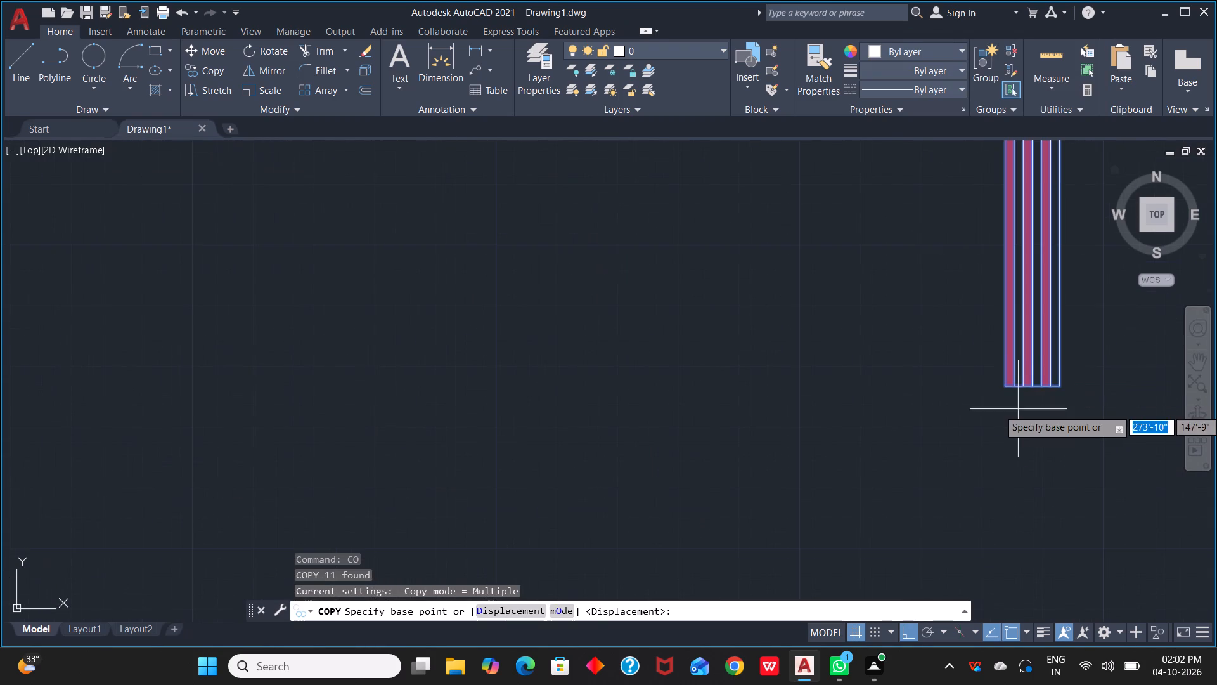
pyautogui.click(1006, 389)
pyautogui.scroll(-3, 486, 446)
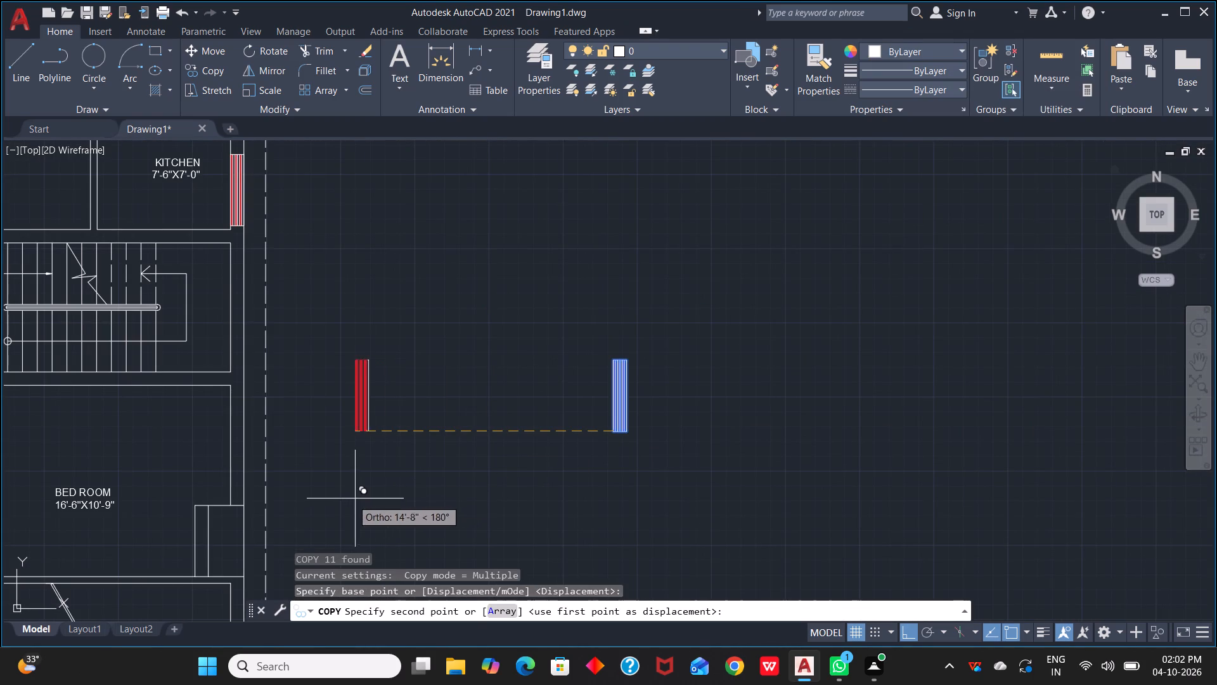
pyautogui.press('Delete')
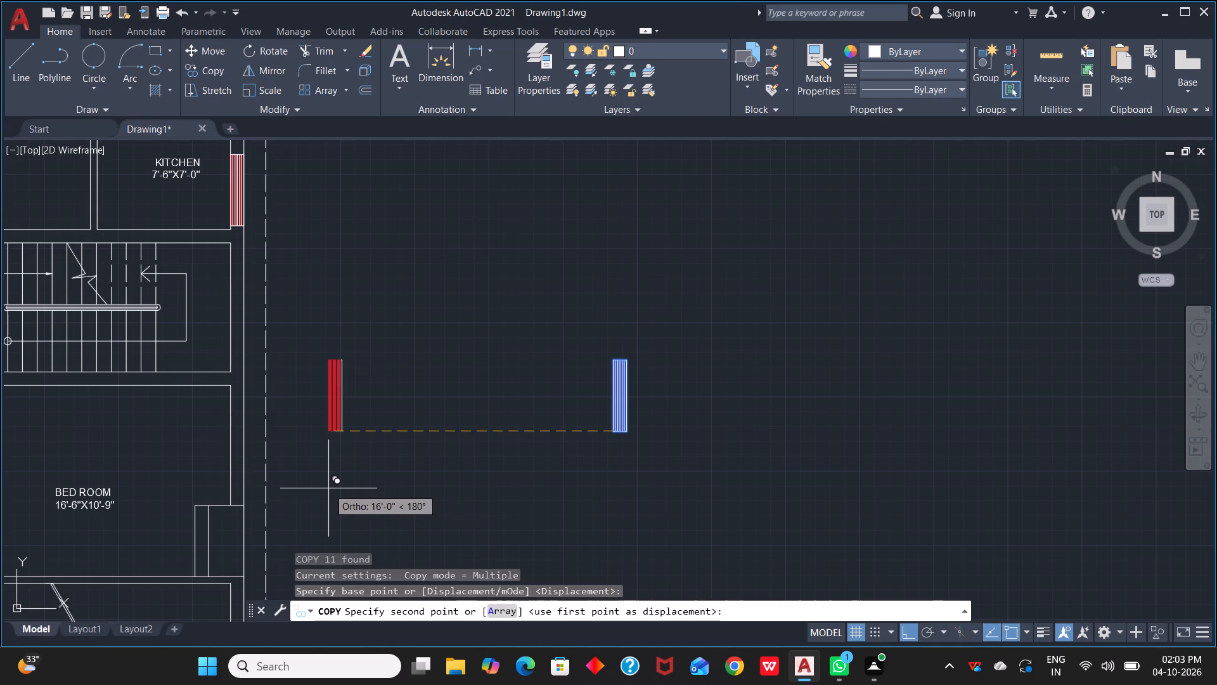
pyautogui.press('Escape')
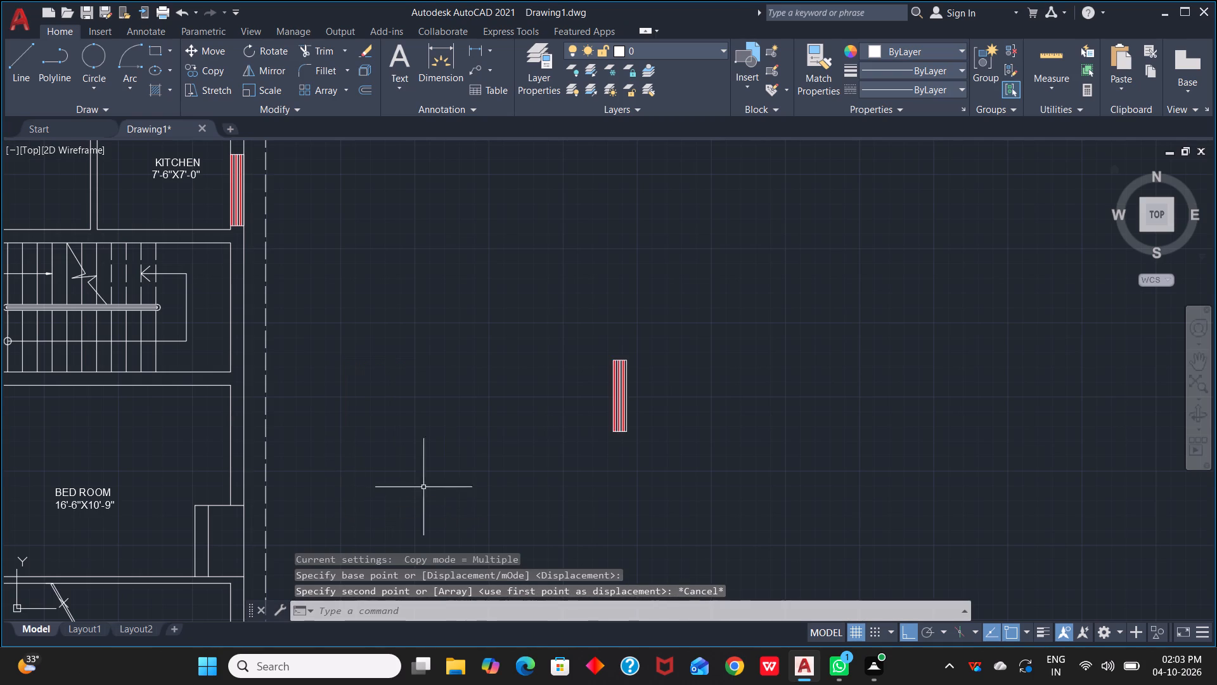
# Copy the striped window symbol standing outside the plan into the 16'-6"X10'-9" bedroom's recess, snapping its base corner to the recess's inner lower corner.
pyautogui.scroll(3, 605, 460)
pyautogui.press('c')
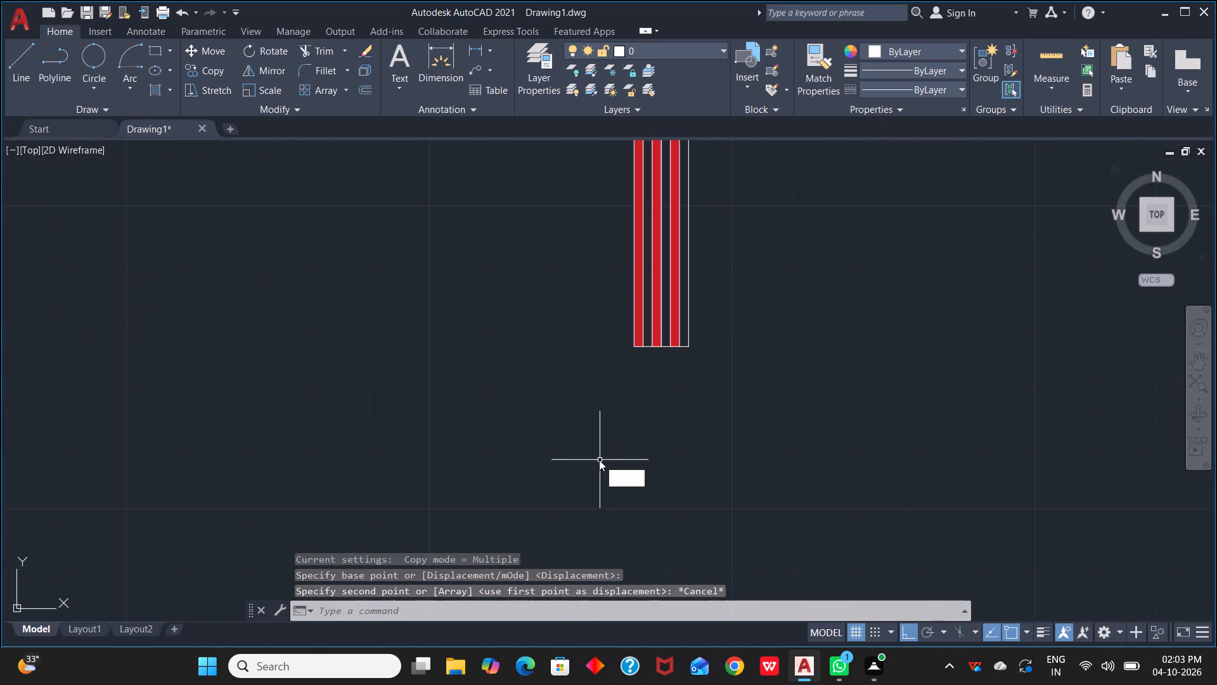
pyautogui.write('O')
pyautogui.press('space')
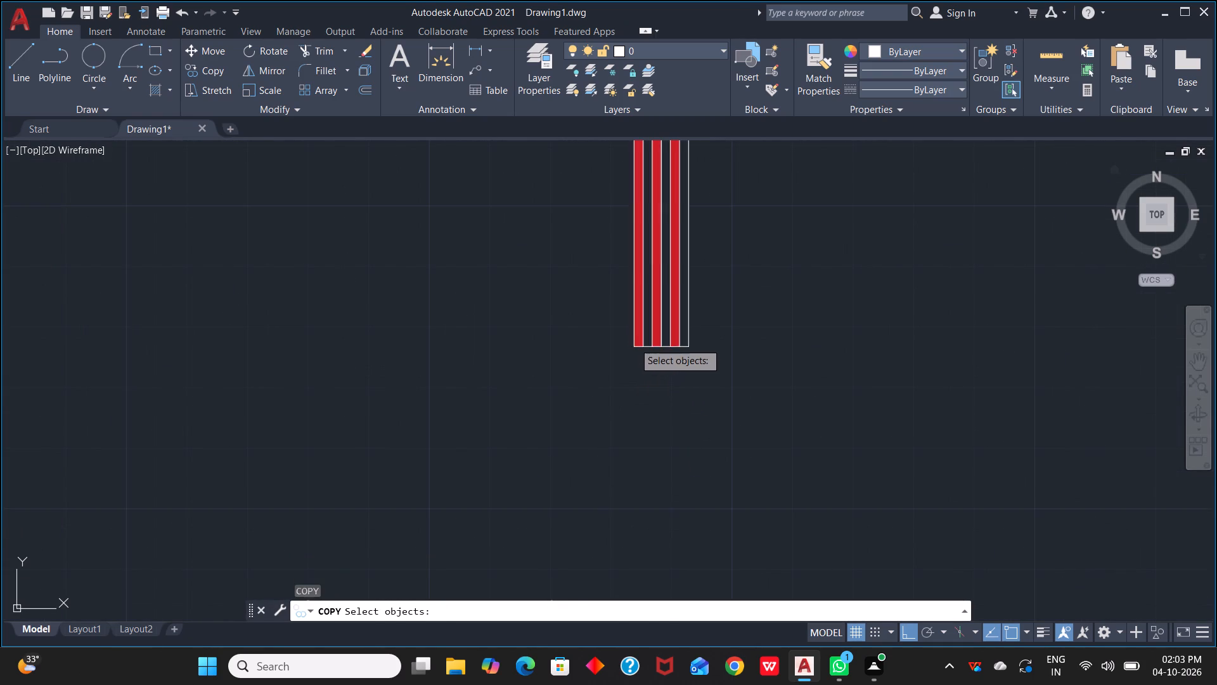
pyautogui.click(634, 342)
pyautogui.press('space')
pyautogui.scroll(3, 634, 344)
pyautogui.click(633, 351)
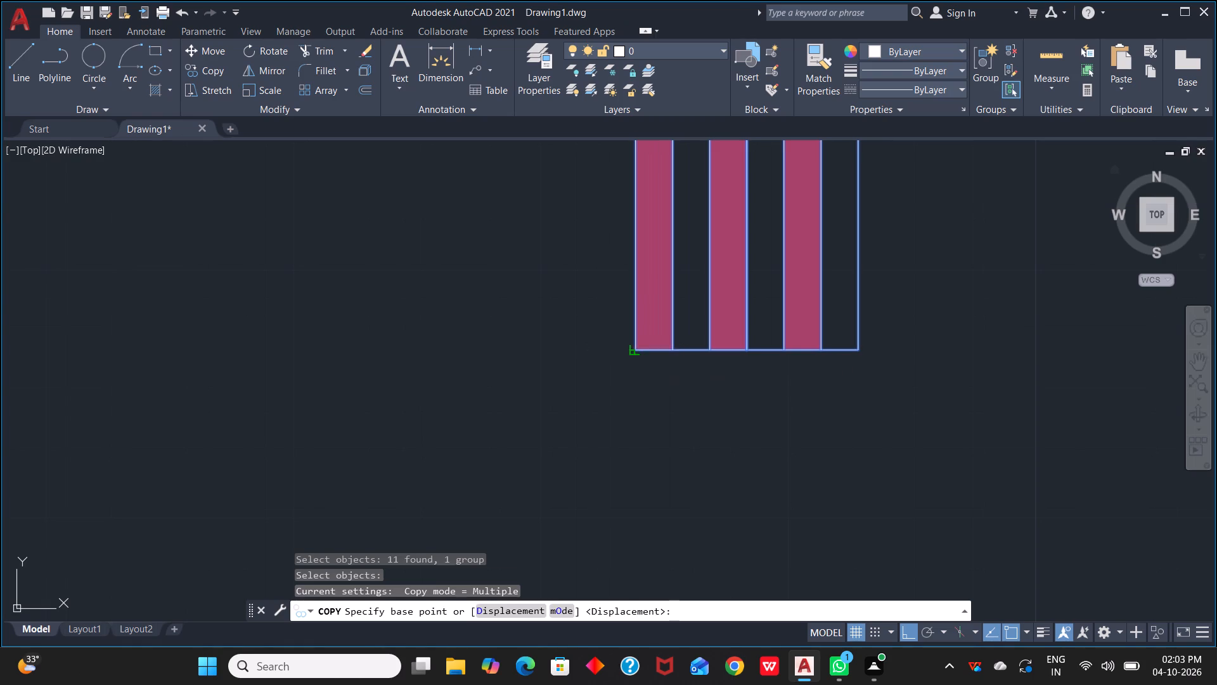
pyautogui.scroll(-2, 326, 457)
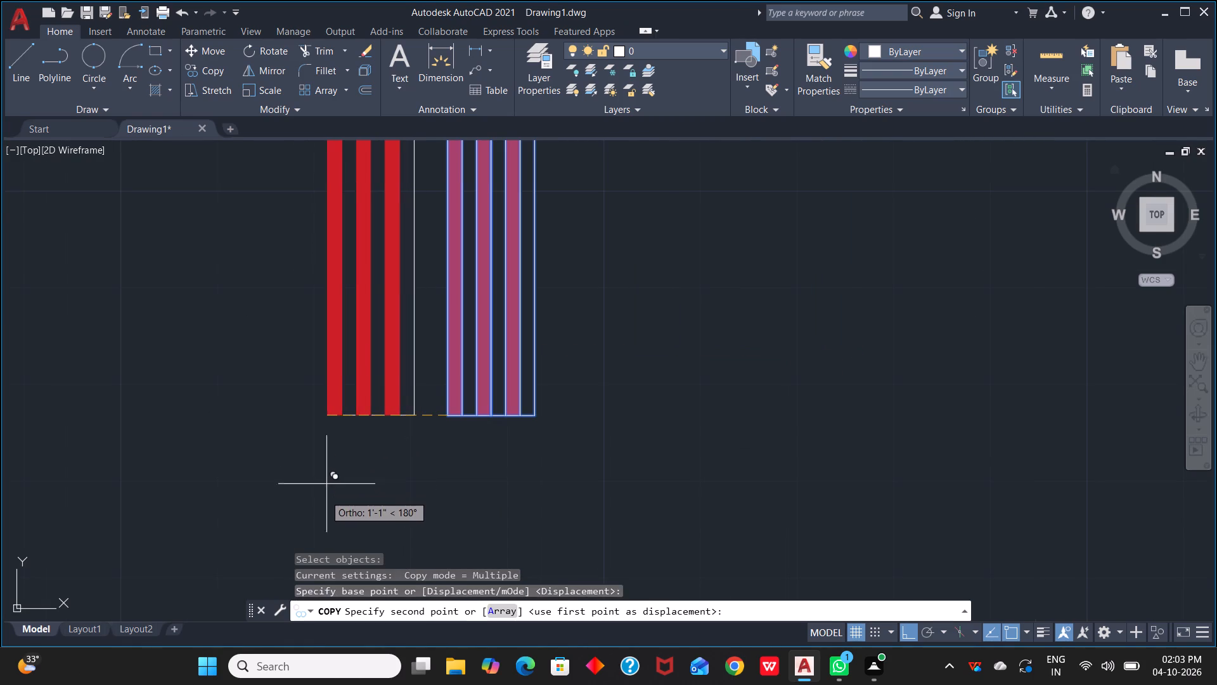
pyautogui.press('F8')
pyautogui.scroll(-2, 333, 469)
pyautogui.moveTo(226, 493); pyautogui.dragTo(612, 415, button='middle')
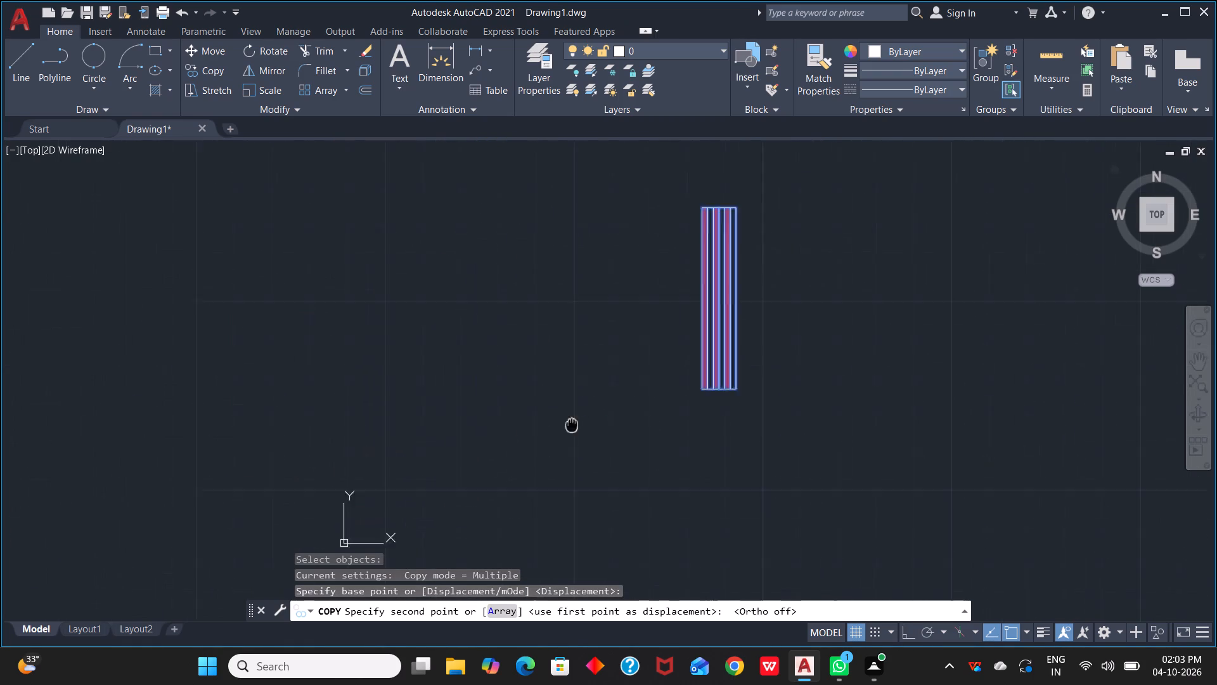
pyautogui.moveTo(612, 415); pyautogui.dragTo(839, 360, button='middle')
pyautogui.scroll(-2, 666, 424)
pyautogui.moveTo(462, 453); pyautogui.dragTo(685, 367, button='middle')
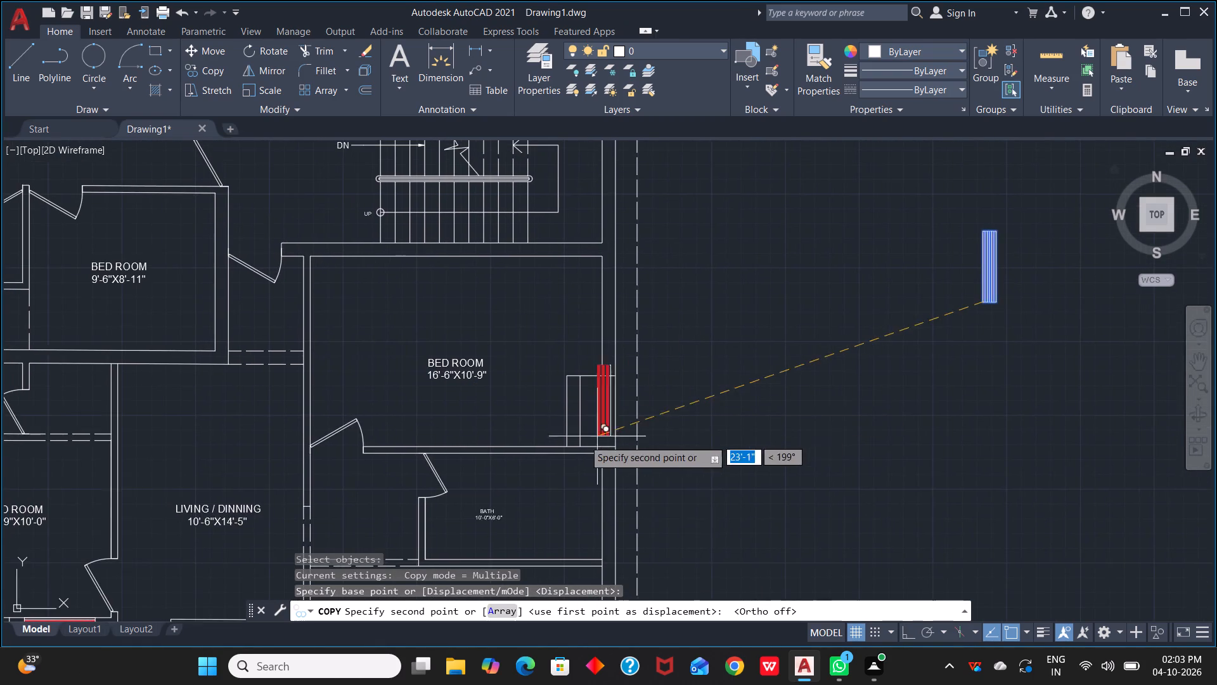
pyautogui.scroll(3, 582, 440)
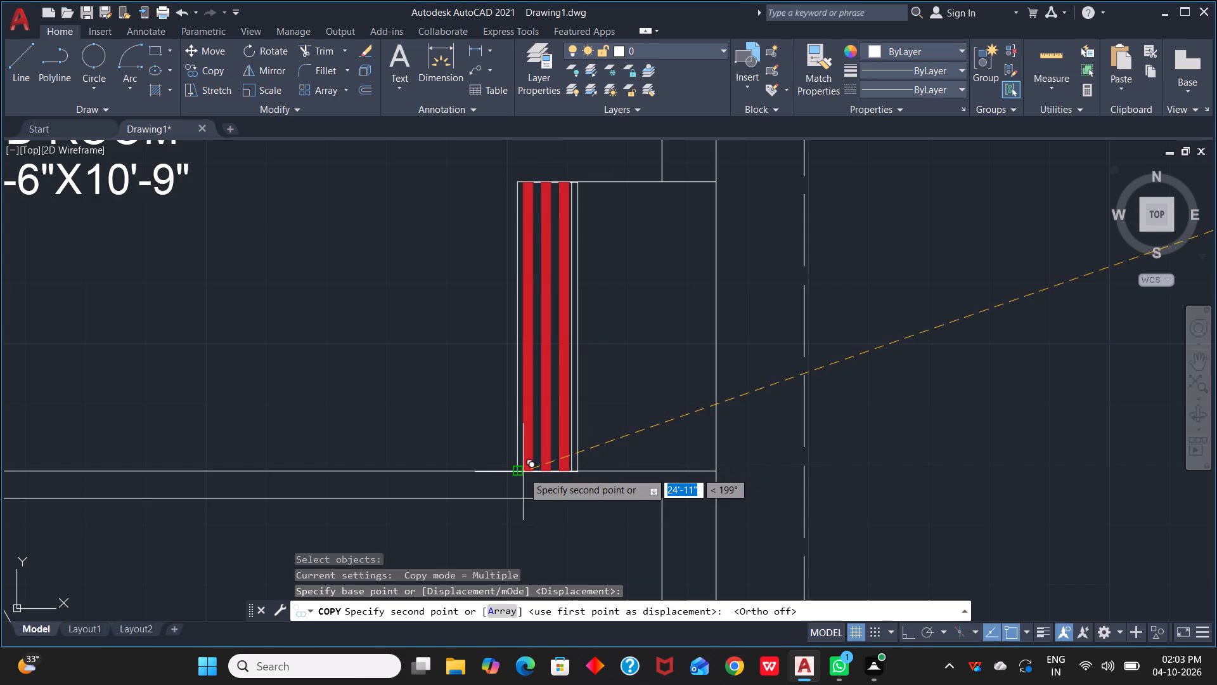
pyautogui.click(513, 470)
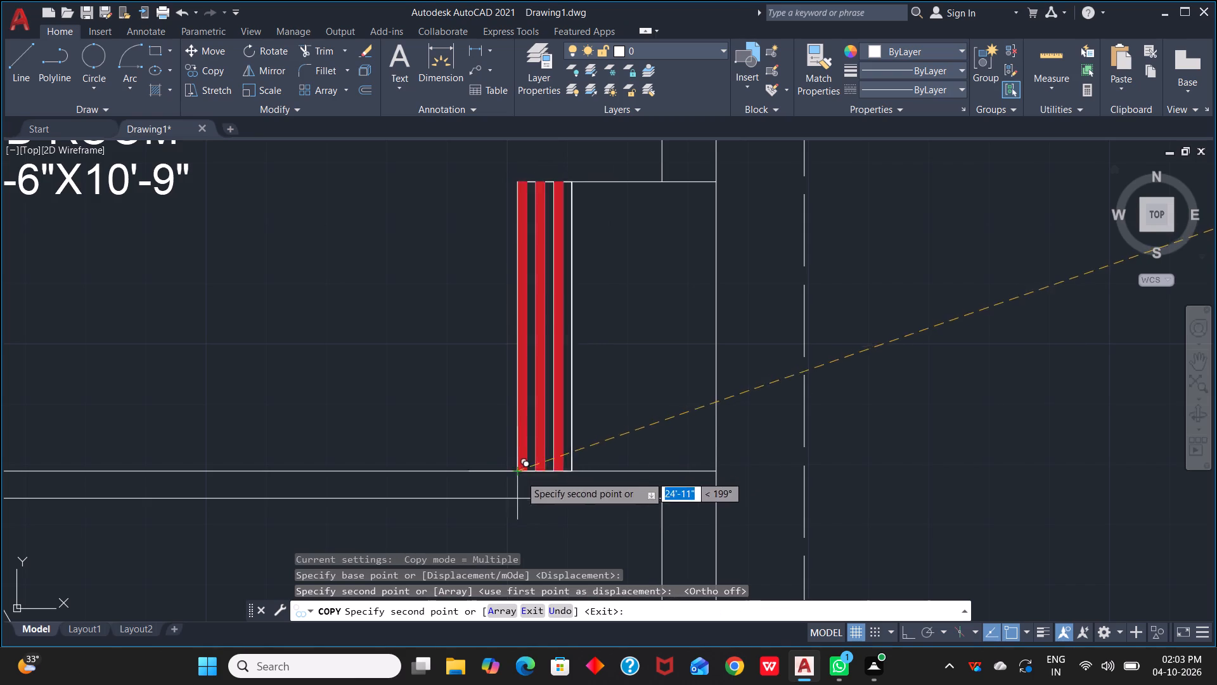
pyautogui.press('Escape')
# Offset the horizontal line at the top end of the bedroom's striped window 9" upward.
pyautogui.scroll(-2, 680, 465)
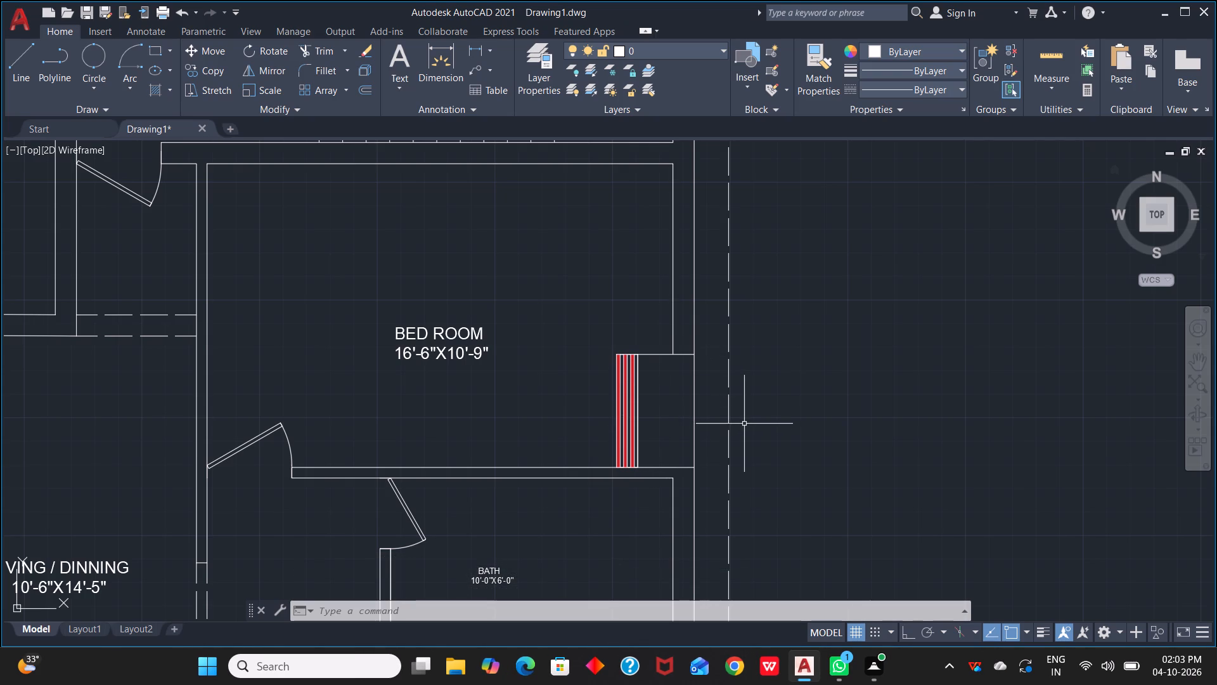
pyautogui.write('O')
pyautogui.press('space')
pyautogui.click(652, 351)
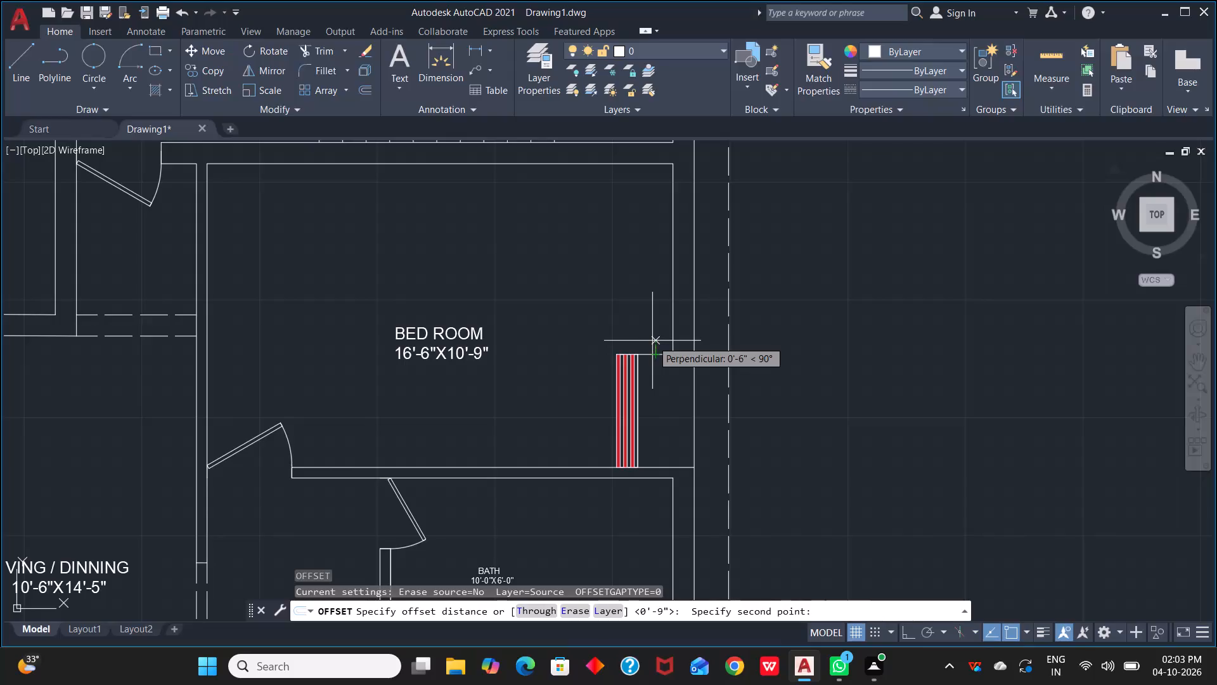
pyautogui.press('9')
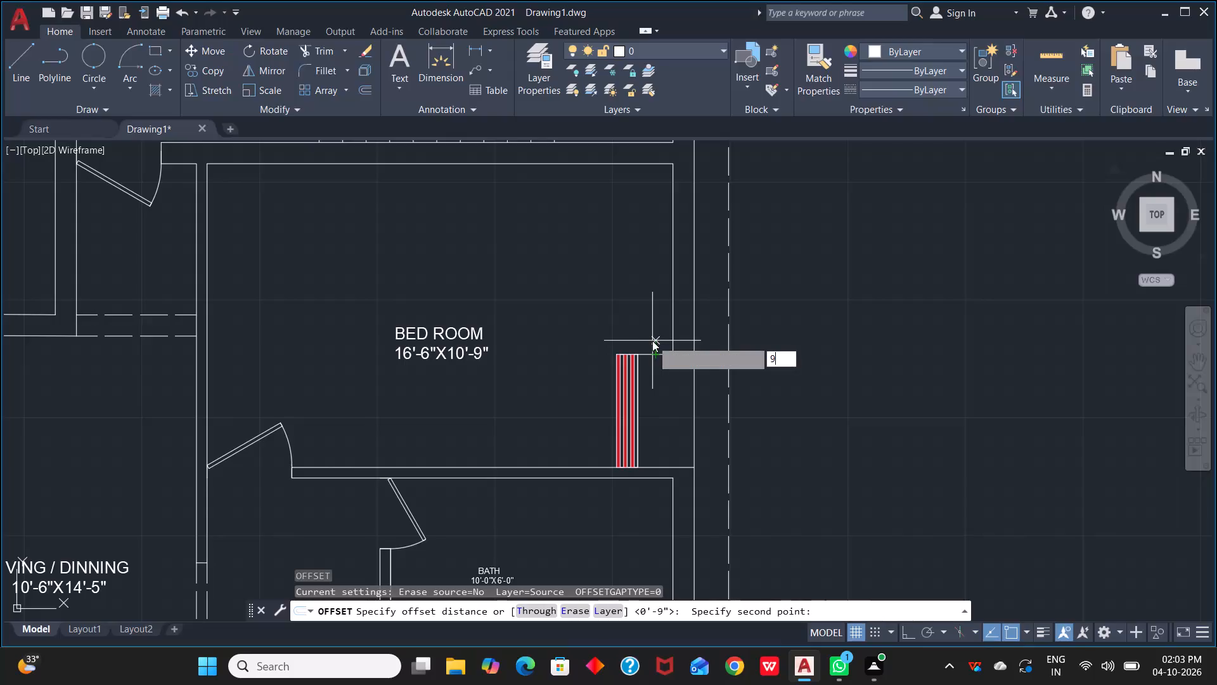
pyautogui.hotkey('shift', '"')
pyautogui.press('space')
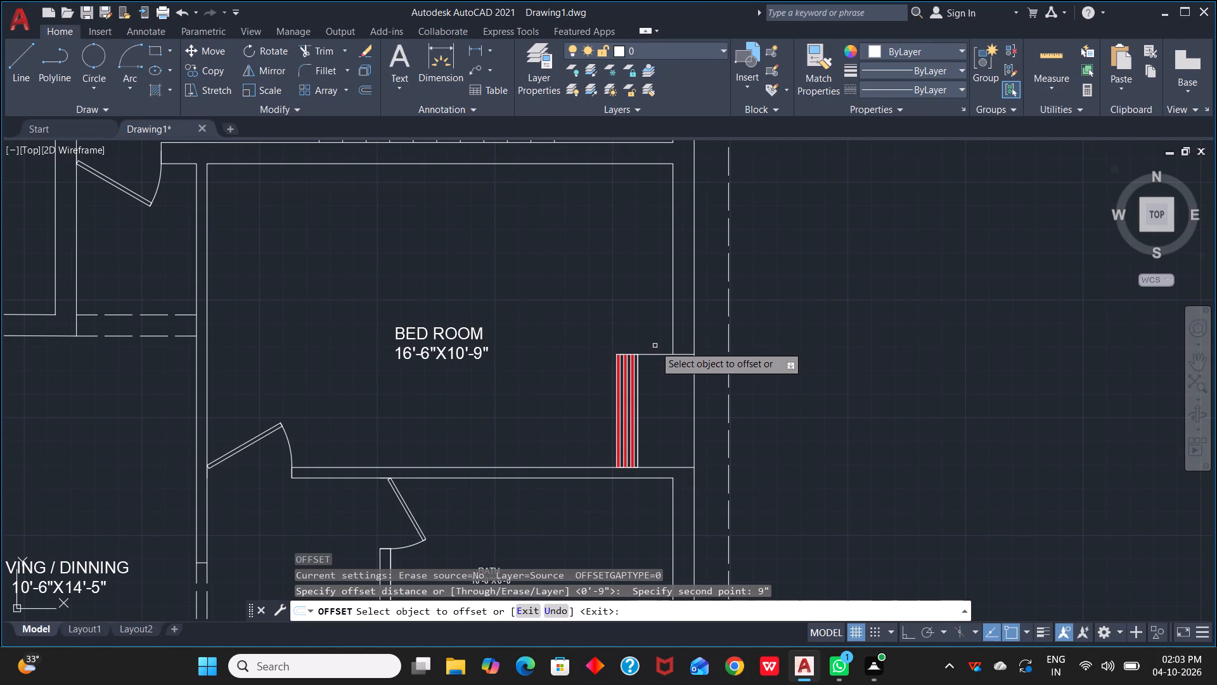
pyautogui.click(655, 354)
pyautogui.click(657, 339)
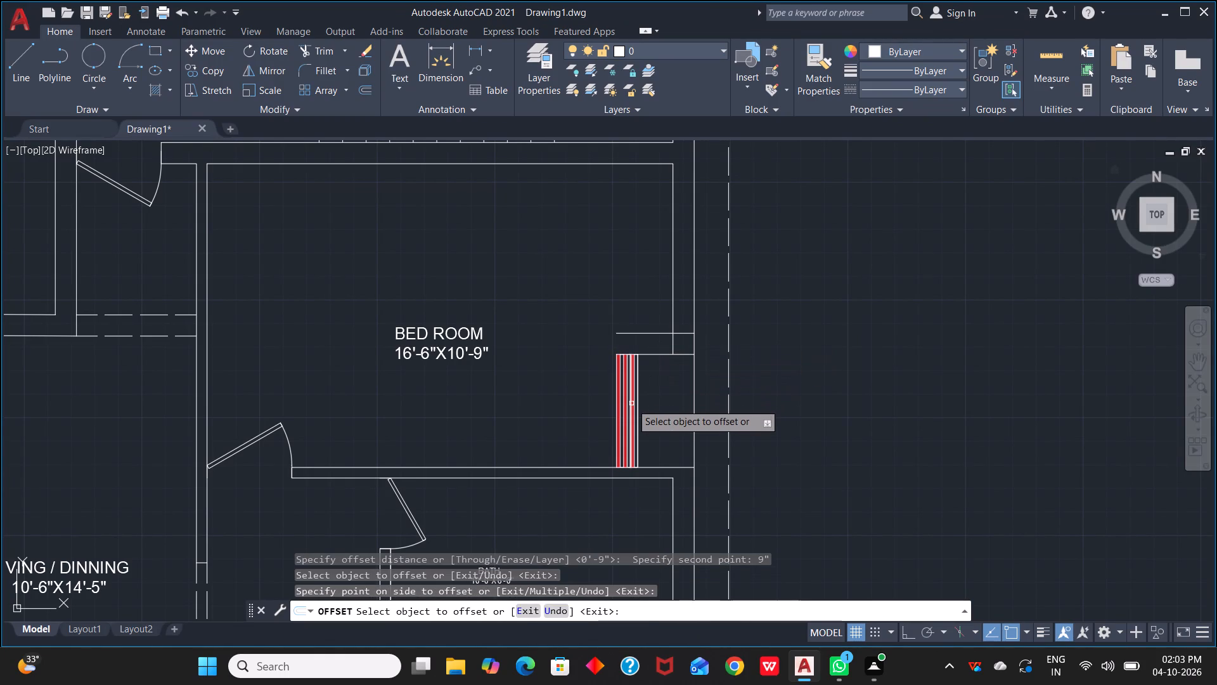
pyautogui.press('Escape')
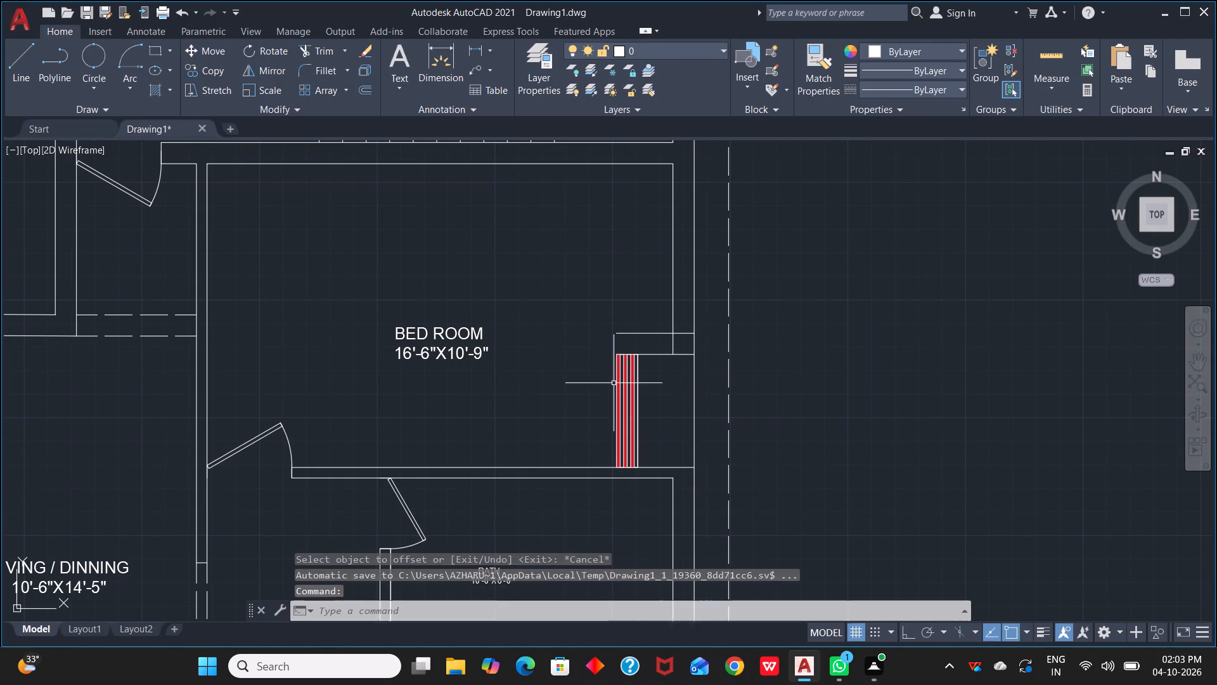
pyautogui.press('Escape')
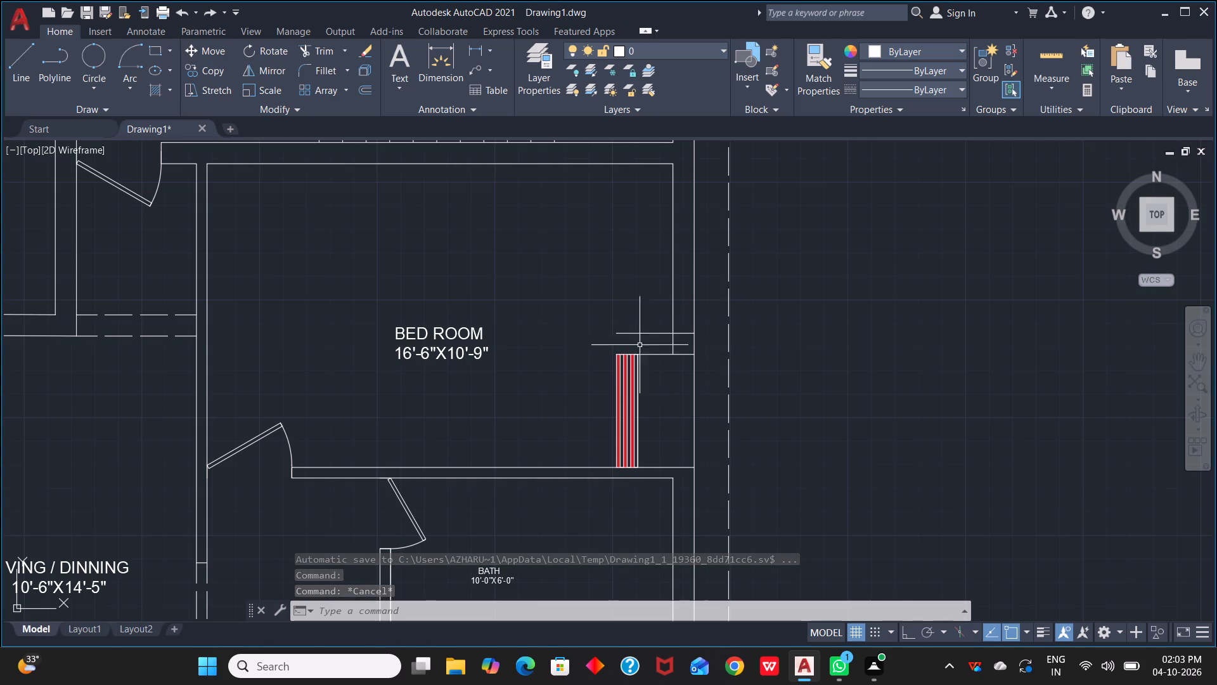
pyautogui.press('Escape')
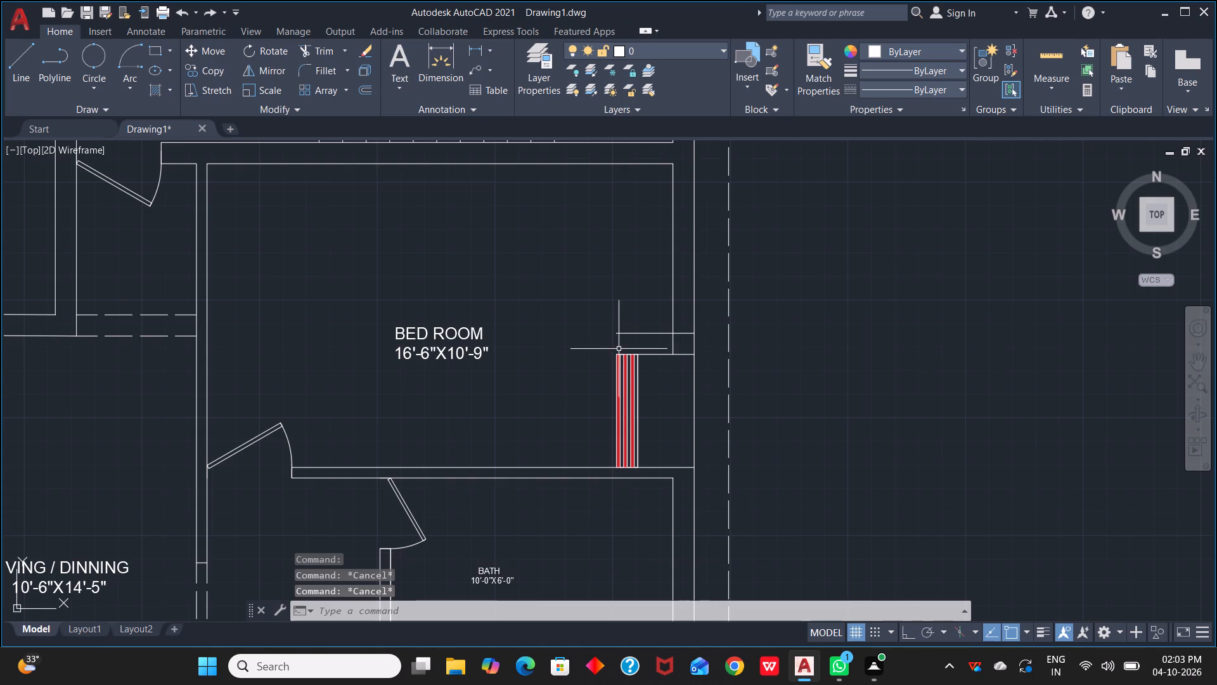
pyautogui.press('Escape')
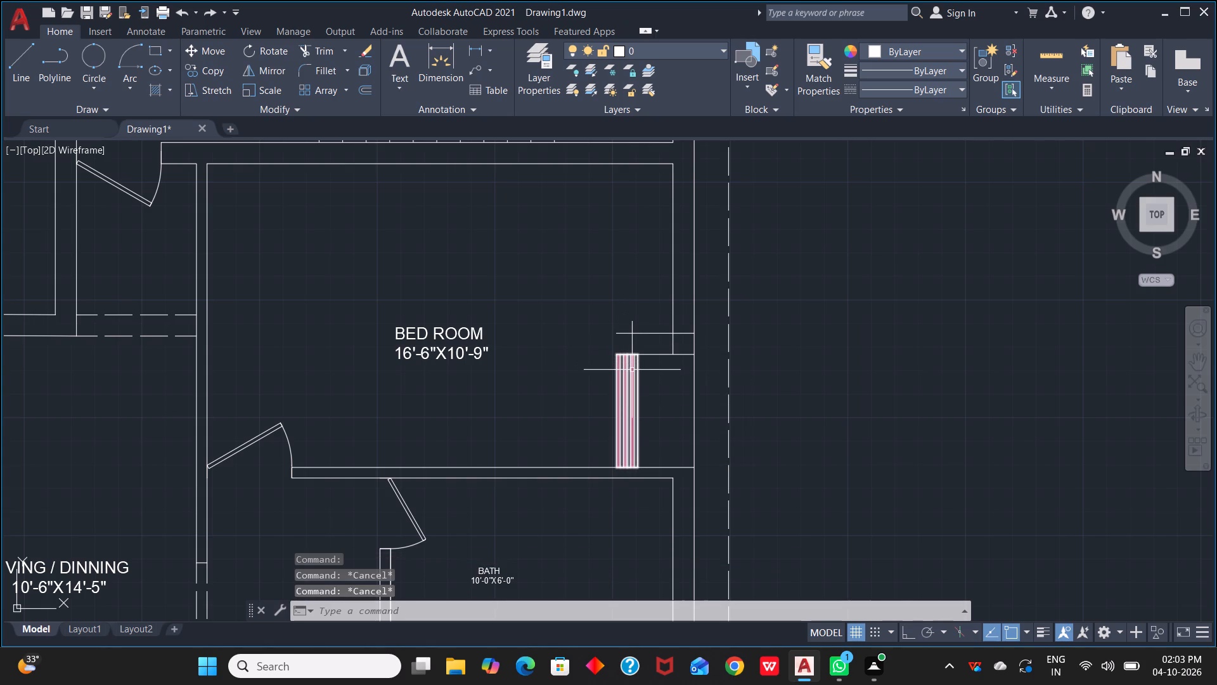
# Draw a short vertical line from the striped window's upper inner corner to the end of the offset line, closing the new wall's end.
pyautogui.write('L')
pyautogui.press('space')
pyautogui.scroll(6, 610, 348)
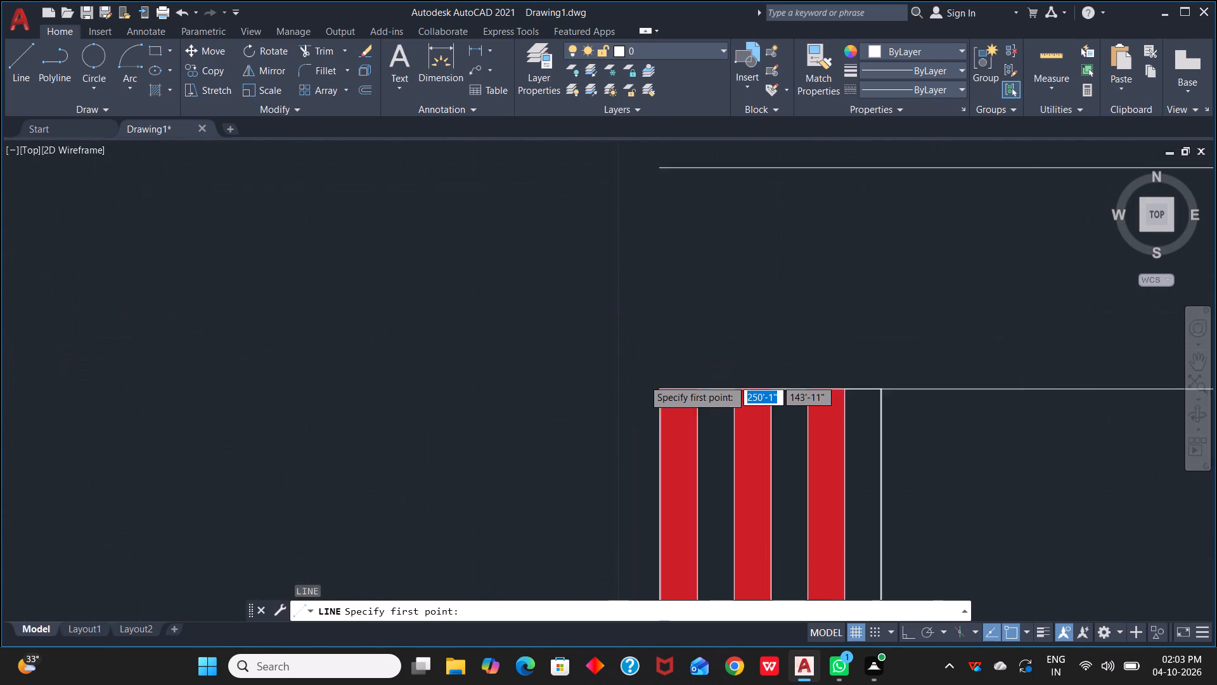
pyautogui.click(672, 395)
pyautogui.scroll(-3, 676, 244)
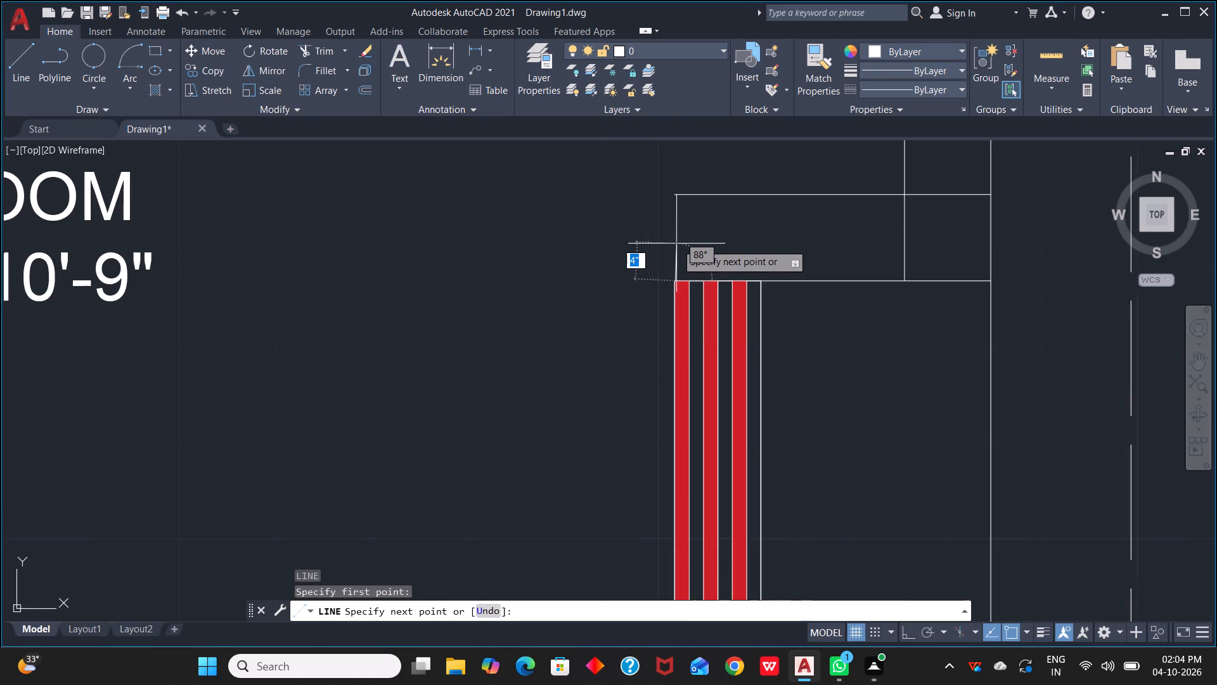
pyautogui.scroll(3, 674, 199)
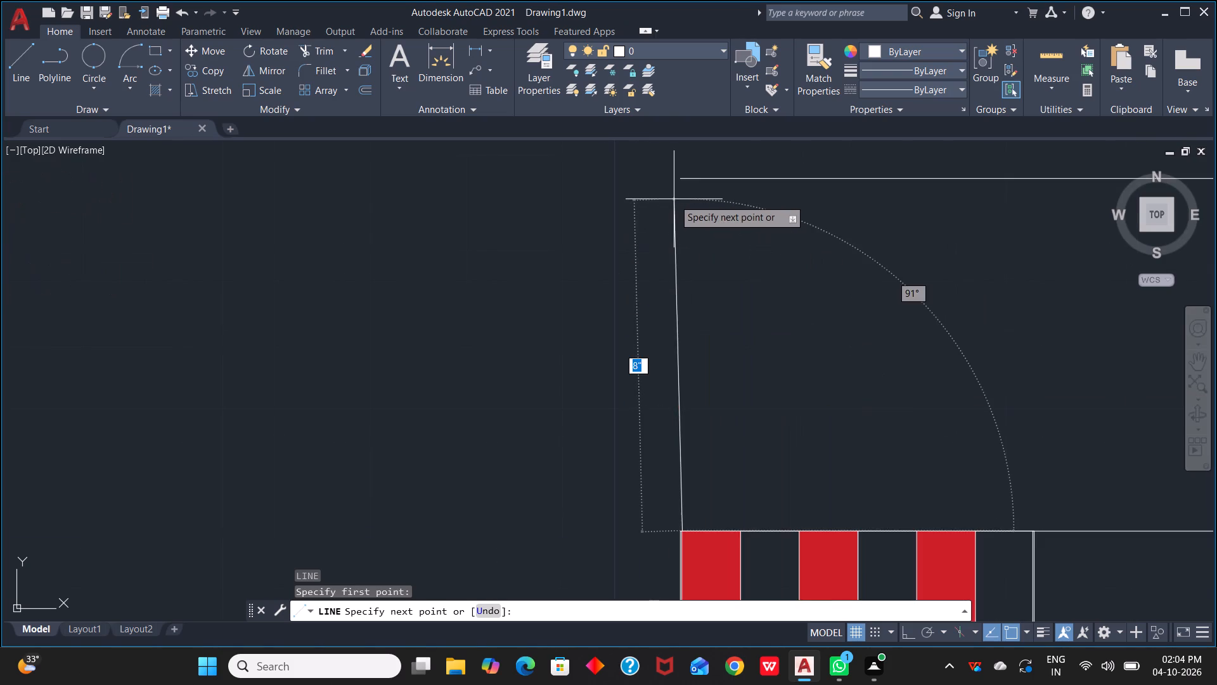
pyautogui.click(681, 181)
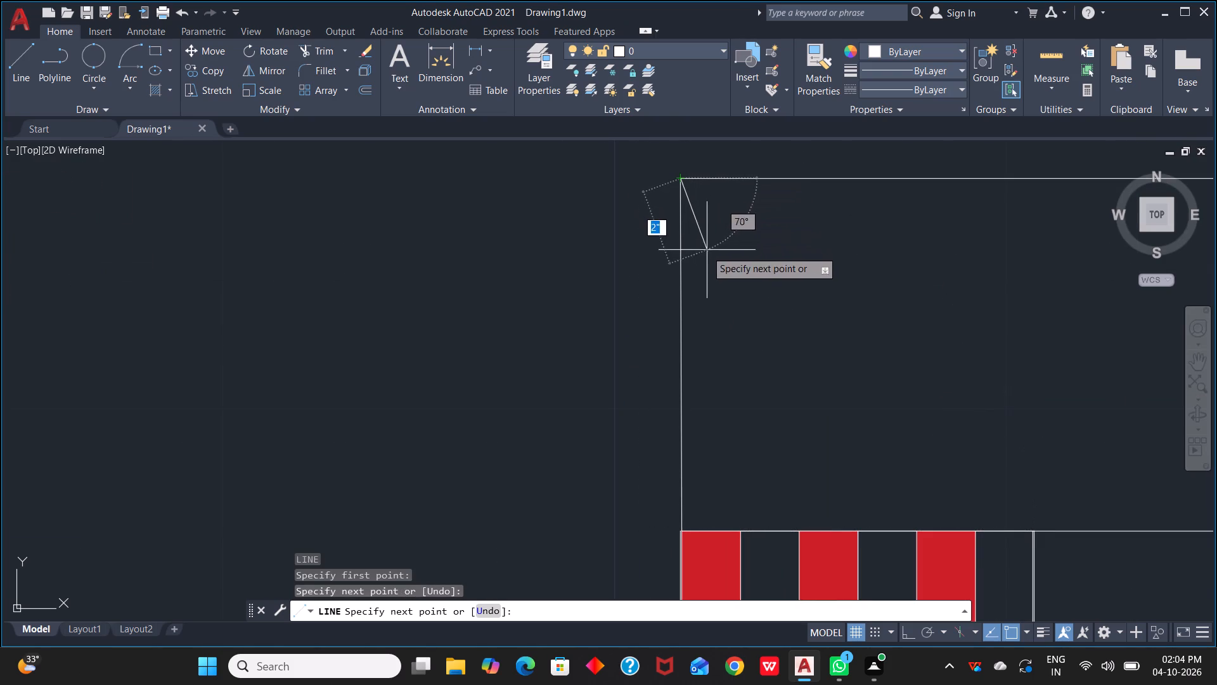
pyautogui.press('Escape')
# Trim the outer wall's inner face between the two horizontal lines and the offset line's portion inside the wall thickness.
pyautogui.scroll(-3, 732, 278)
pyautogui.moveTo(805, 301); pyautogui.dragTo(759, 344, button='middle')
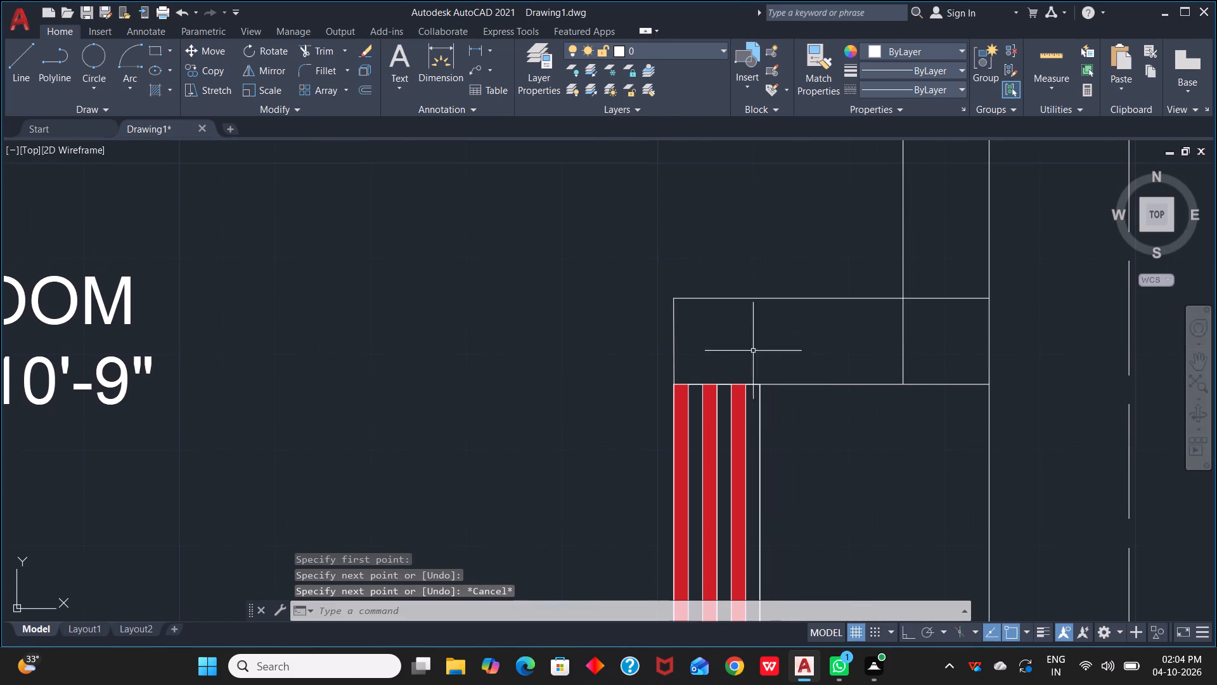
pyautogui.press('Escape')
pyautogui.press('Escape')
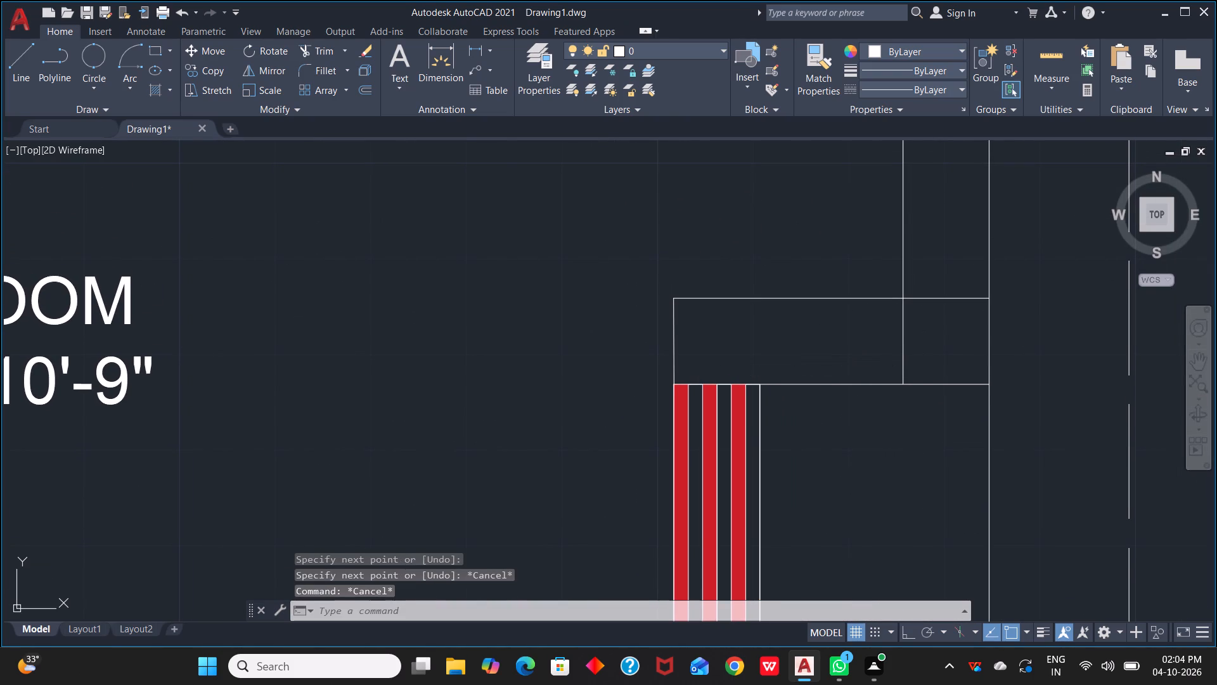
pyautogui.press('t')
pyautogui.write('R')
pyautogui.press('space')
pyautogui.click(903, 334)
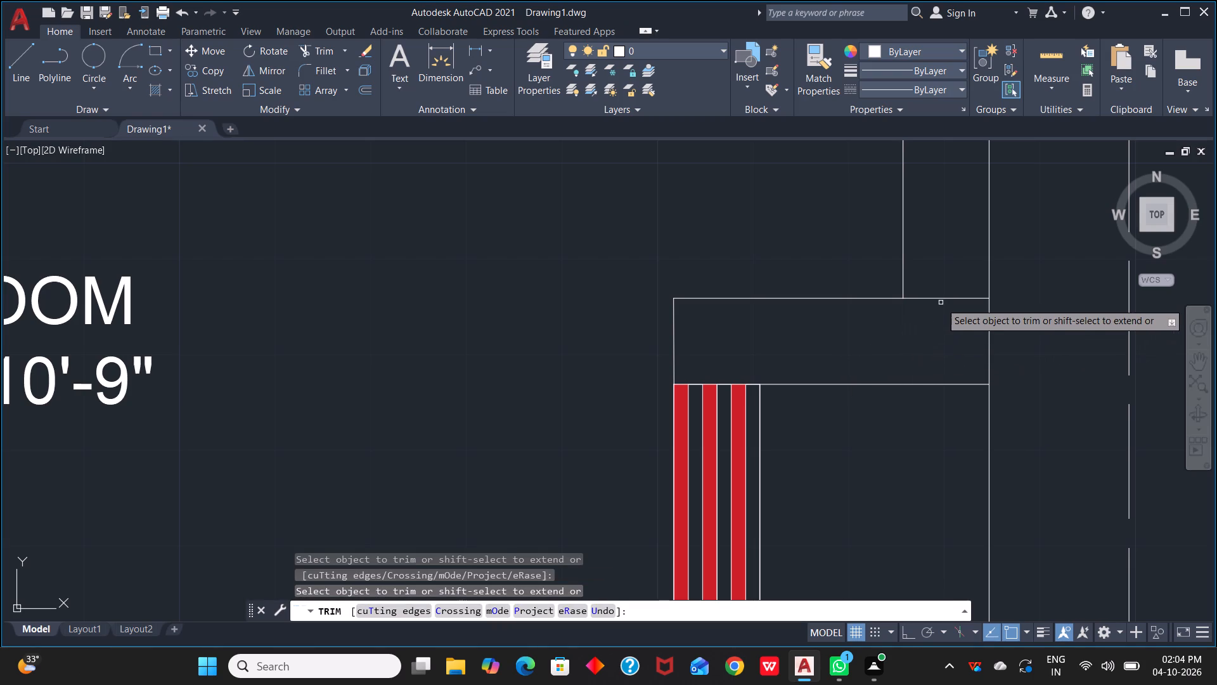
pyautogui.click(943, 296)
# Trim away the outer wall's outer face across the recess beside the bedroom's striped window.
pyautogui.scroll(-4, 880, 376)
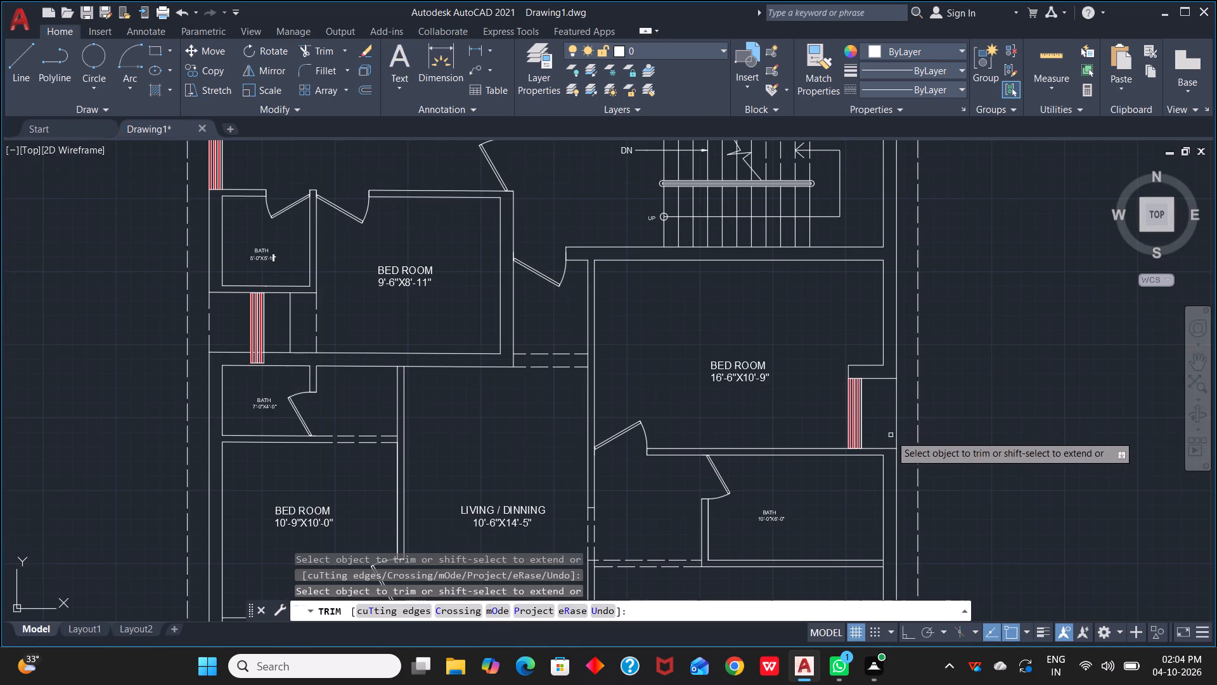
pyautogui.scroll(2, 886, 427)
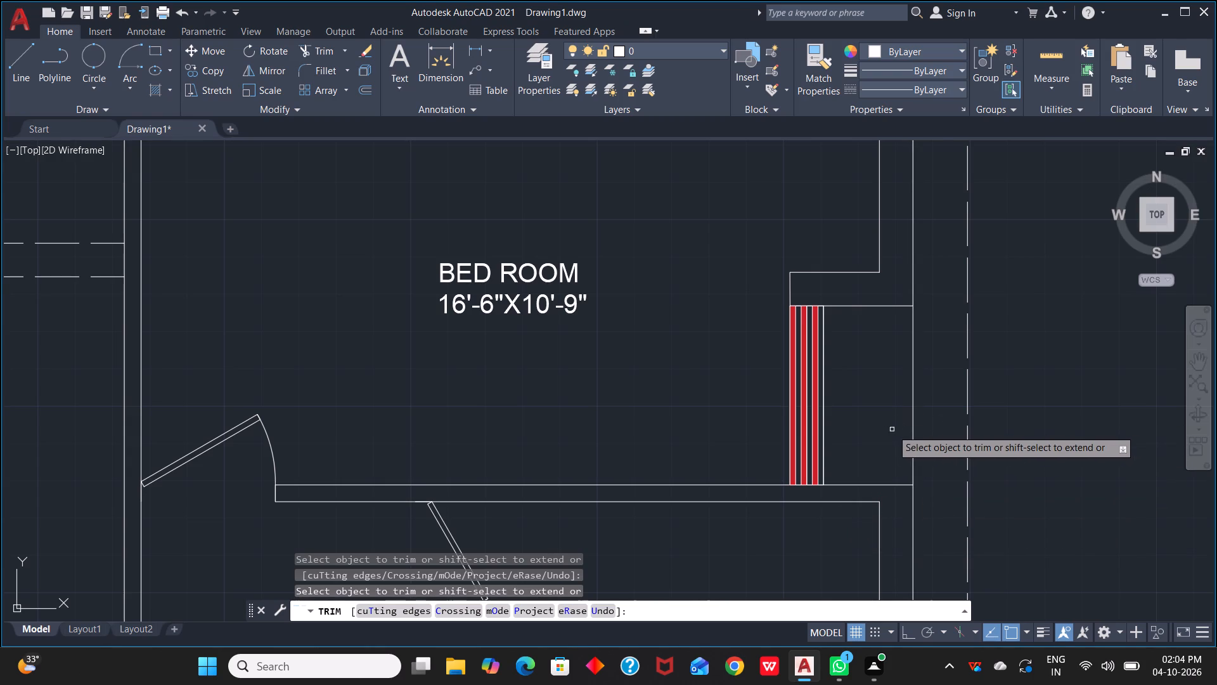
pyautogui.click(915, 423)
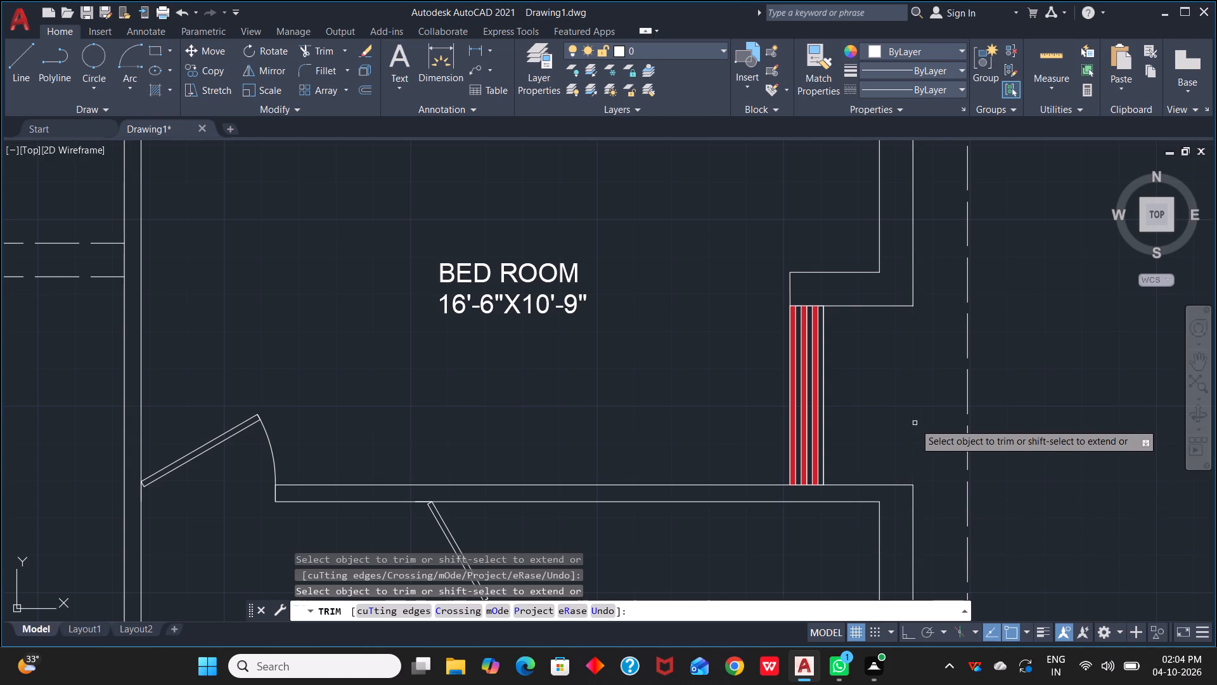
pyautogui.press('Escape')
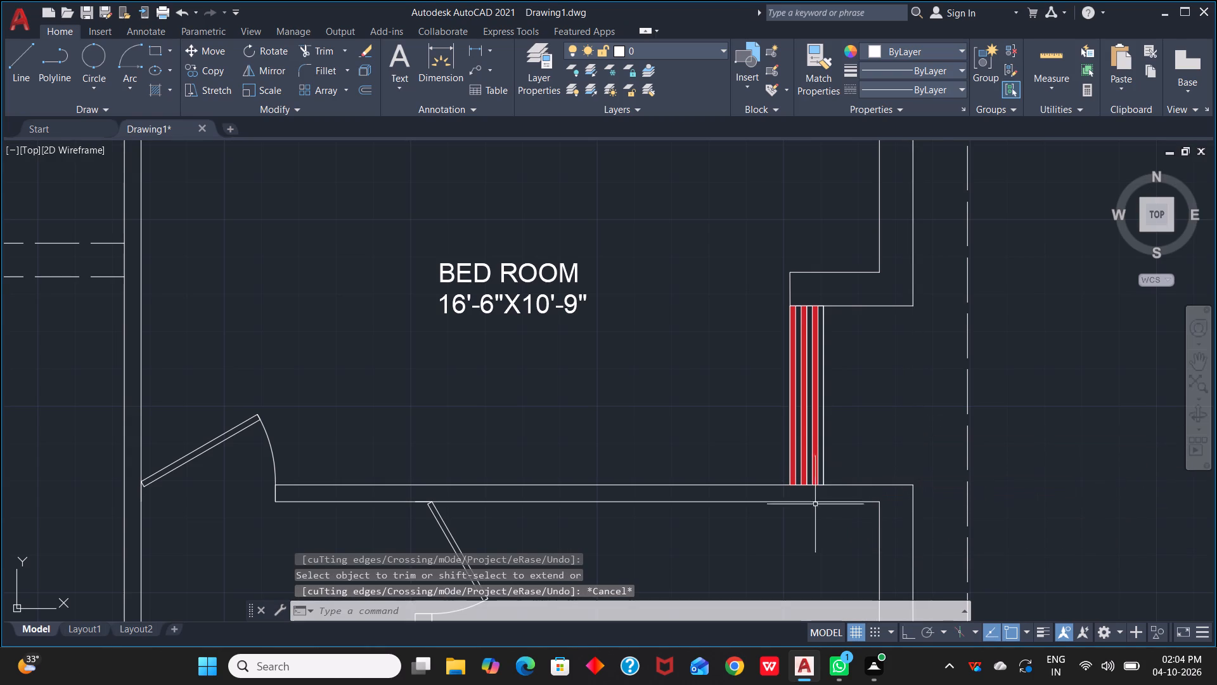
# Draw a separate 4' vertical line across the recess opening, joining the two outer wall corners.
pyautogui.write('L')
pyautogui.press('space')
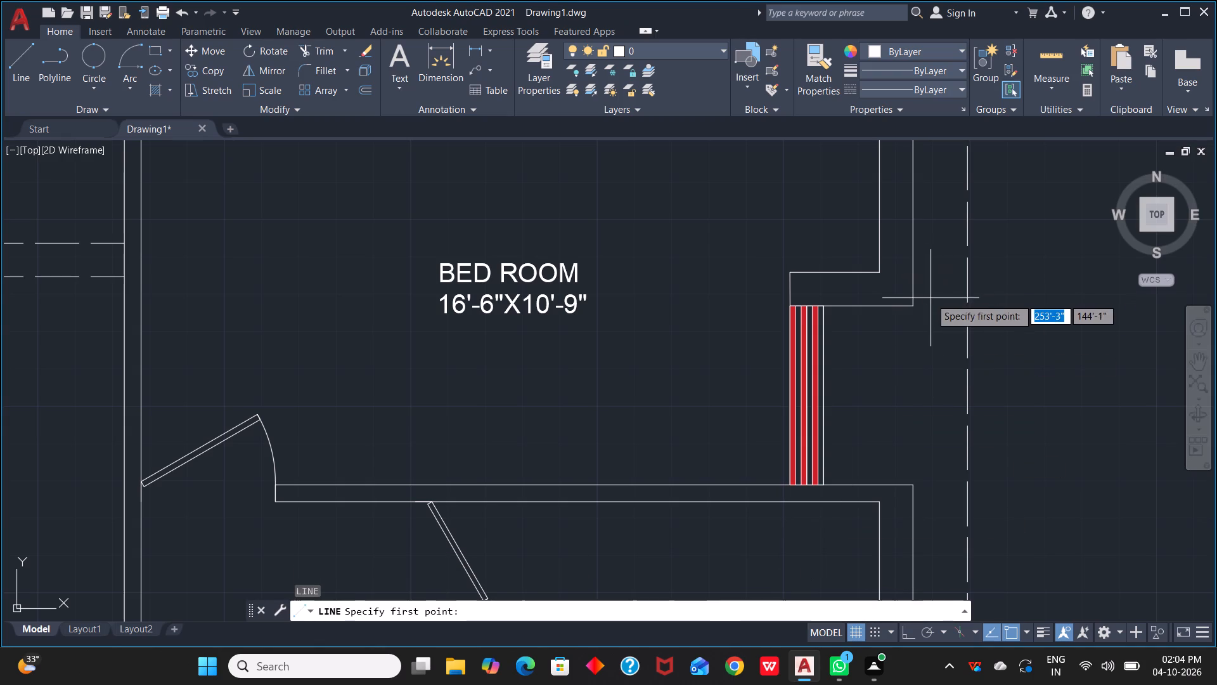
pyautogui.scroll(3, 920, 296)
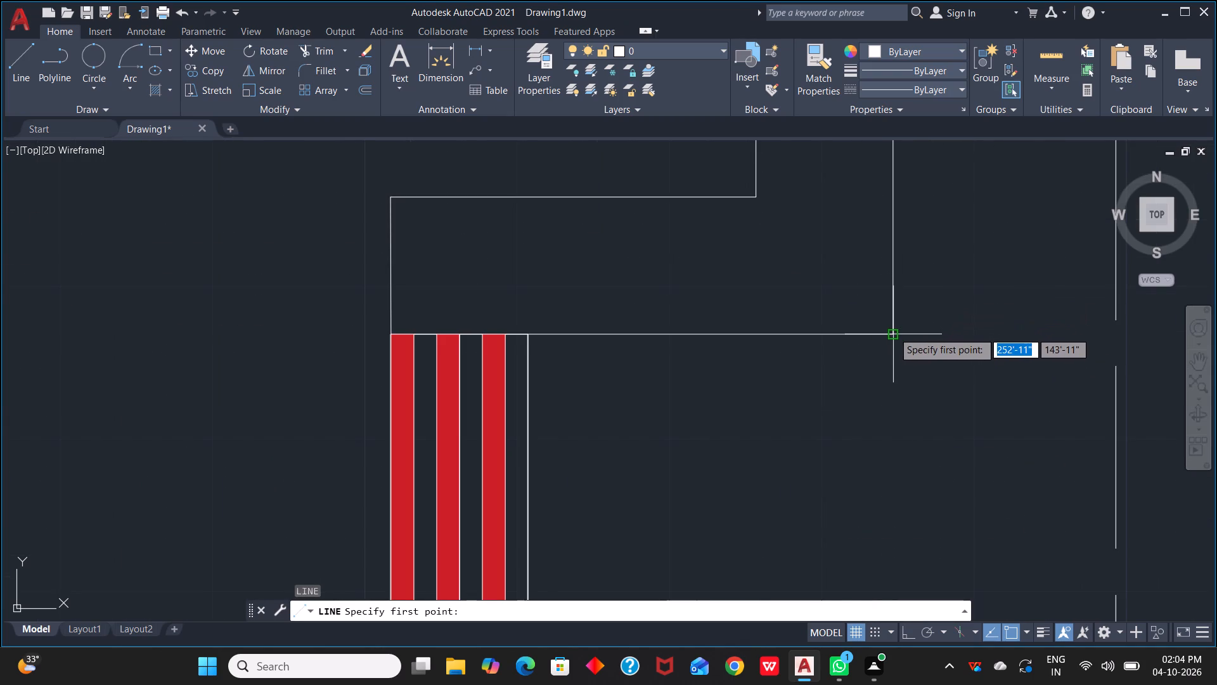
pyautogui.click(893, 332)
pyautogui.scroll(-1, 887, 475)
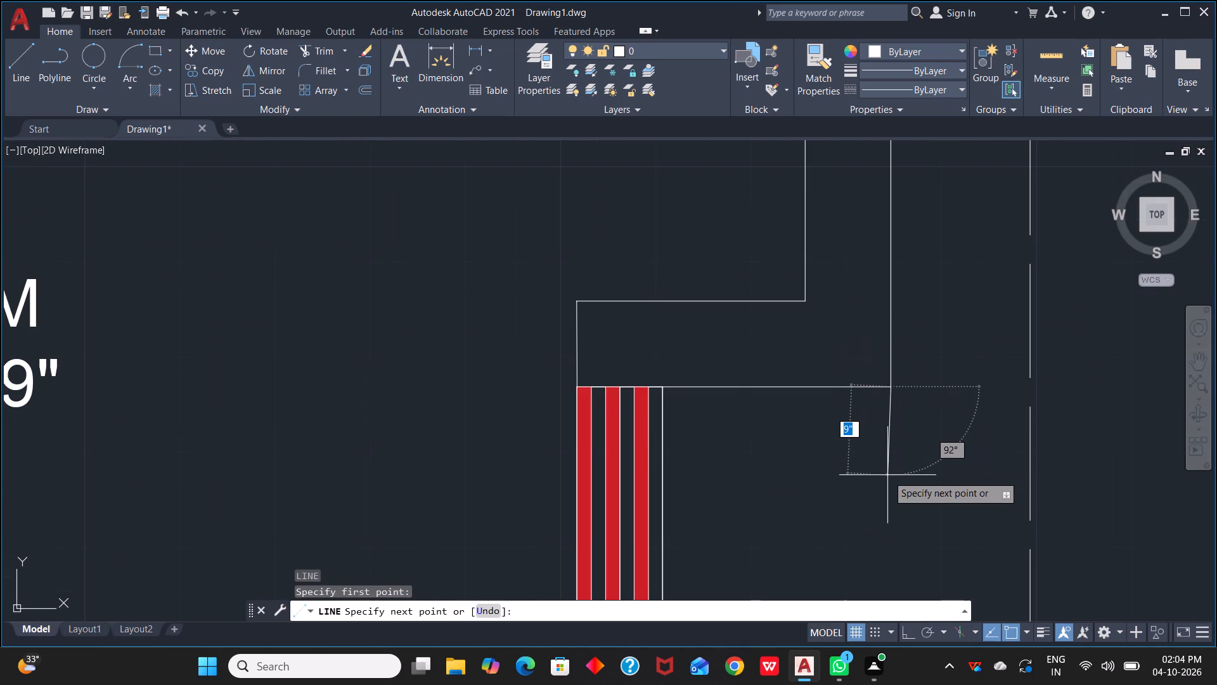
pyautogui.scroll(-1, 887, 475)
pyautogui.moveTo(887, 475); pyautogui.dragTo(928, 230, button='middle')
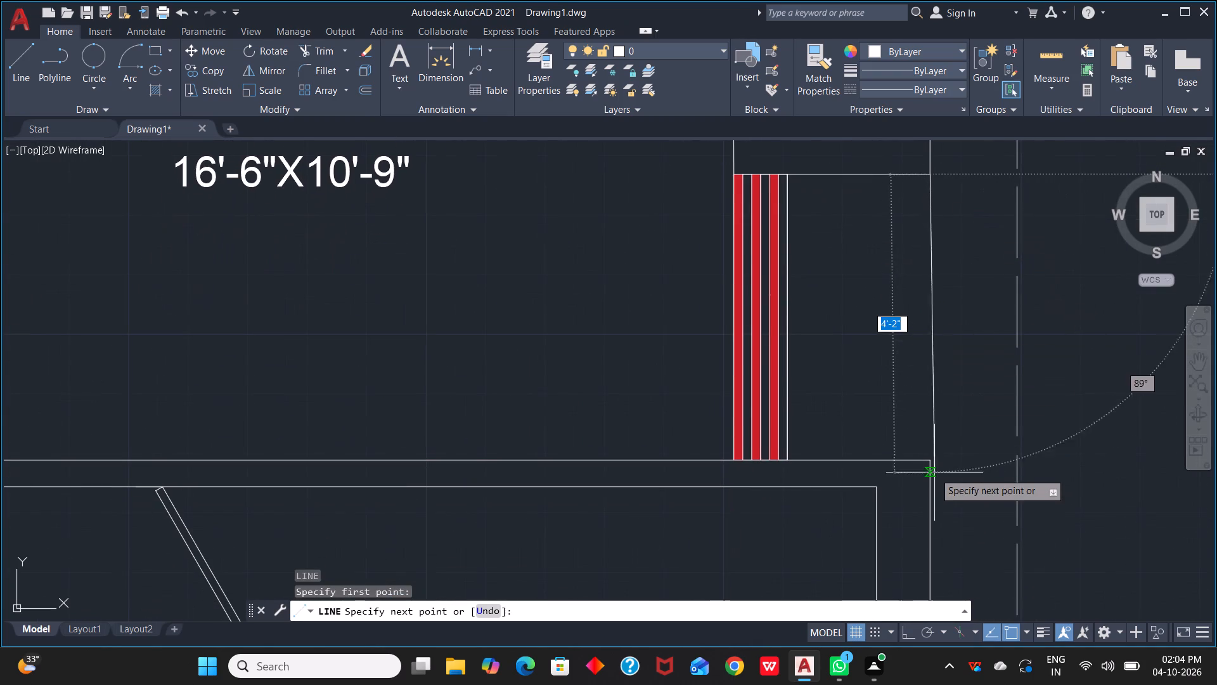
pyautogui.scroll(3, 929, 467)
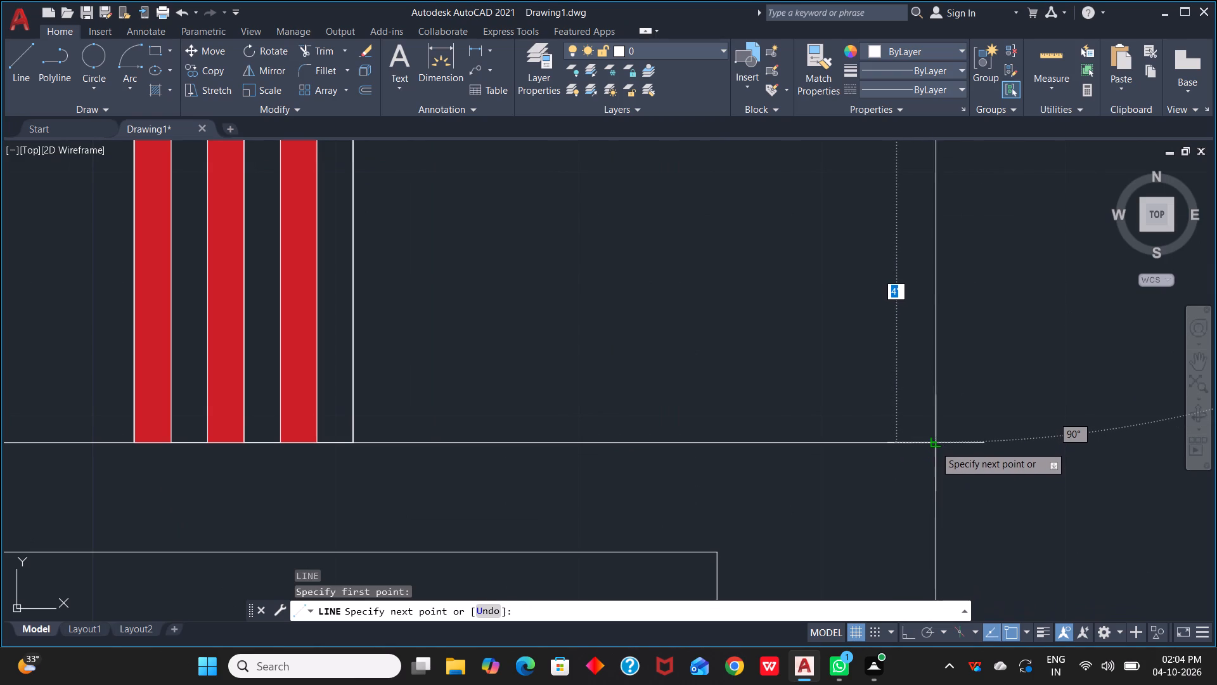
pyautogui.click(935, 443)
pyautogui.press('Escape')
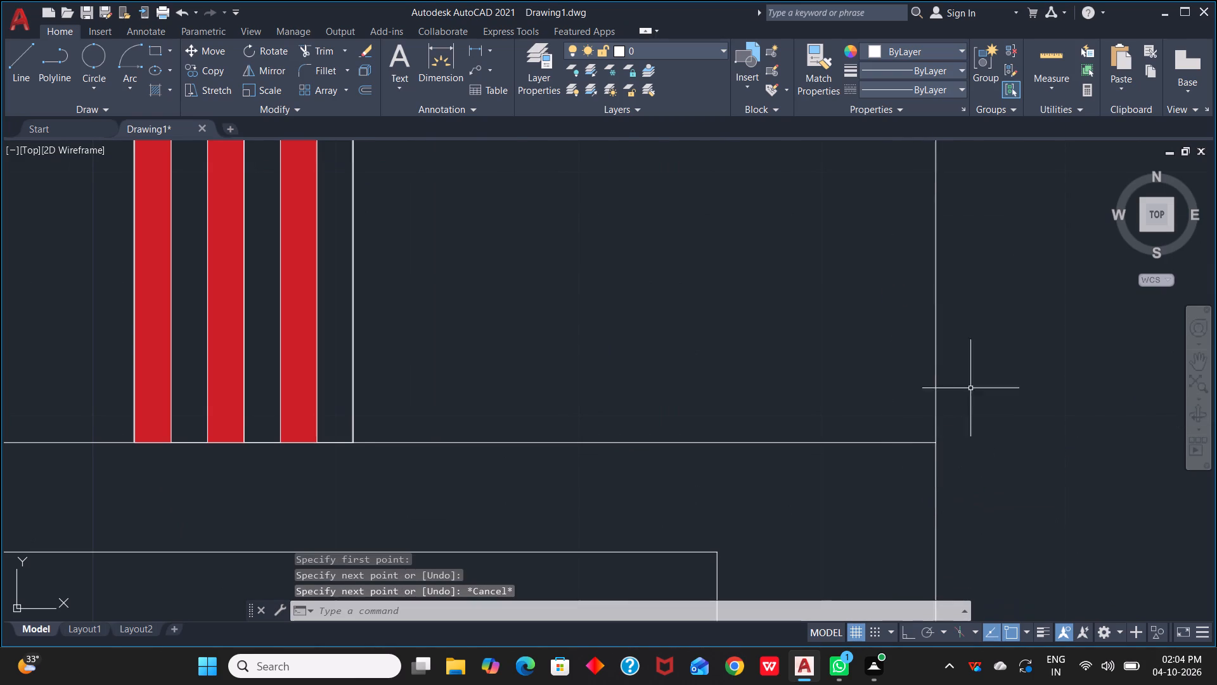
# Match the recess opening line beside the 16'-6"X10'-9" bedroom's window to the dashed boundary line's properties.
pyautogui.scroll(-4, 970, 388)
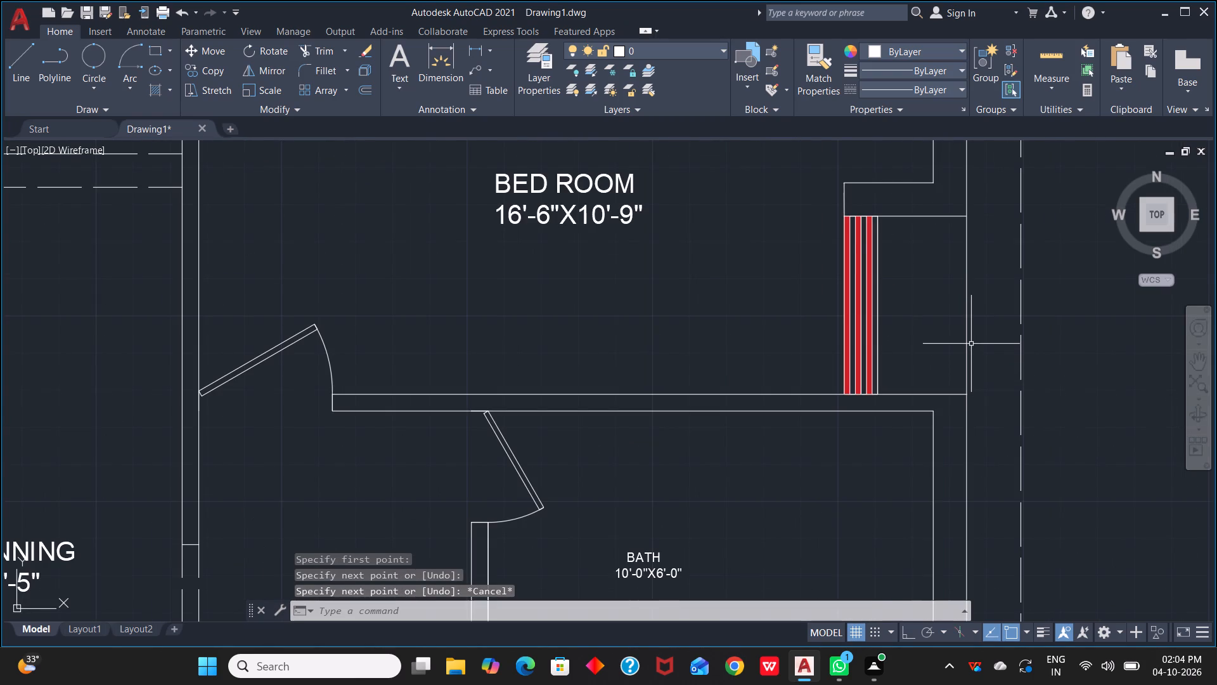
pyautogui.click(969, 338)
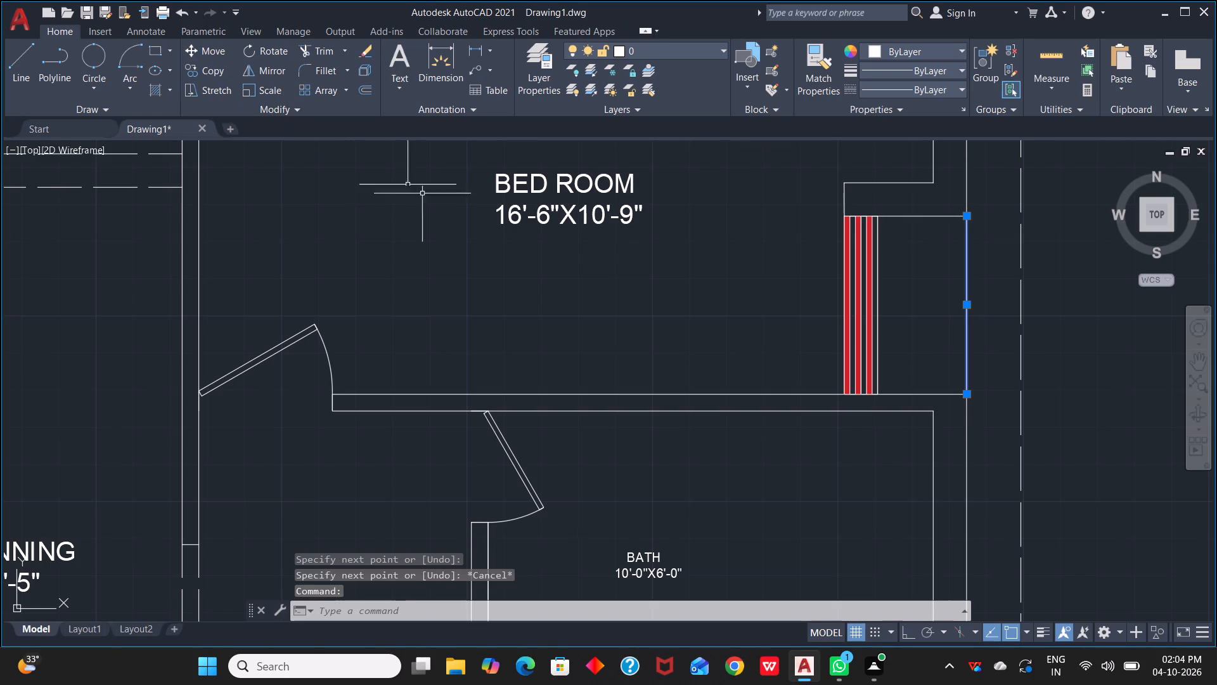
pyautogui.scroll(-2, 688, 303)
pyautogui.press('Escape')
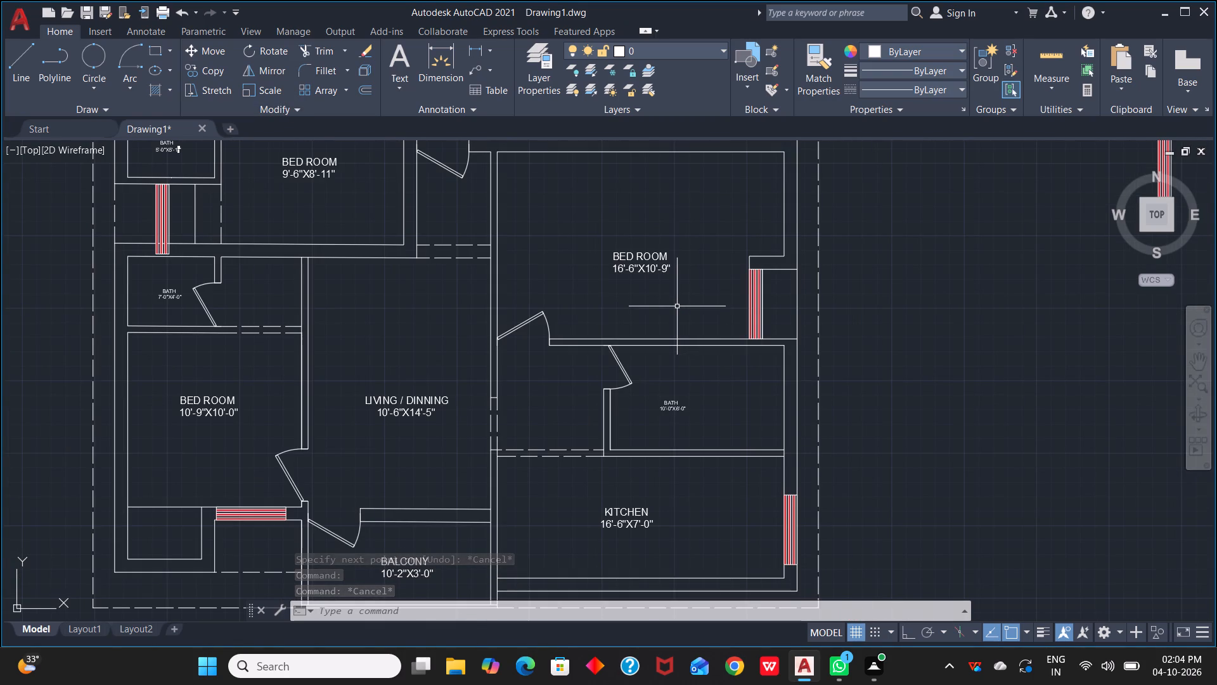
pyautogui.scroll(-2, 713, 289)
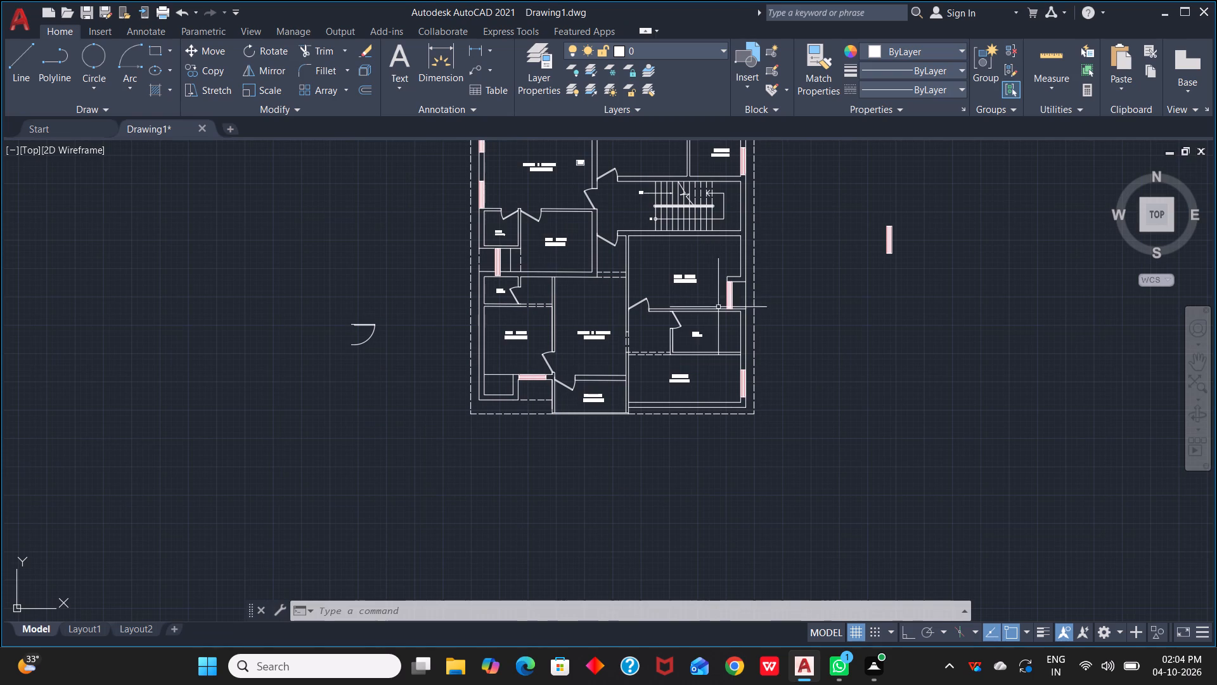
pyautogui.scroll(2, 748, 318)
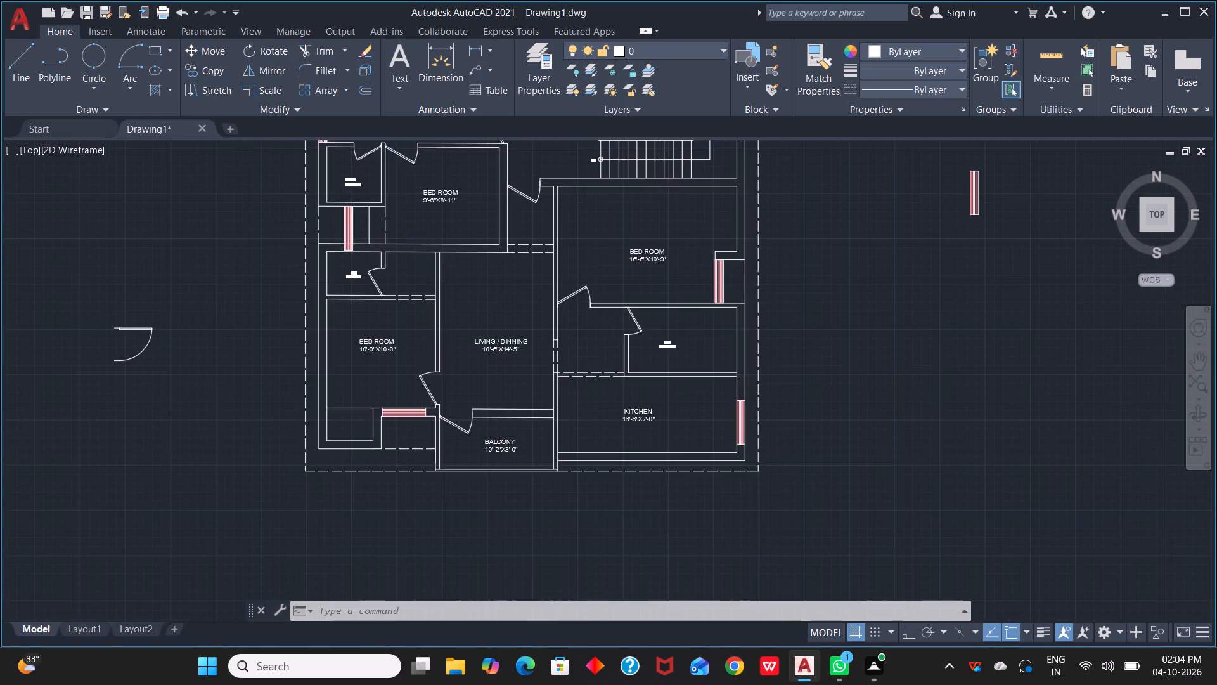
pyautogui.scroll(2, 748, 301)
pyautogui.scroll(-1, 750, 302)
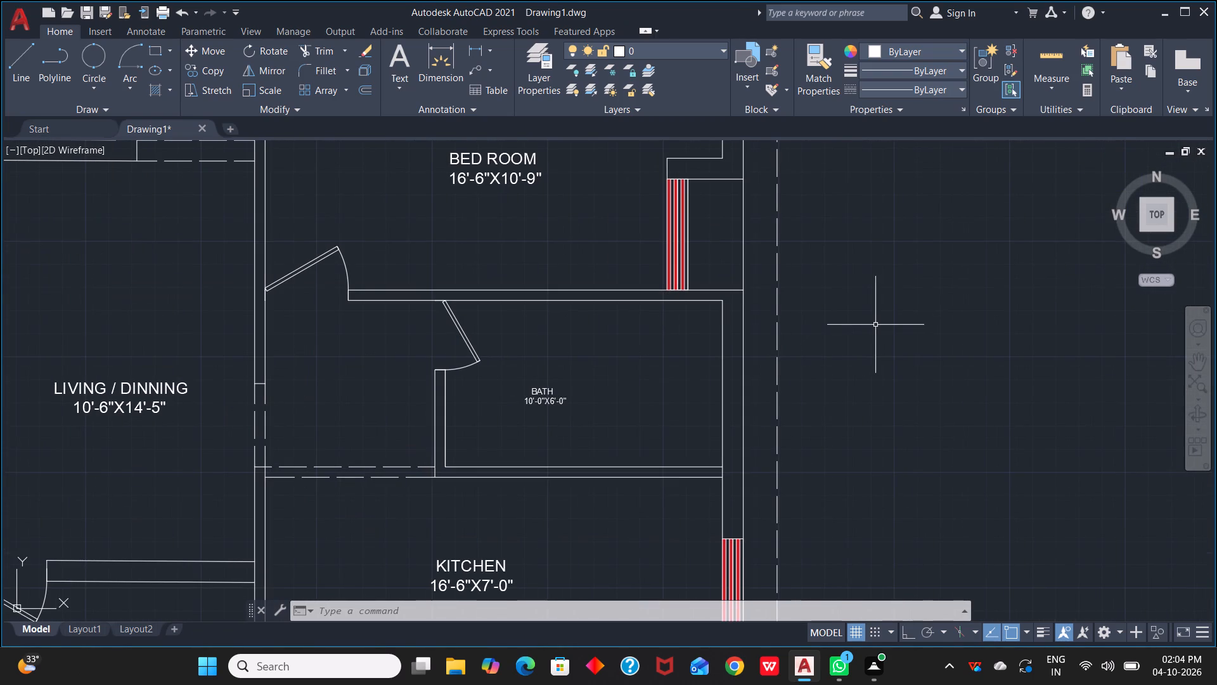
pyautogui.press('m')
pyautogui.press('a')
pyautogui.press('space')
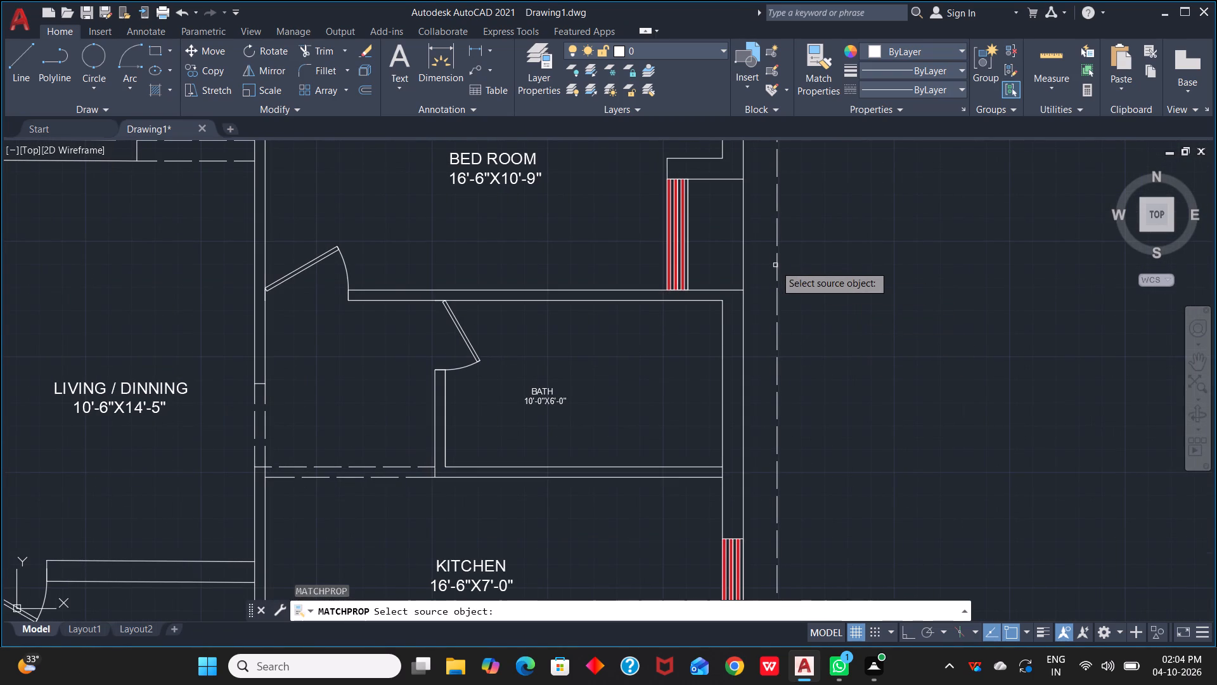
pyautogui.click(775, 265)
pyautogui.click(742, 267)
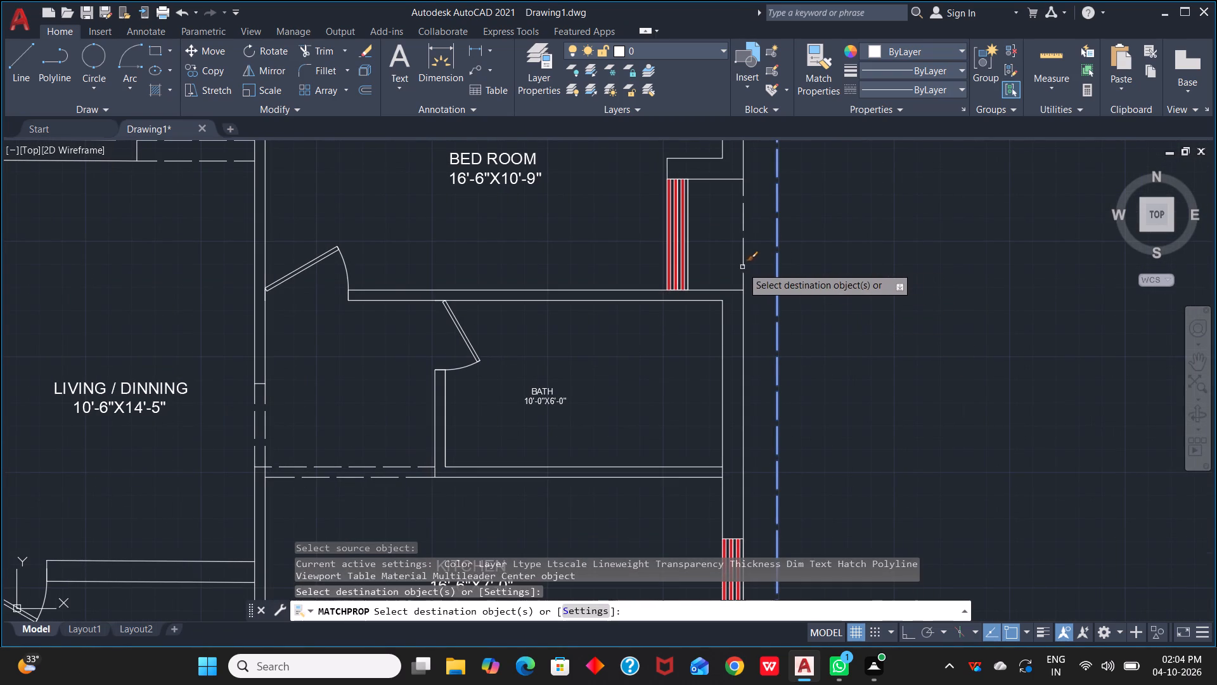
pyautogui.press('Escape')
# Delete the loose door and striped window symbols lying outside the floor plan on both sides.
pyautogui.scroll(-2, 924, 351)
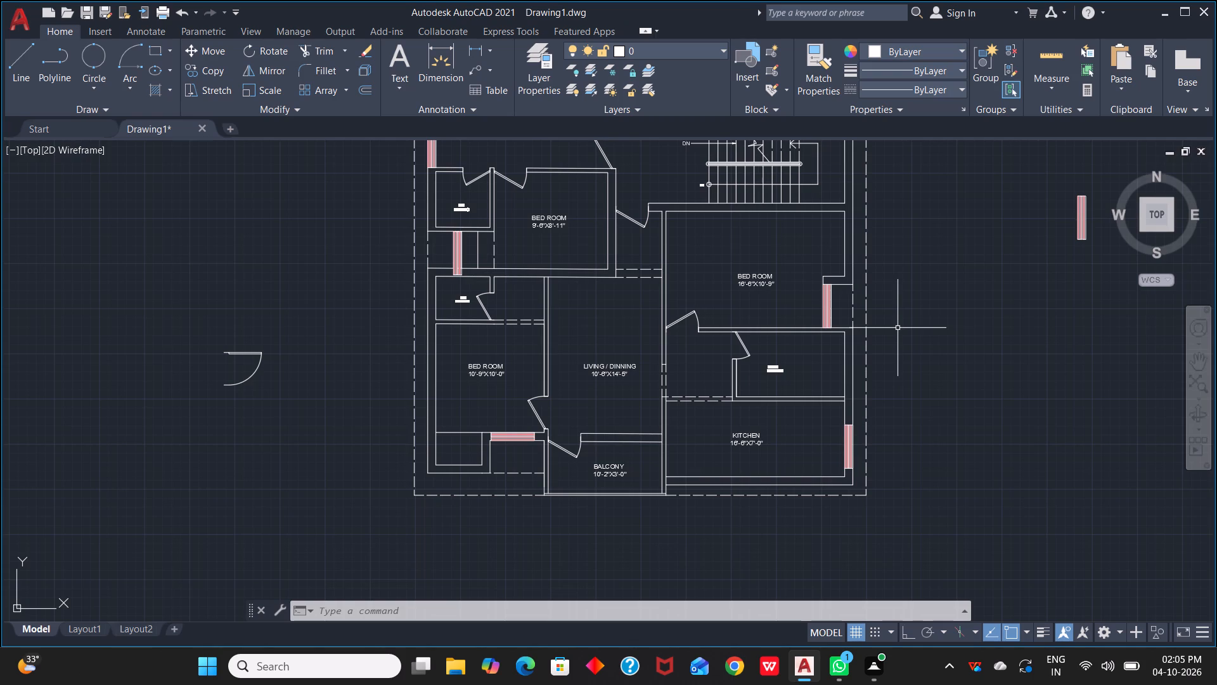
pyautogui.scroll(-2, 898, 326)
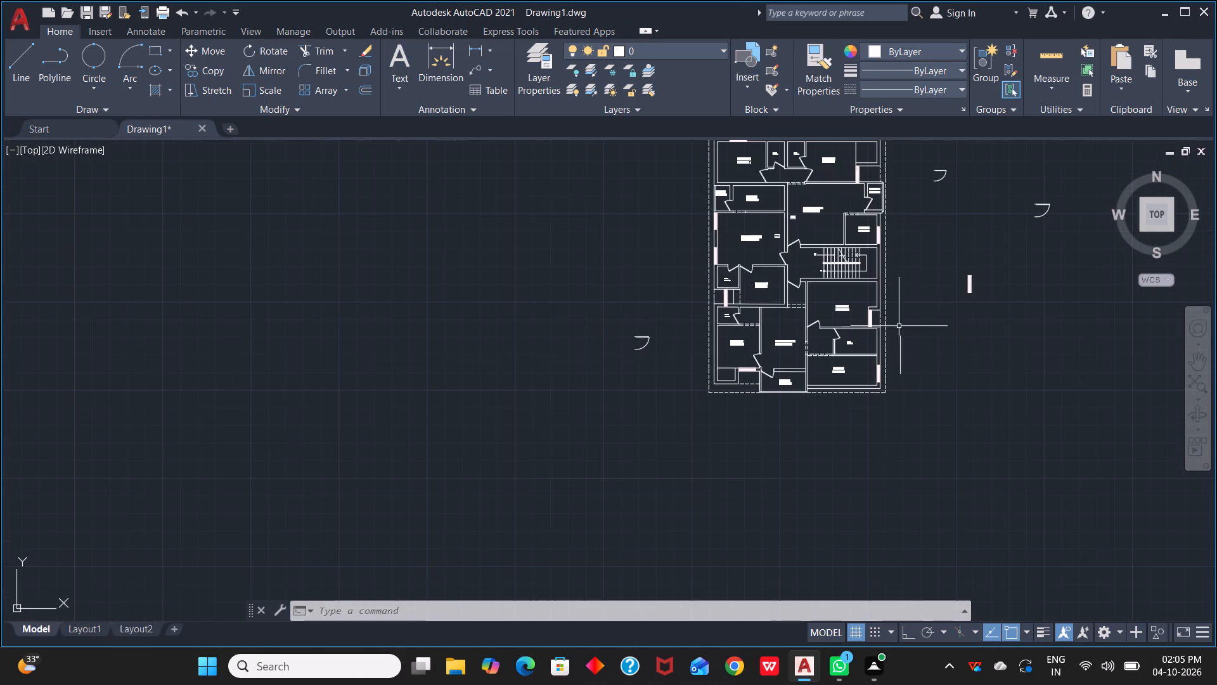
pyautogui.click(918, 140)
pyautogui.click(934, 147)
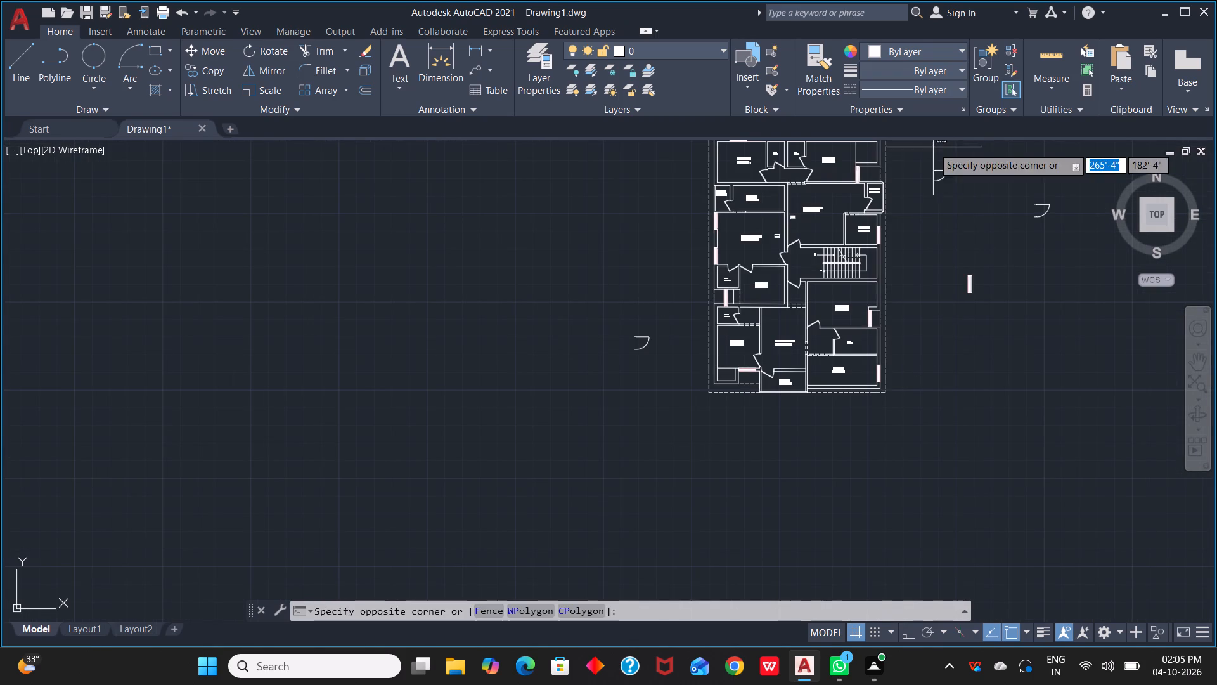
pyautogui.click(932, 175)
pyautogui.click(924, 160)
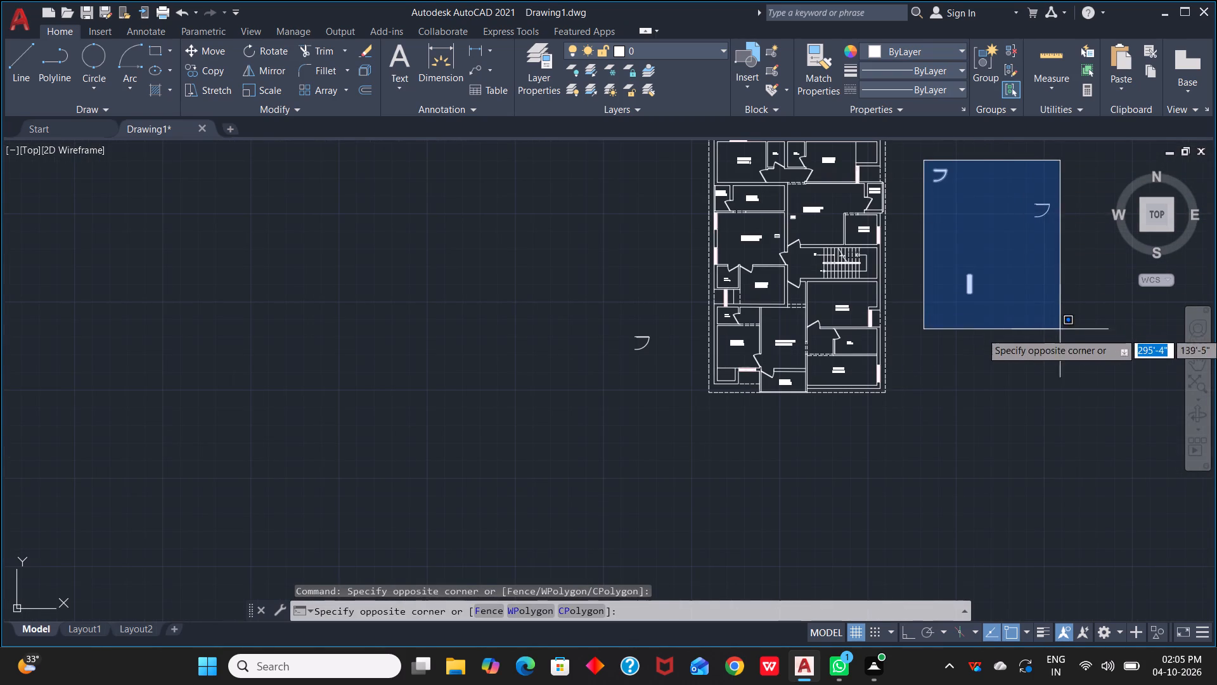
pyautogui.click(1067, 340)
pyautogui.press('Delete')
pyautogui.click(619, 297)
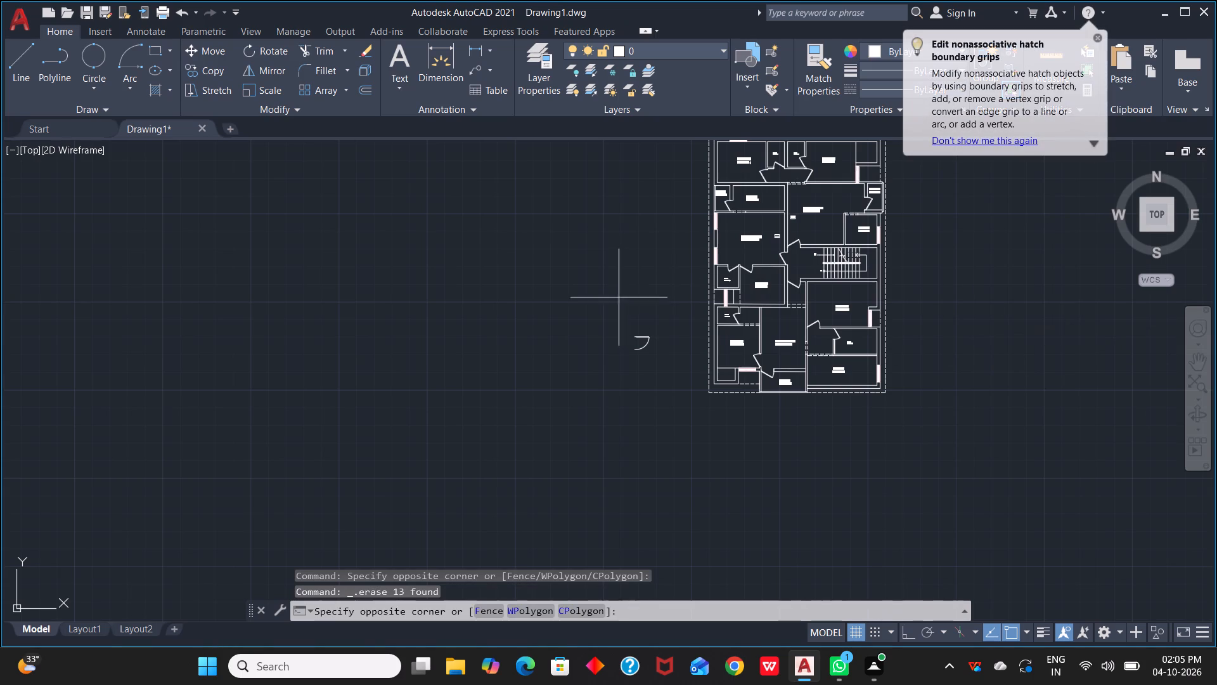
pyautogui.click(674, 376)
pyautogui.press('Delete')
# Examine the whole floor plan and where the 11'-9"X9'-6" bedroom's striped window meets the wall near the balcony.
pyautogui.scroll(-1, 992, 320)
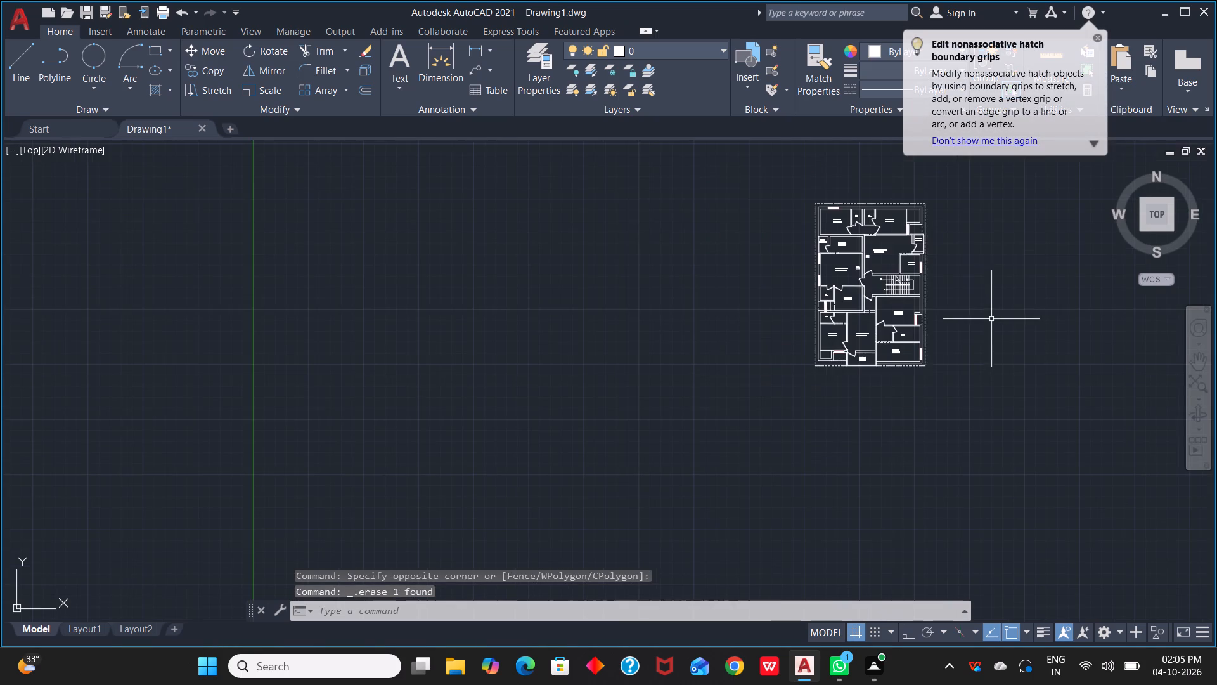
pyautogui.moveTo(976, 309); pyautogui.dragTo(915, 493, button='middle')
pyautogui.moveTo(882, 415); pyautogui.dragTo(878, 353, button='middle')
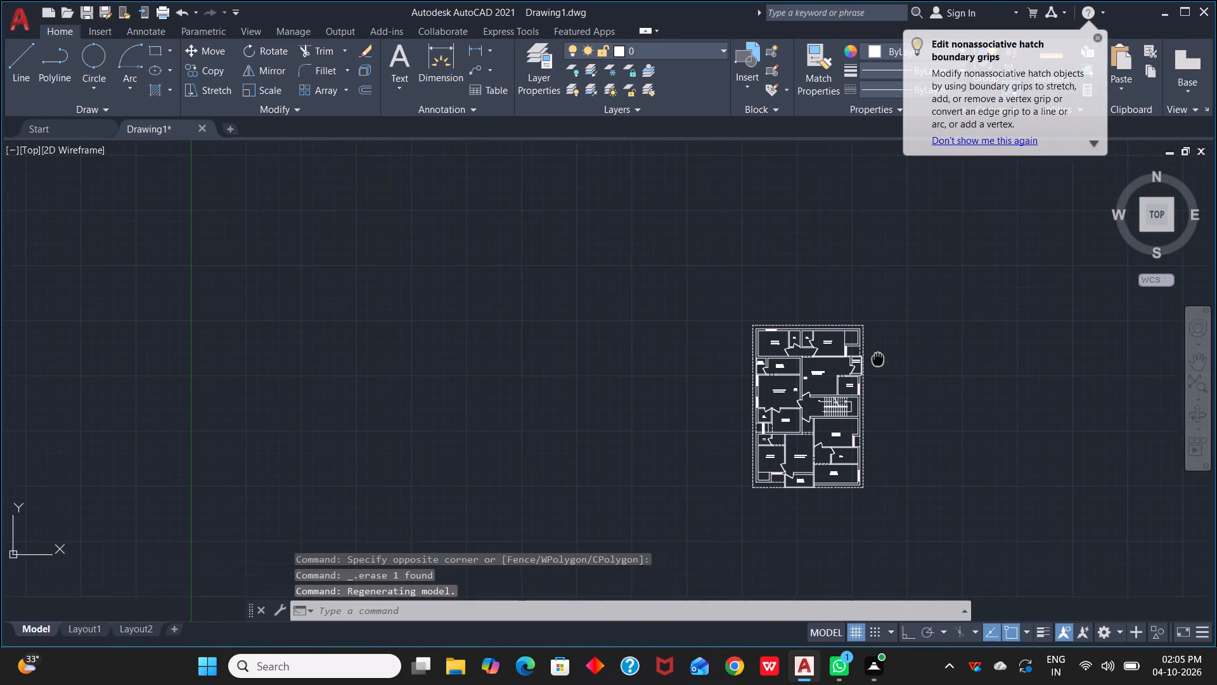
pyautogui.moveTo(878, 353); pyautogui.dragTo(880, 334, button='middle')
pyautogui.scroll(2, 884, 360)
pyautogui.moveTo(885, 349); pyautogui.dragTo(871, 290, button='middle')
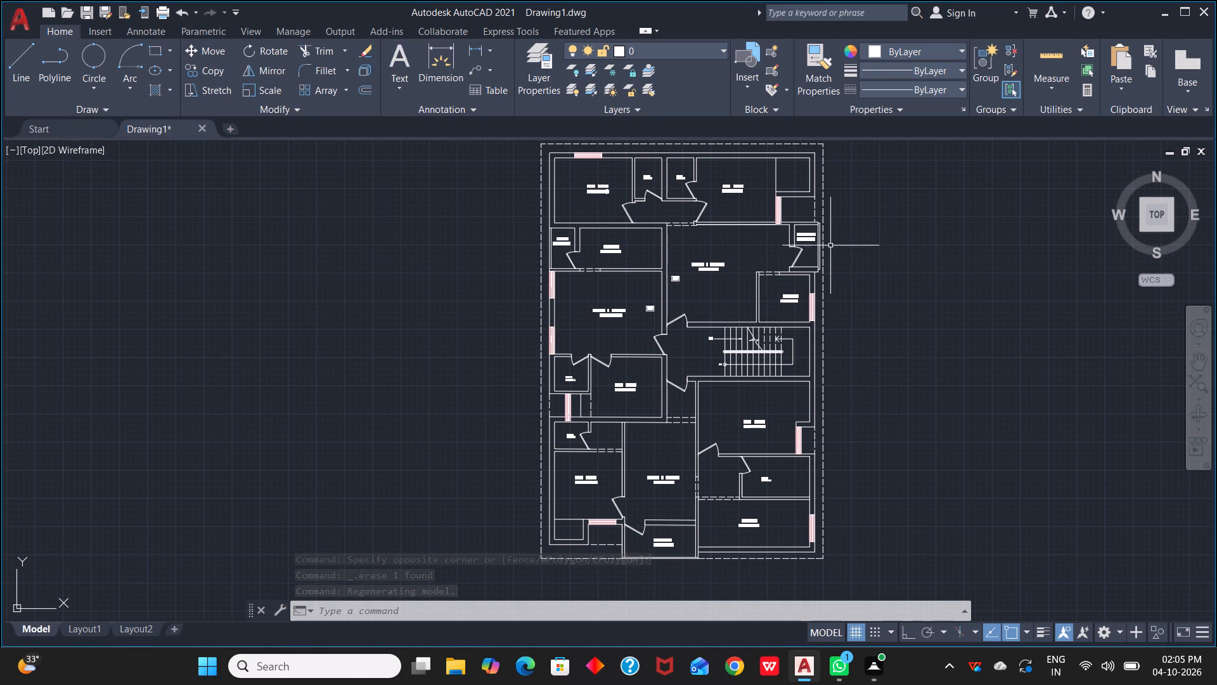
pyautogui.scroll(2, 830, 242)
pyautogui.moveTo(830, 242); pyautogui.dragTo(1007, 488, button='middle')
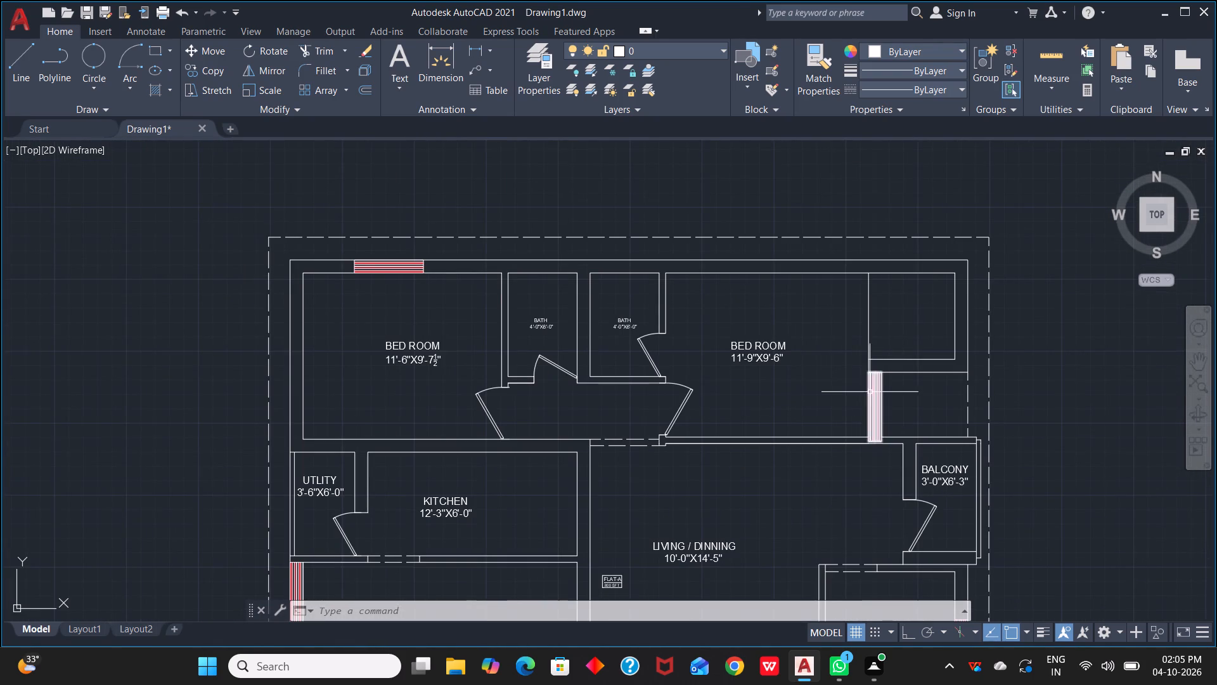
pyautogui.scroll(3, 880, 389)
pyautogui.moveTo(913, 438); pyautogui.dragTo(927, 259, button='middle')
pyautogui.scroll(1, 927, 259)
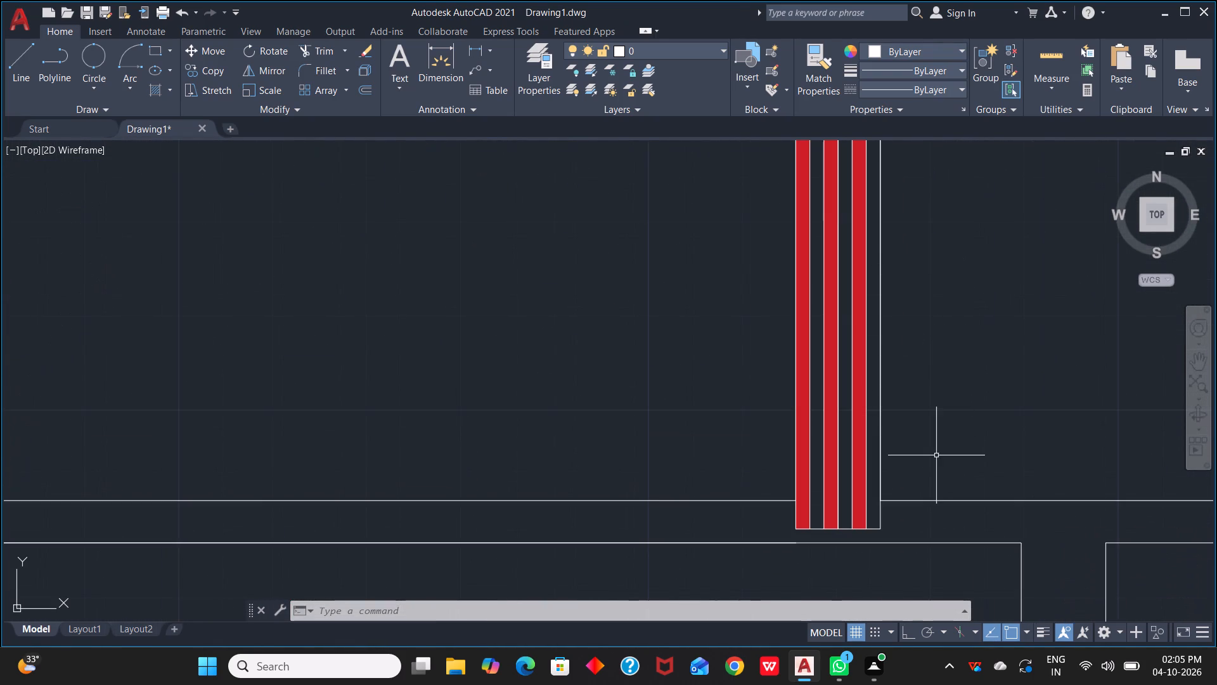
pyautogui.moveTo(936, 455); pyautogui.dragTo(955, 337, button='middle')
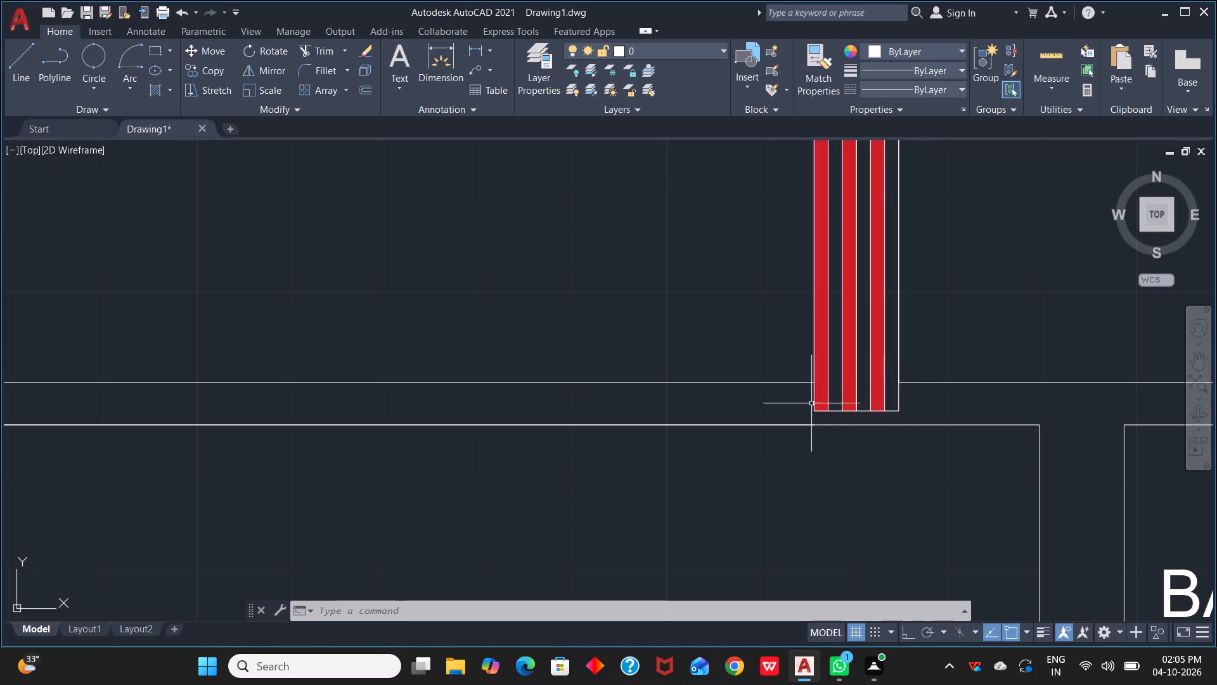
pyautogui.scroll(-1, 870, 216)
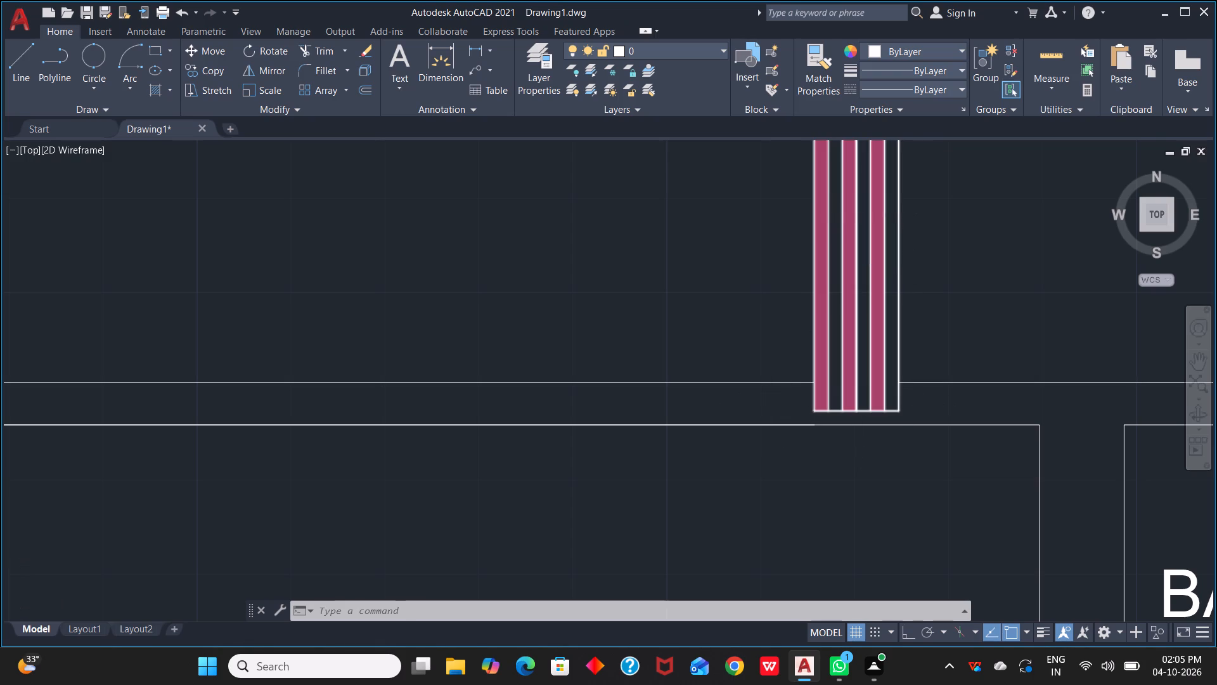
pyautogui.scroll(-2, 870, 216)
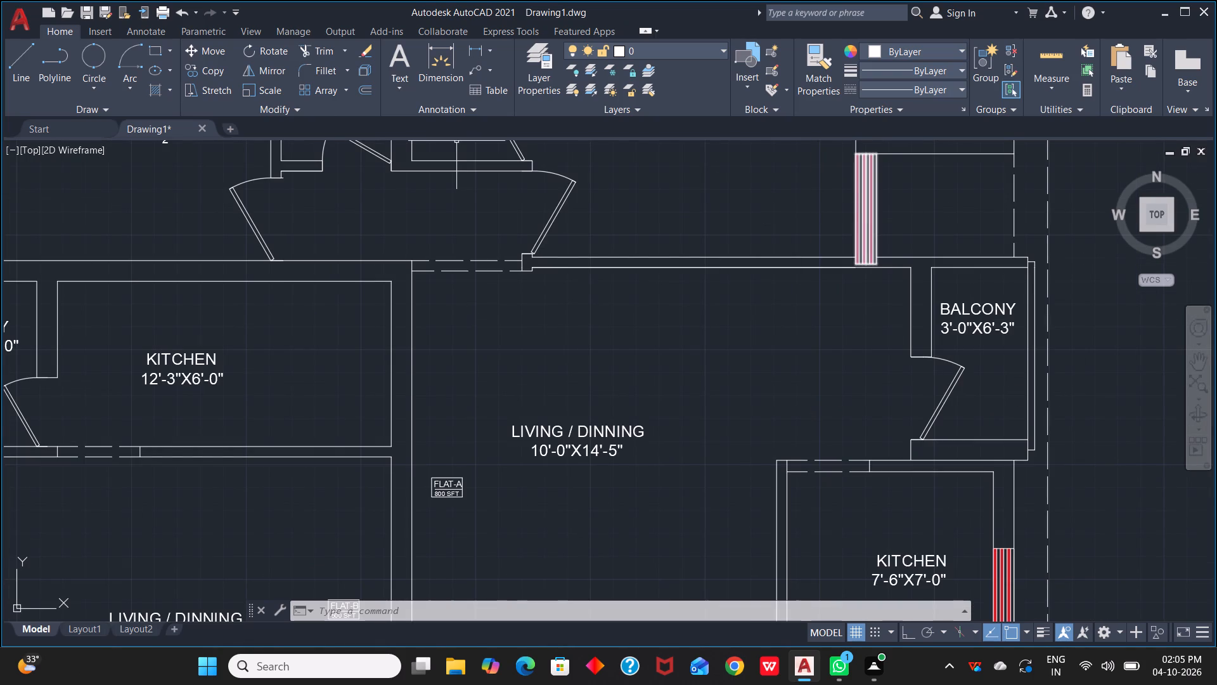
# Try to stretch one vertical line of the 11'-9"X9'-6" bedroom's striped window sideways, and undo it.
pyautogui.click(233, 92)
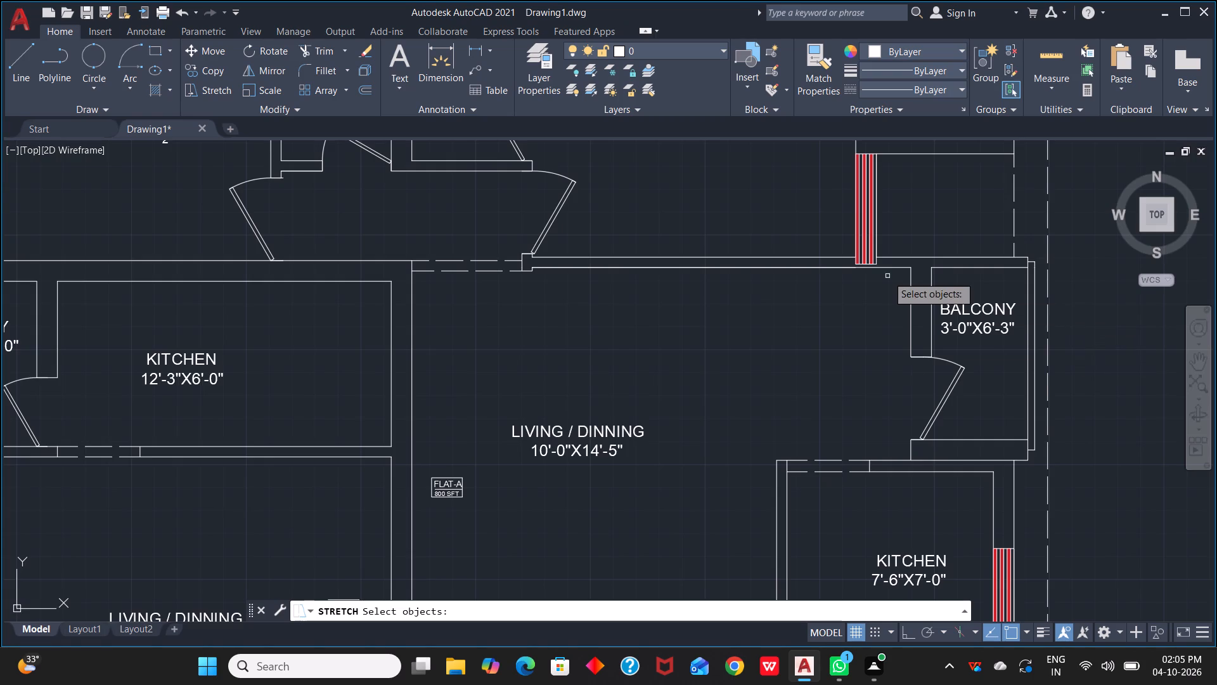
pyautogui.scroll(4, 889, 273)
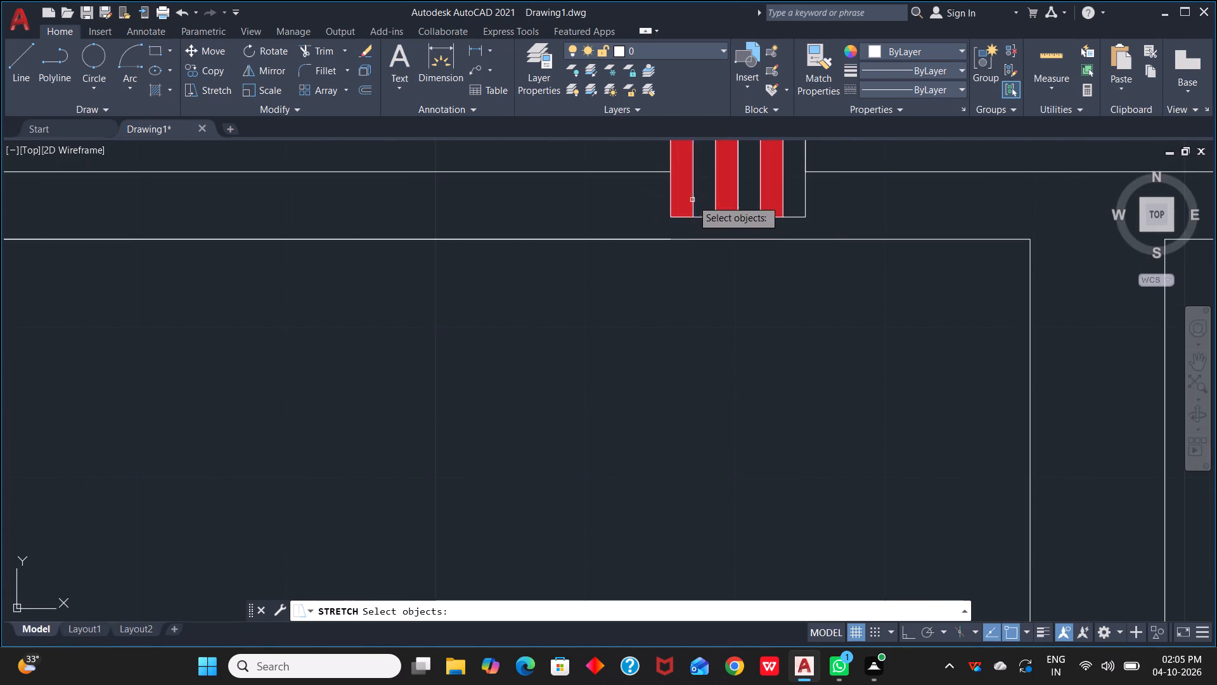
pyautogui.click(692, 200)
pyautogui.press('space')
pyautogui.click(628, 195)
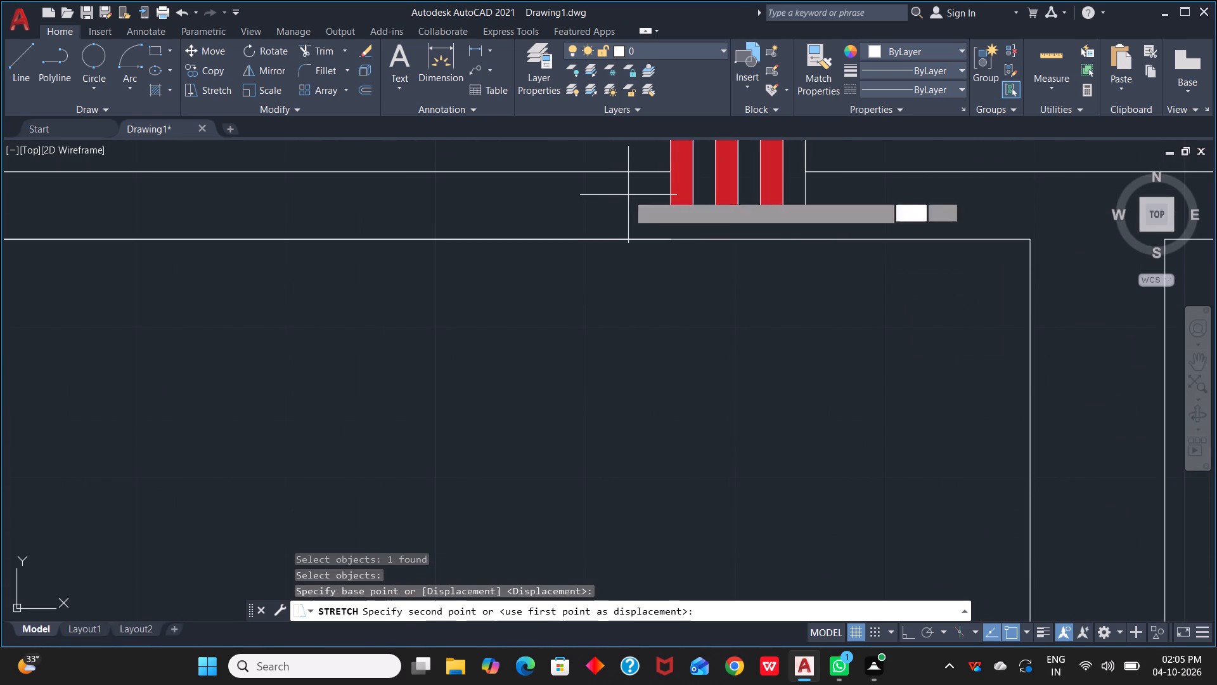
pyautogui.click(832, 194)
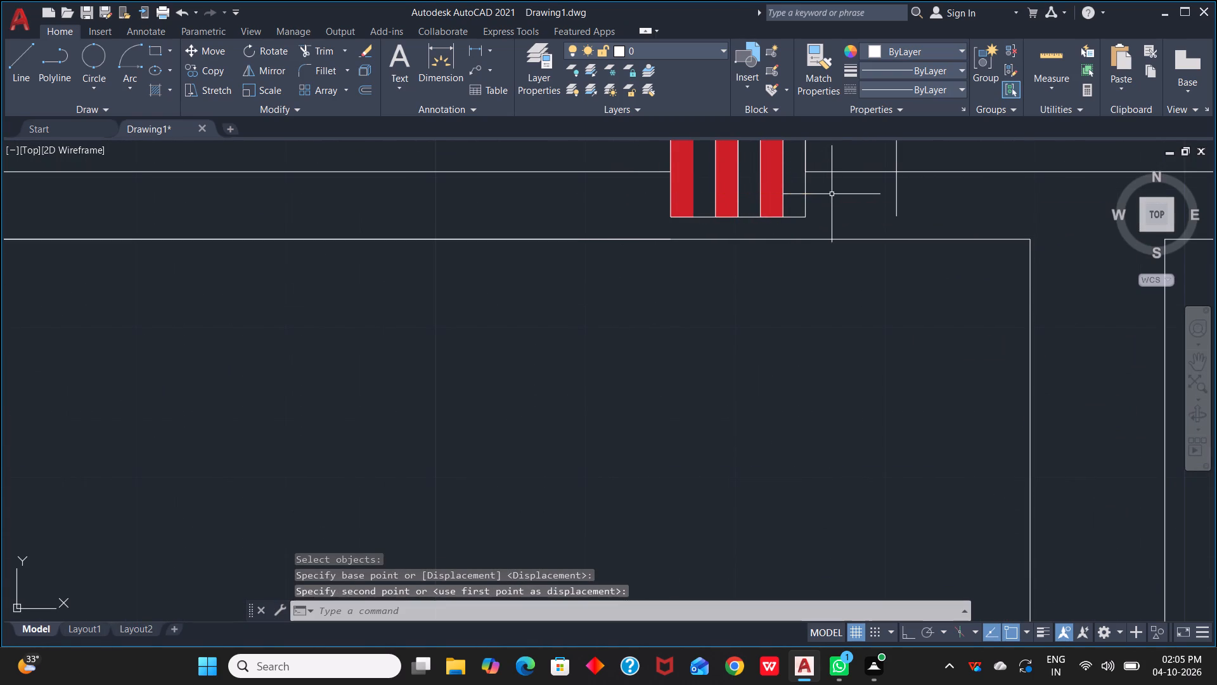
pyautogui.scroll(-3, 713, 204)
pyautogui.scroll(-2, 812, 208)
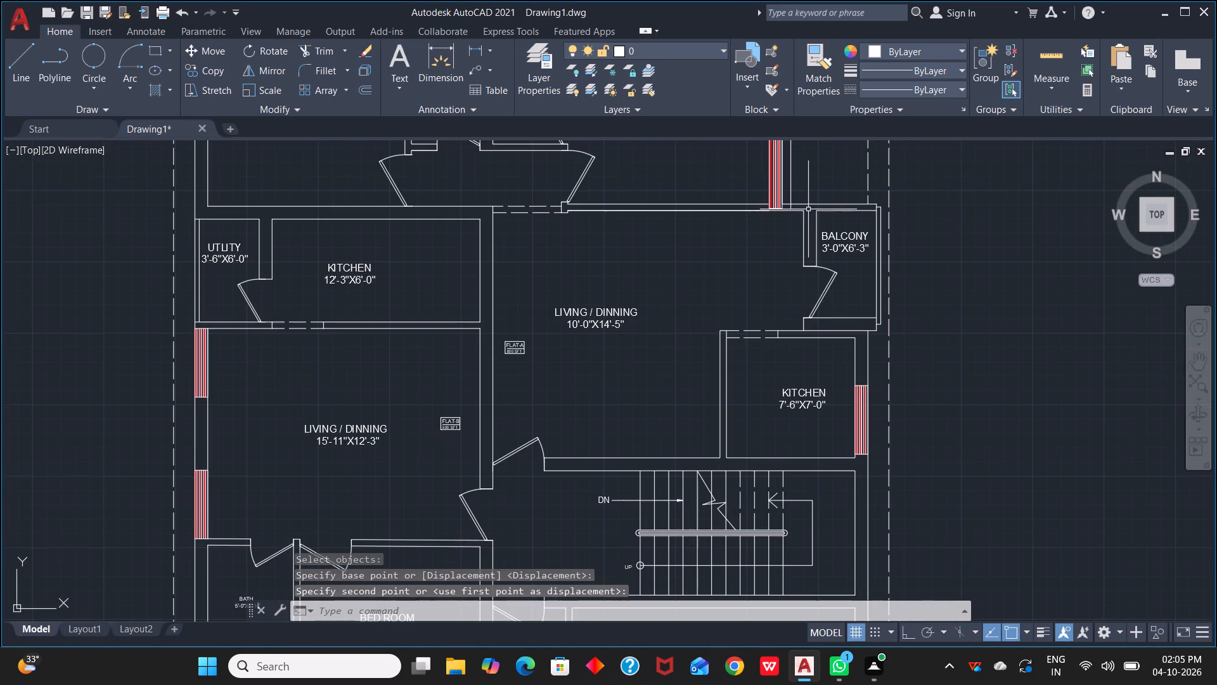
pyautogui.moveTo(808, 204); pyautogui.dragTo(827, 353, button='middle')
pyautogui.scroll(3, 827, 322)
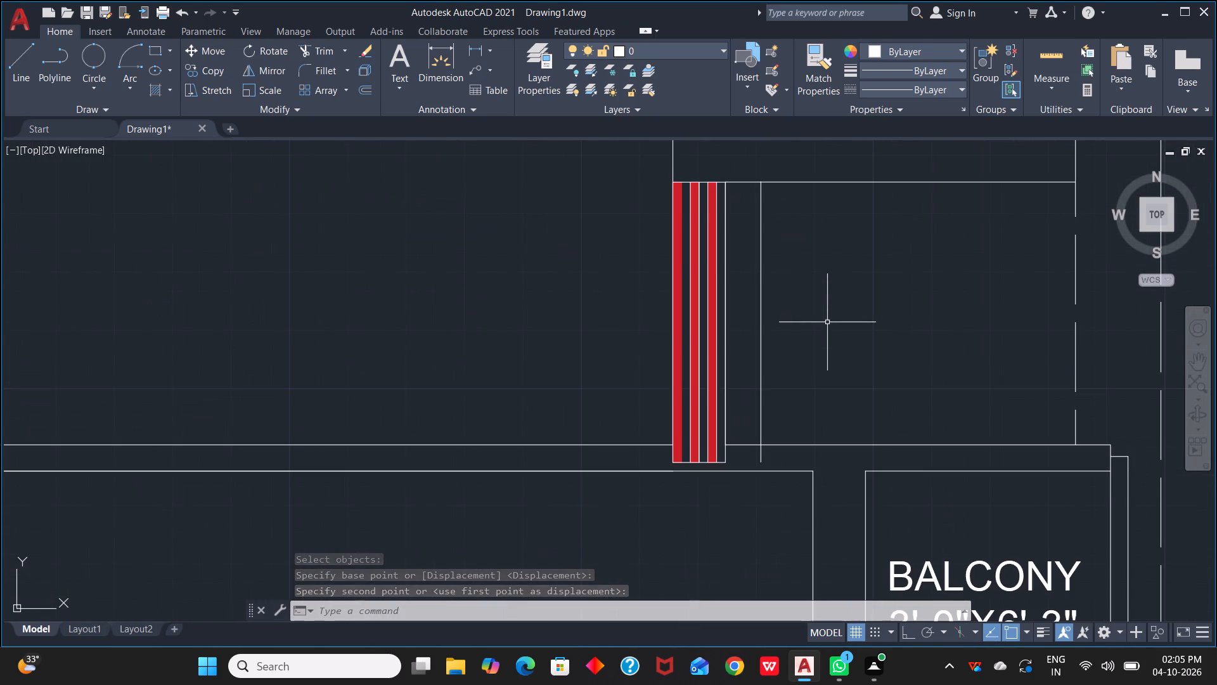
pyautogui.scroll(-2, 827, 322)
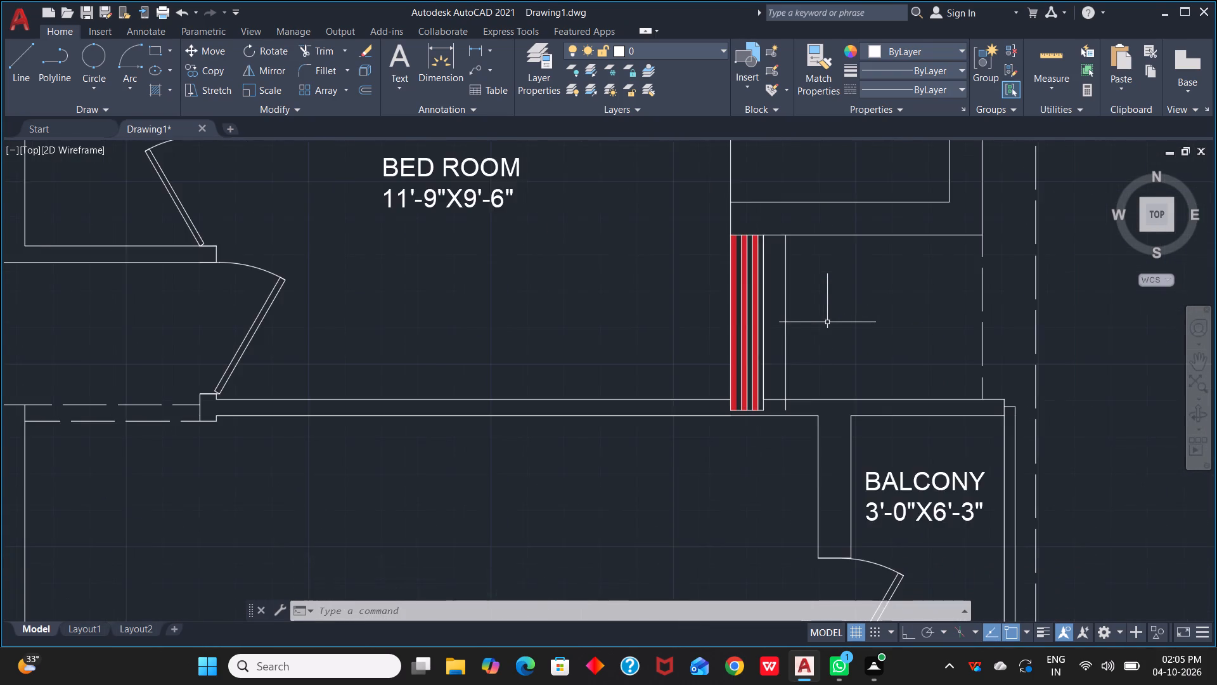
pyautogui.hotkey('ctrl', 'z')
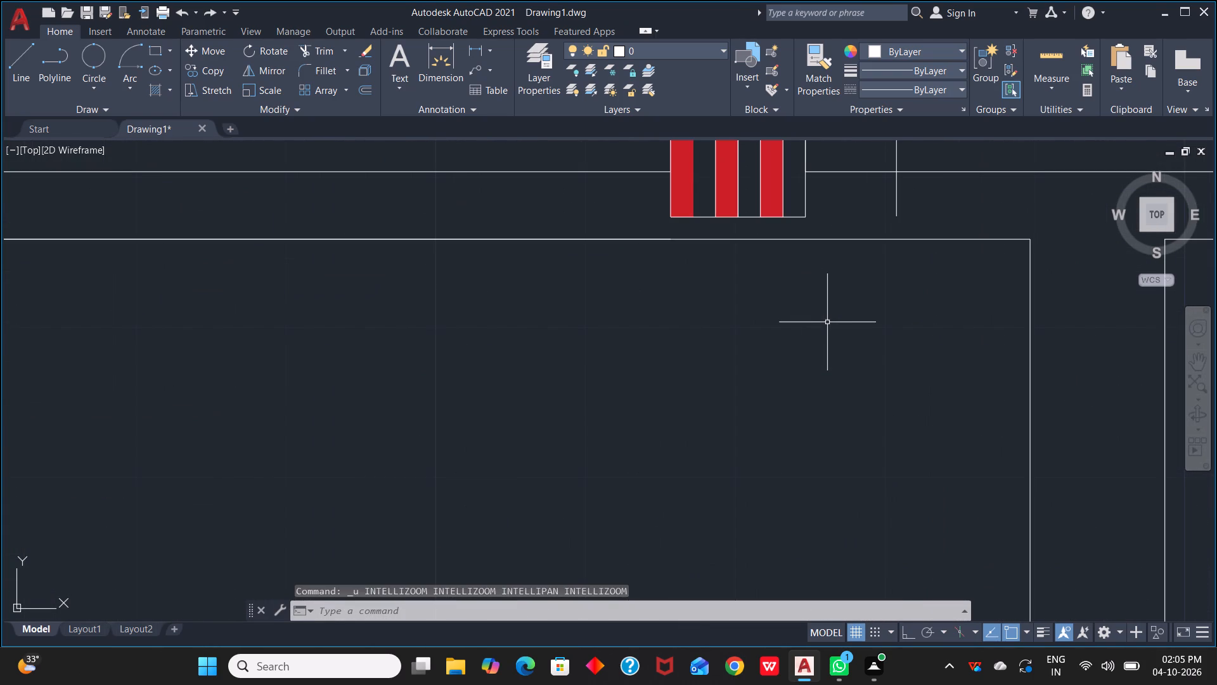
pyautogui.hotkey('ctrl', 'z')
# Stretch the lower end line of the 11'-9"X9'-6" bedroom's striped window up to the upper wall line near the balcony.
pyautogui.scroll(-1, 827, 322)
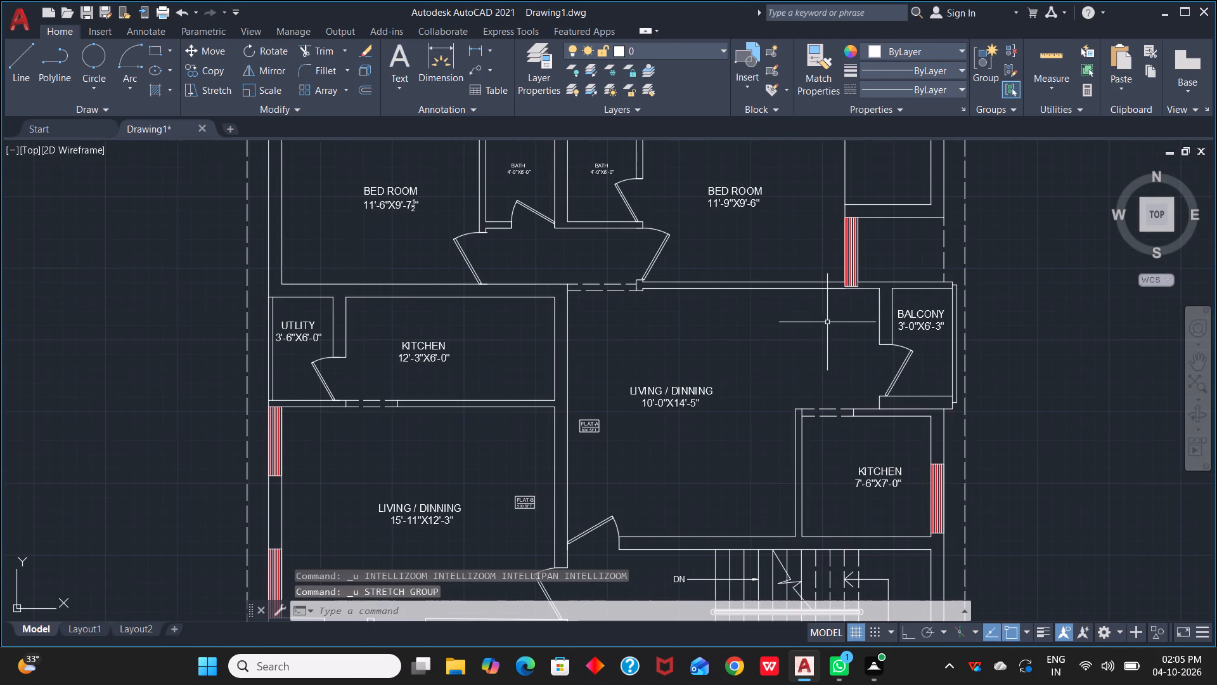
pyautogui.scroll(3, 880, 273)
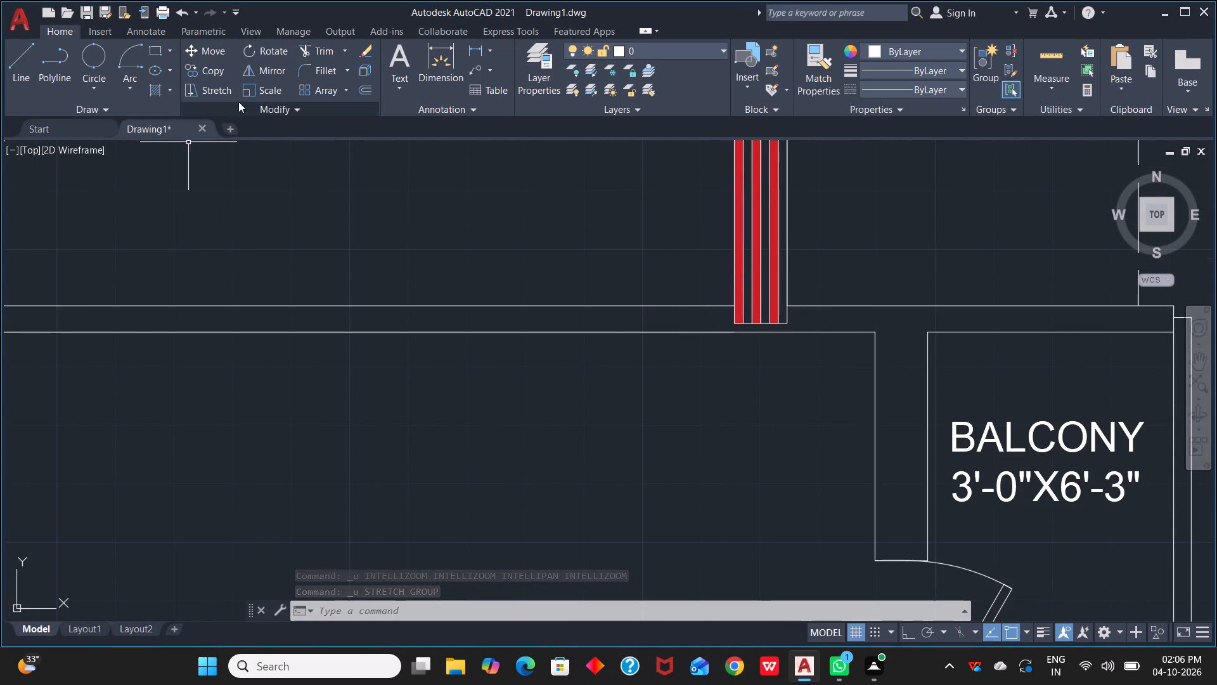
pyautogui.click(224, 89)
pyautogui.click(725, 313)
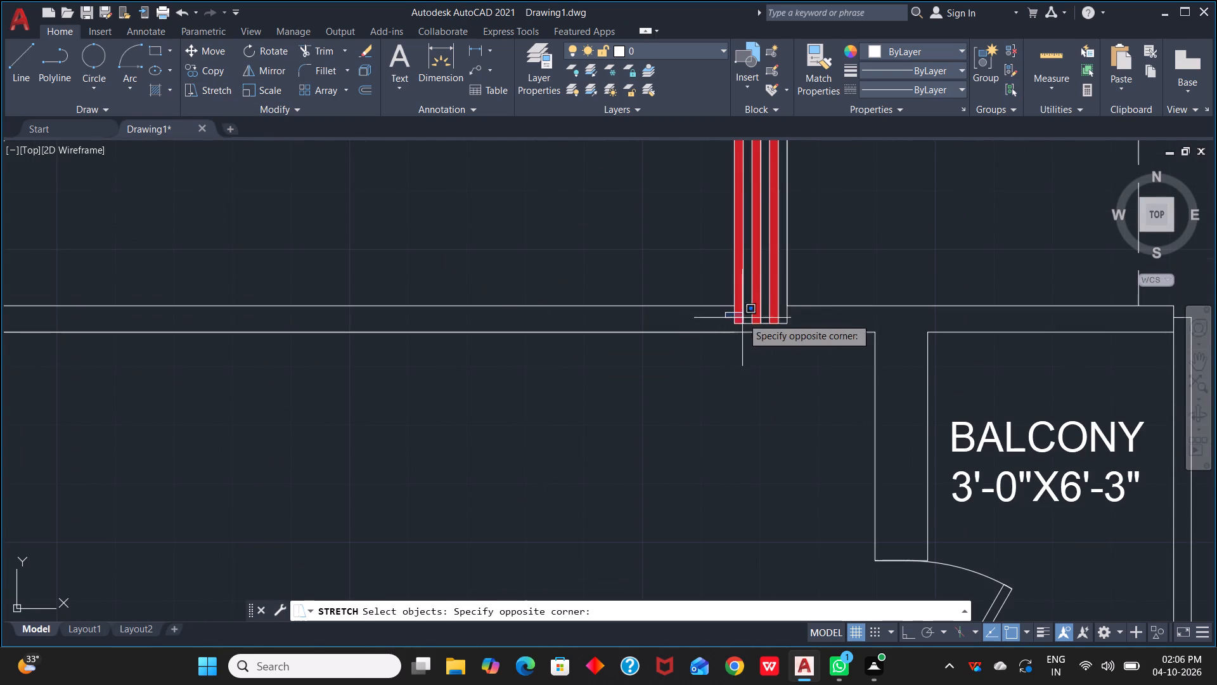
pyautogui.click(805, 329)
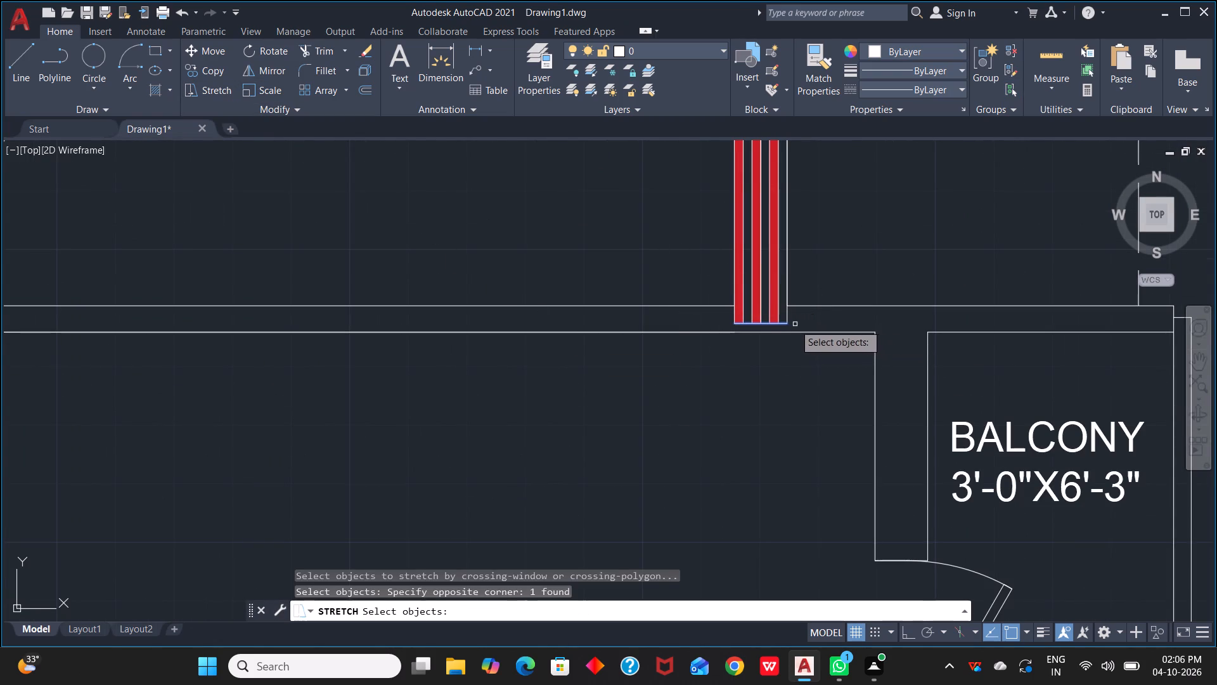
pyautogui.press('space')
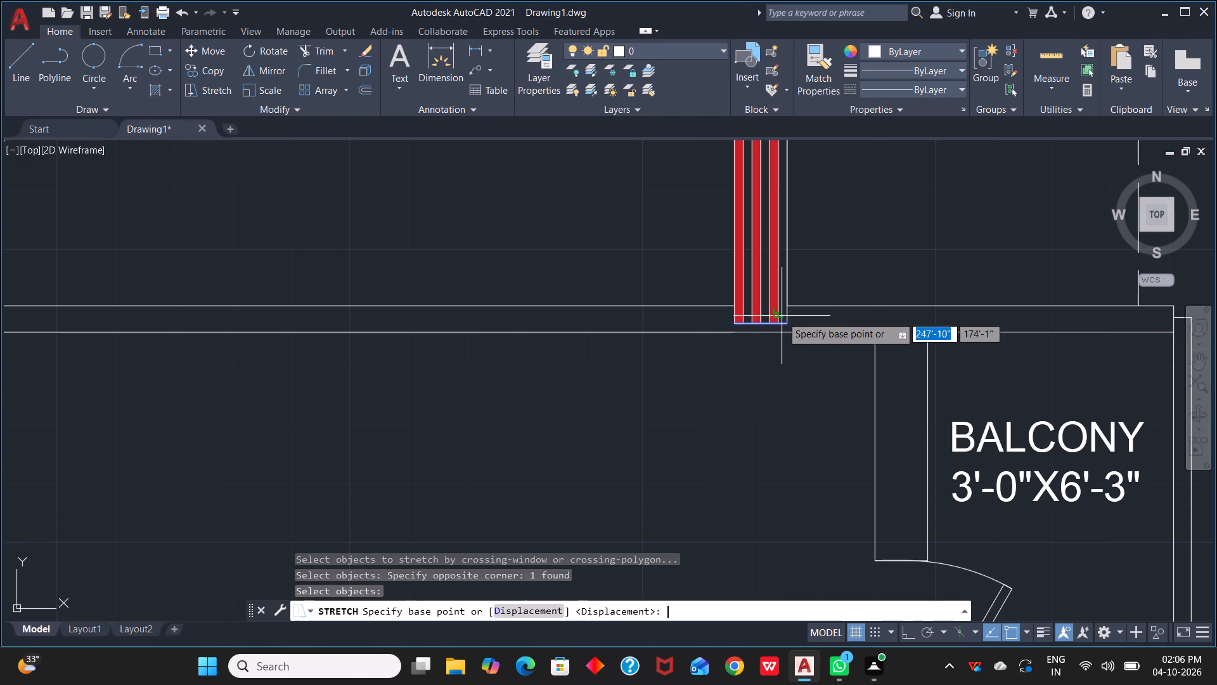
pyautogui.click(761, 323)
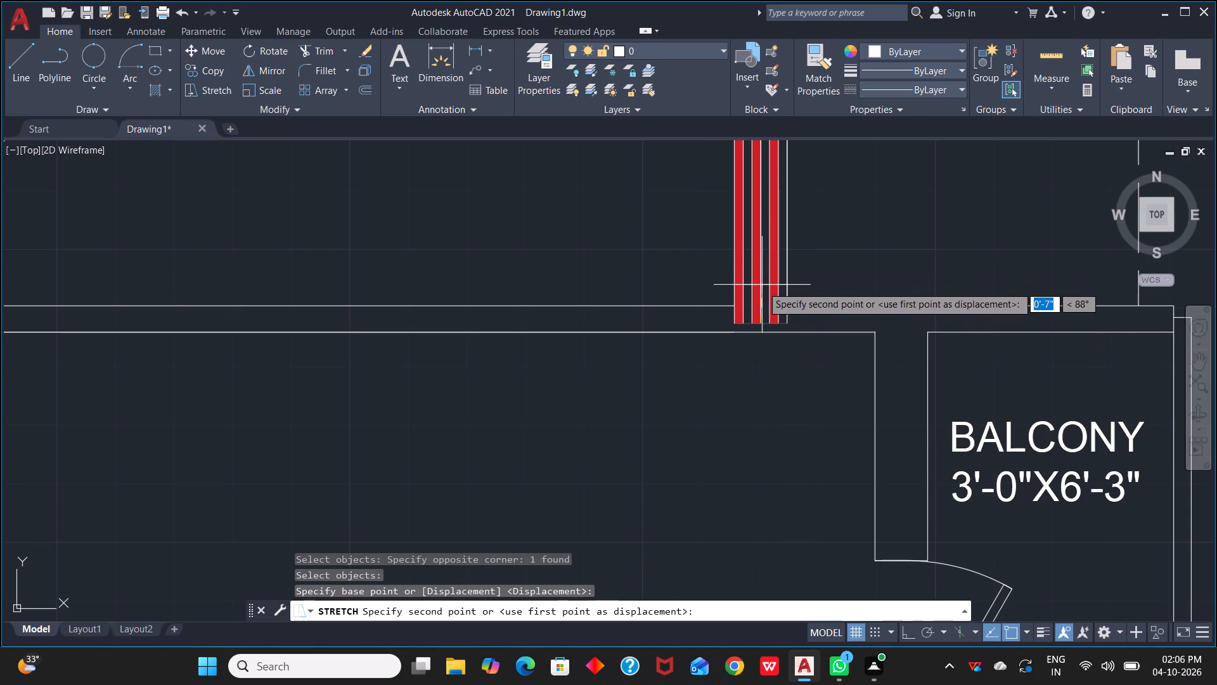
pyautogui.click(763, 306)
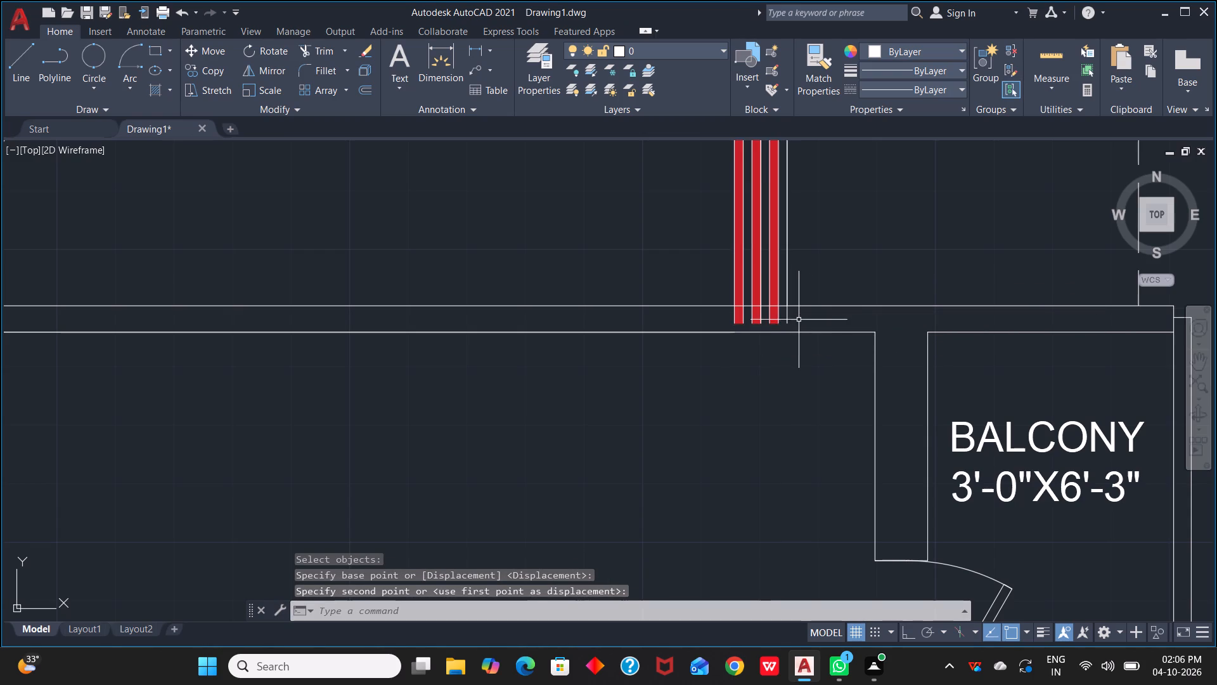
pyautogui.press('Escape')
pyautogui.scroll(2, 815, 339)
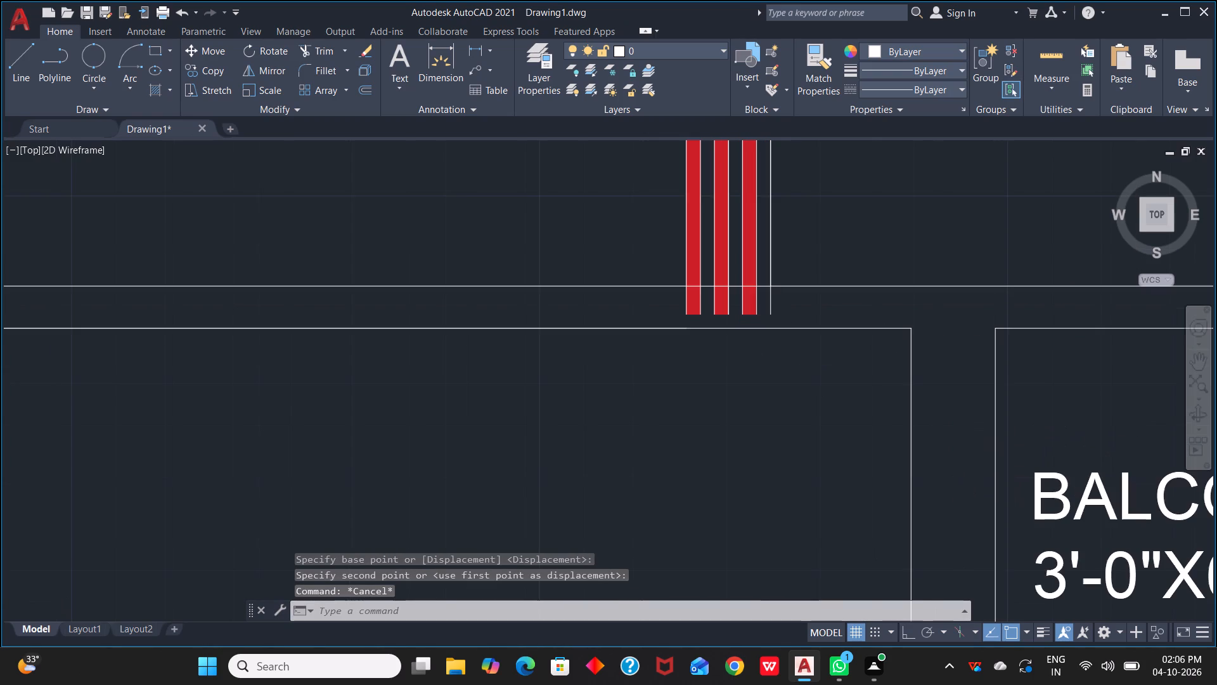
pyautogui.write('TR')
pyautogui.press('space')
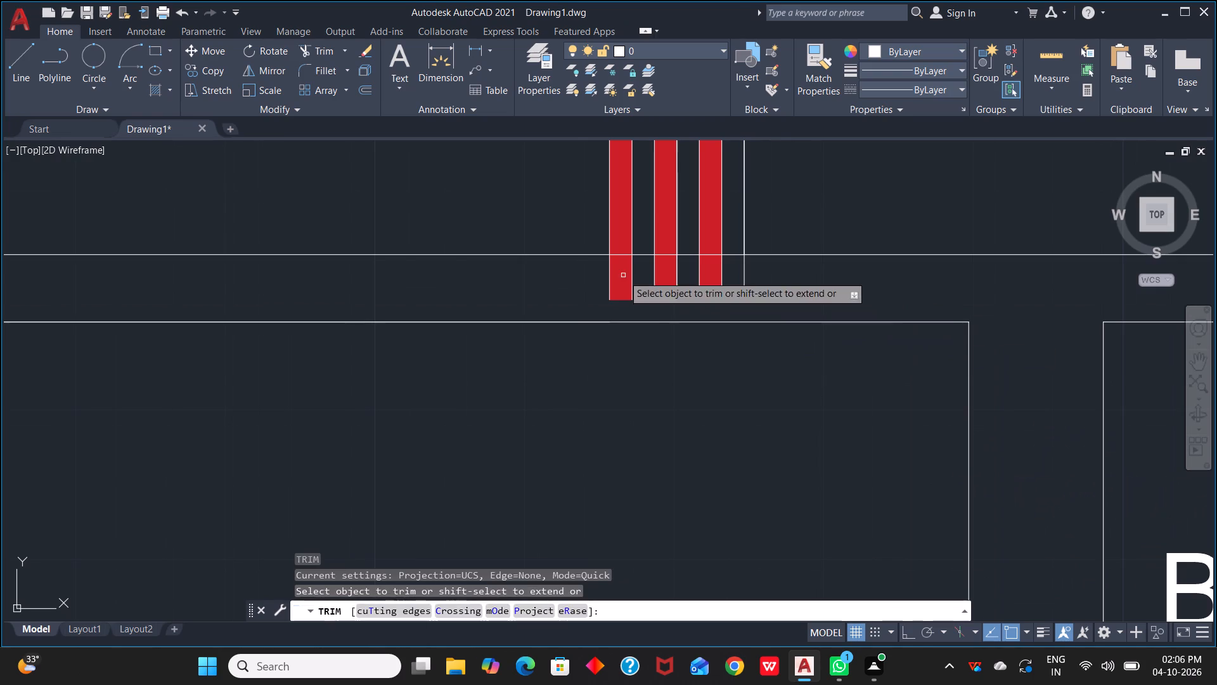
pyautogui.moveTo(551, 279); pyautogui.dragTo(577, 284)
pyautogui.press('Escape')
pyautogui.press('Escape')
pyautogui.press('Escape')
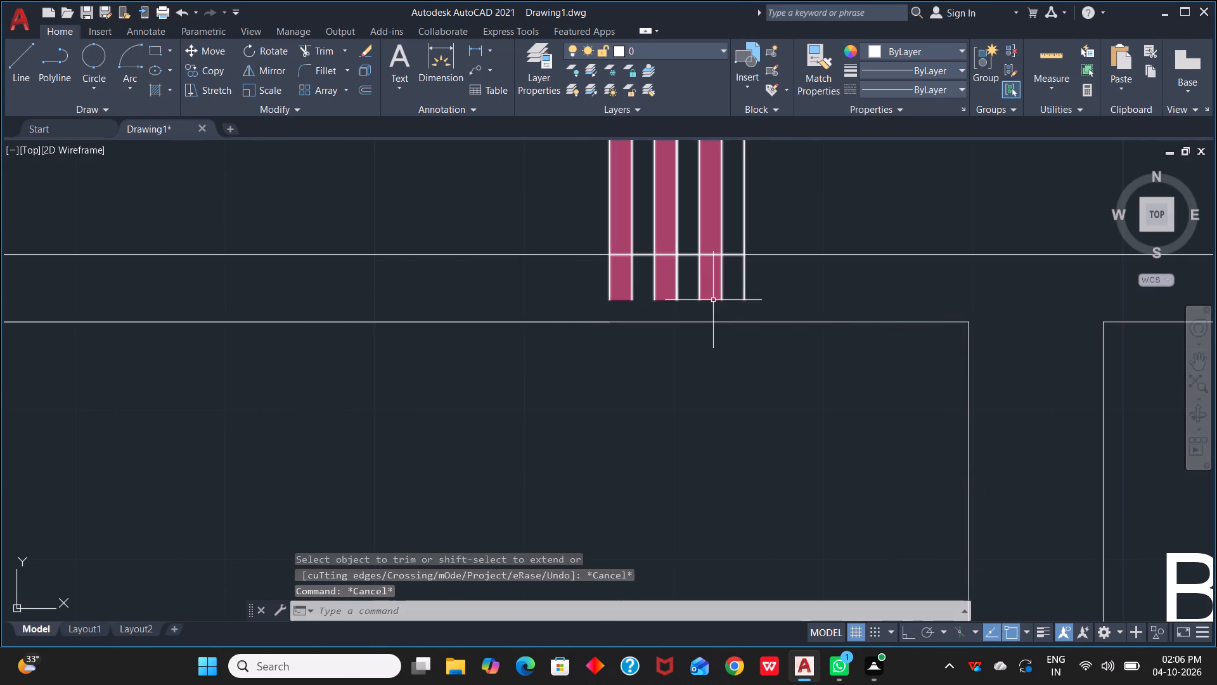
# Trim the lines and red stripes of the 11'-9"X9'-6" bedroom's window that project past the upper wall line.
pyautogui.press('t')
pyautogui.write('R')
pyautogui.press('space')
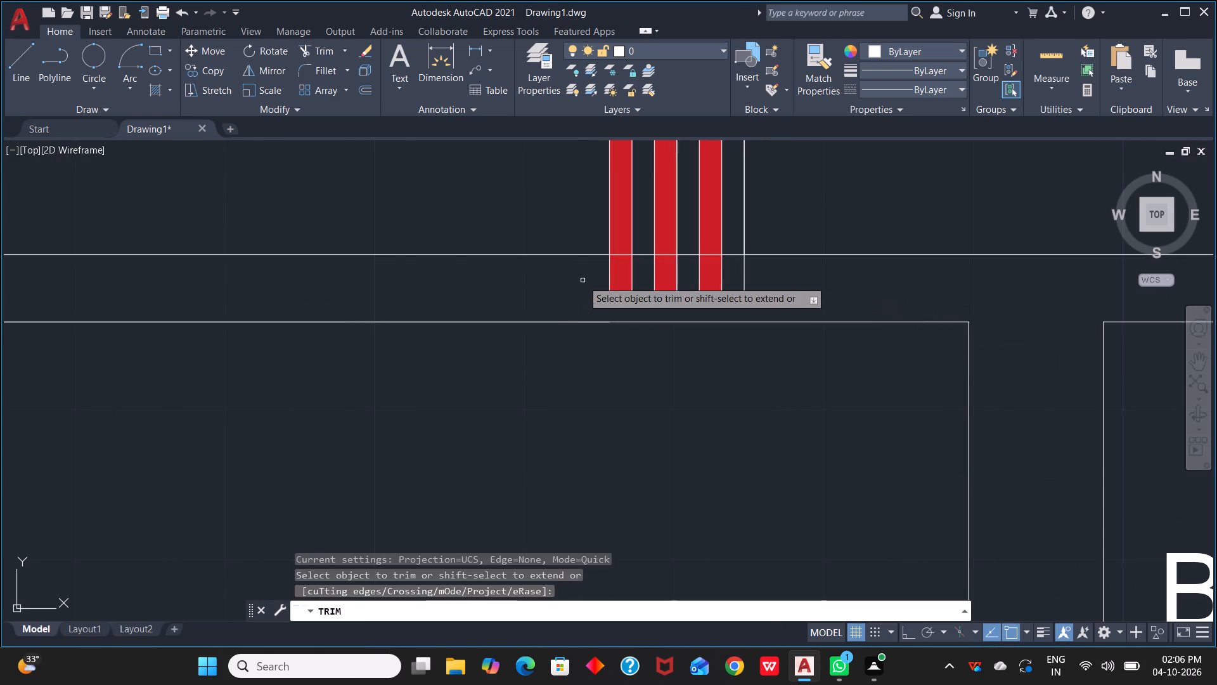
pyautogui.moveTo(583, 280); pyautogui.dragTo(674, 291)
pyautogui.click(745, 289)
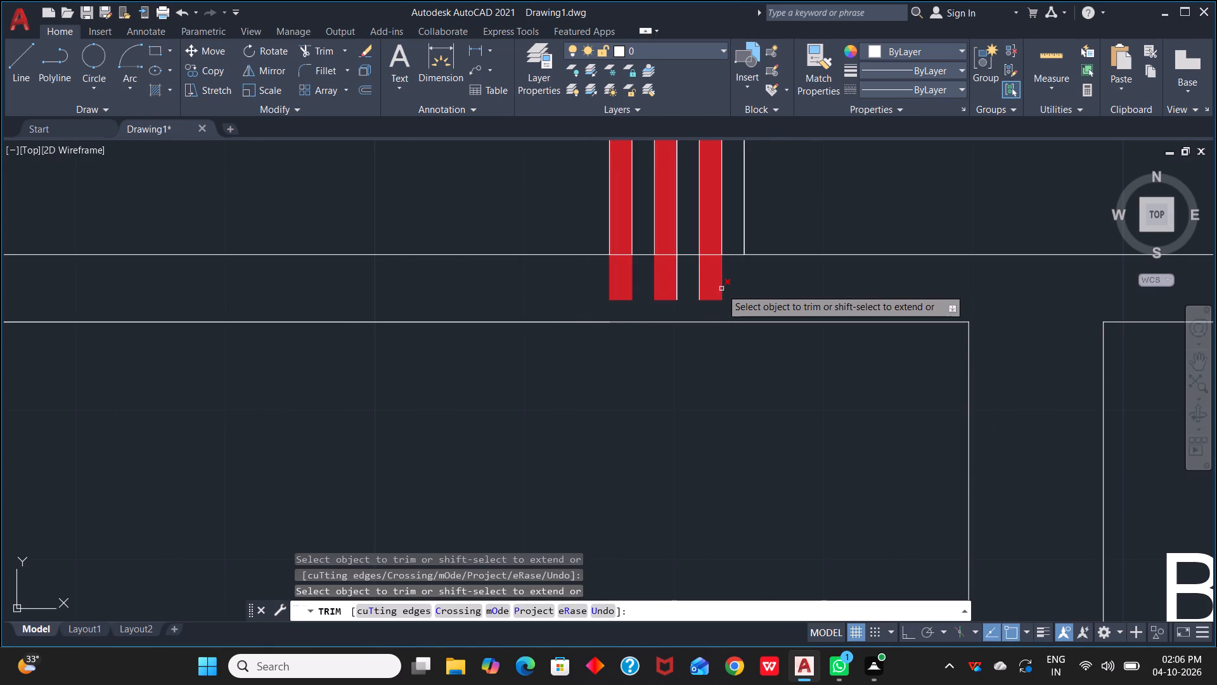
pyautogui.click(721, 289)
pyautogui.click(697, 287)
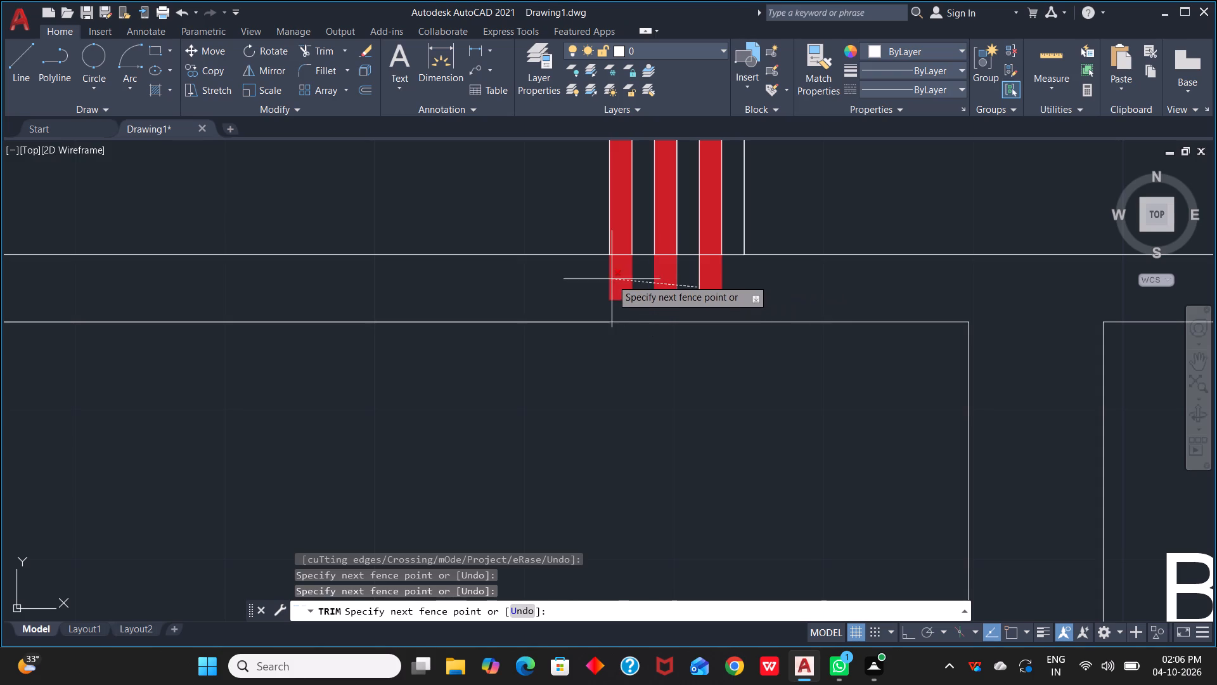
pyautogui.click(612, 279)
pyautogui.click(671, 285)
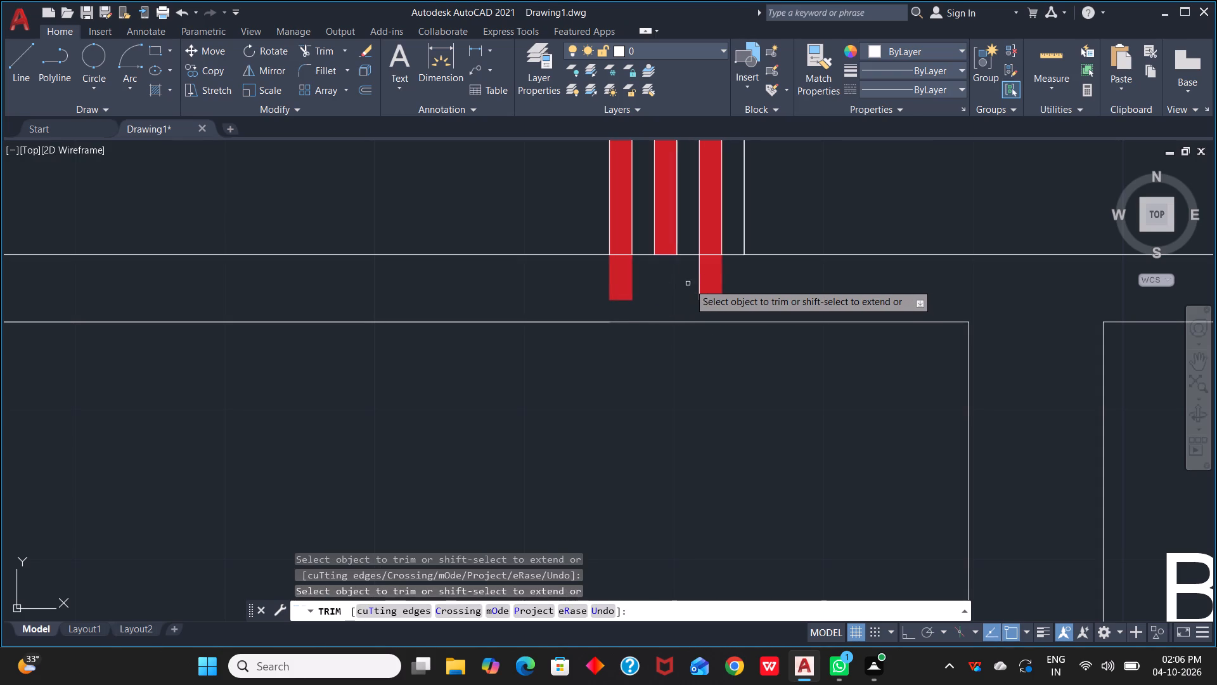
pyautogui.click(705, 284)
pyautogui.click(699, 286)
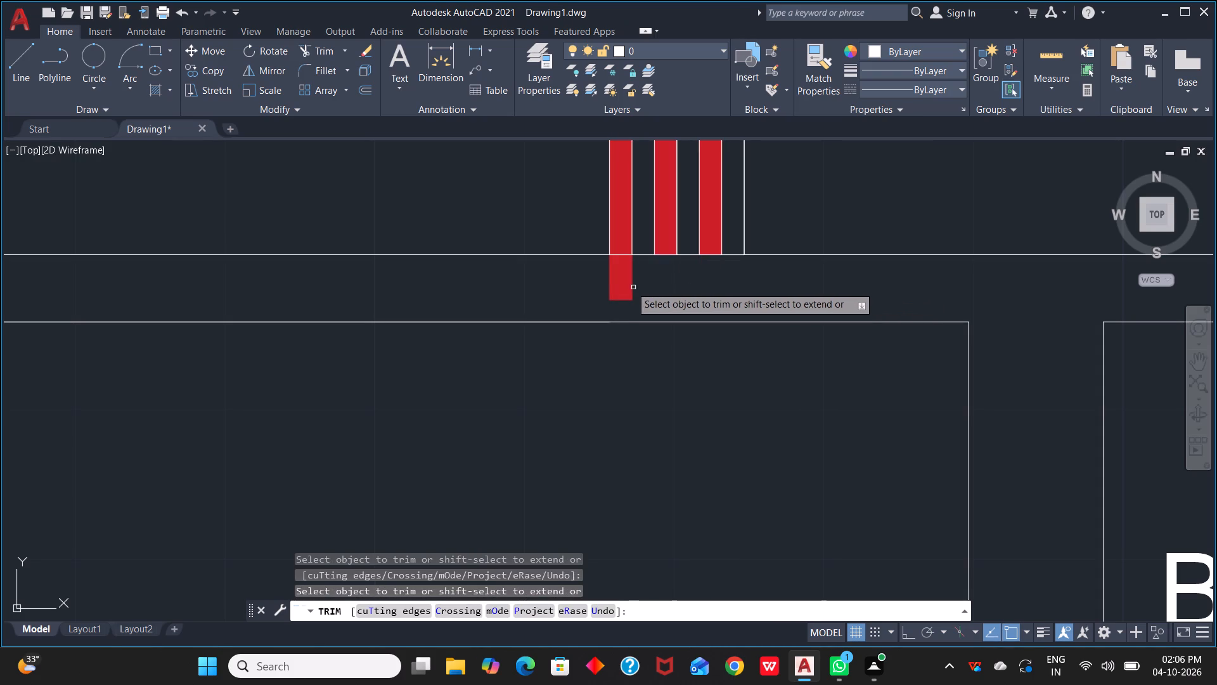
pyautogui.click(620, 285)
# Trim the lines and red stripes of the striped window above the 7'-0"X4'-0" bath that project past the upper wall line.
pyautogui.scroll(-3, 674, 282)
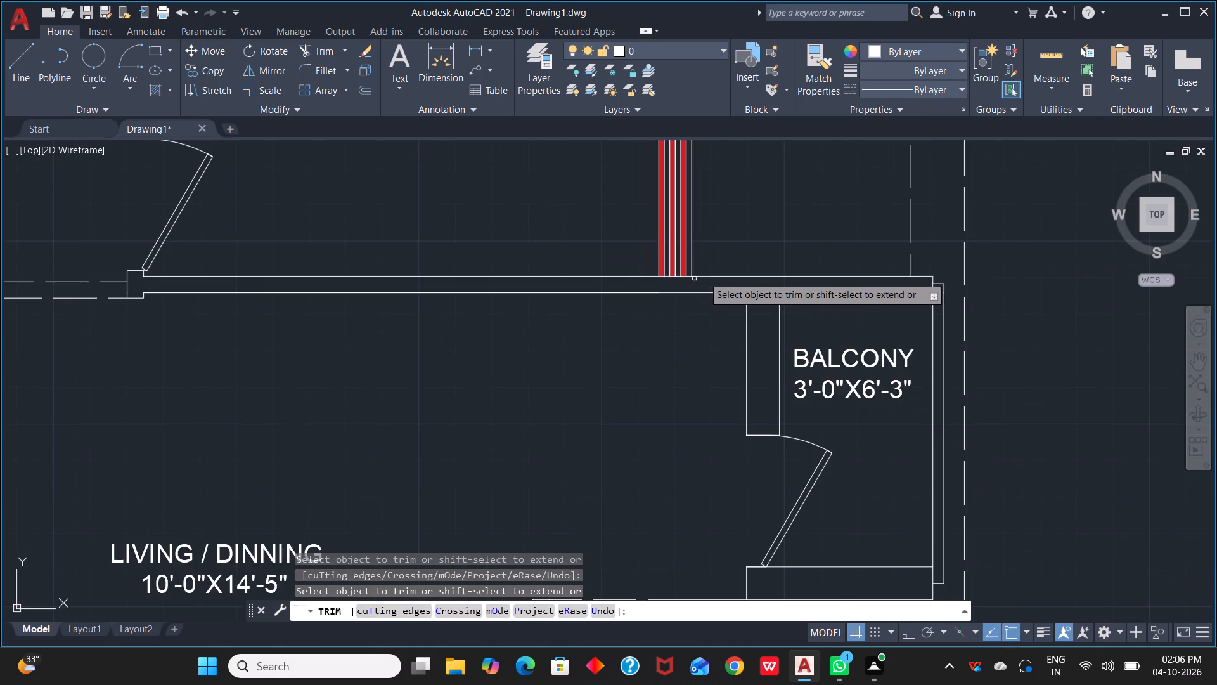
pyautogui.scroll(-2, 752, 253)
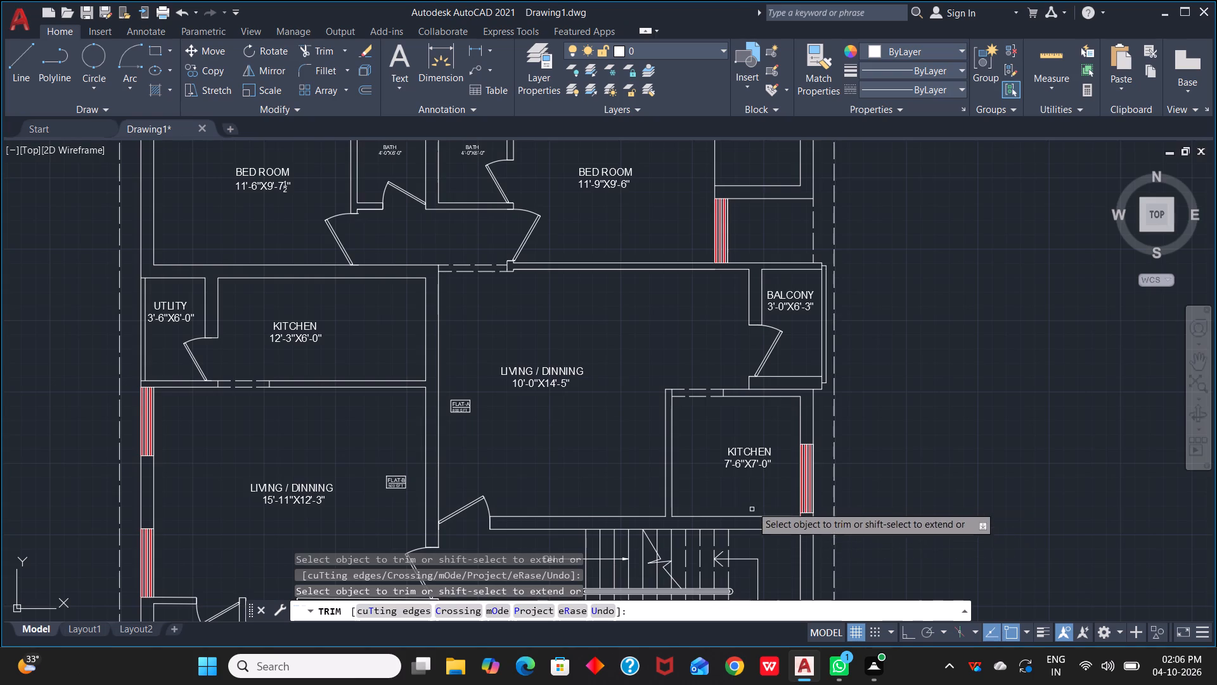
pyautogui.scroll(-1, 751, 493)
pyautogui.moveTo(688, 427); pyautogui.dragTo(808, 282, button='middle')
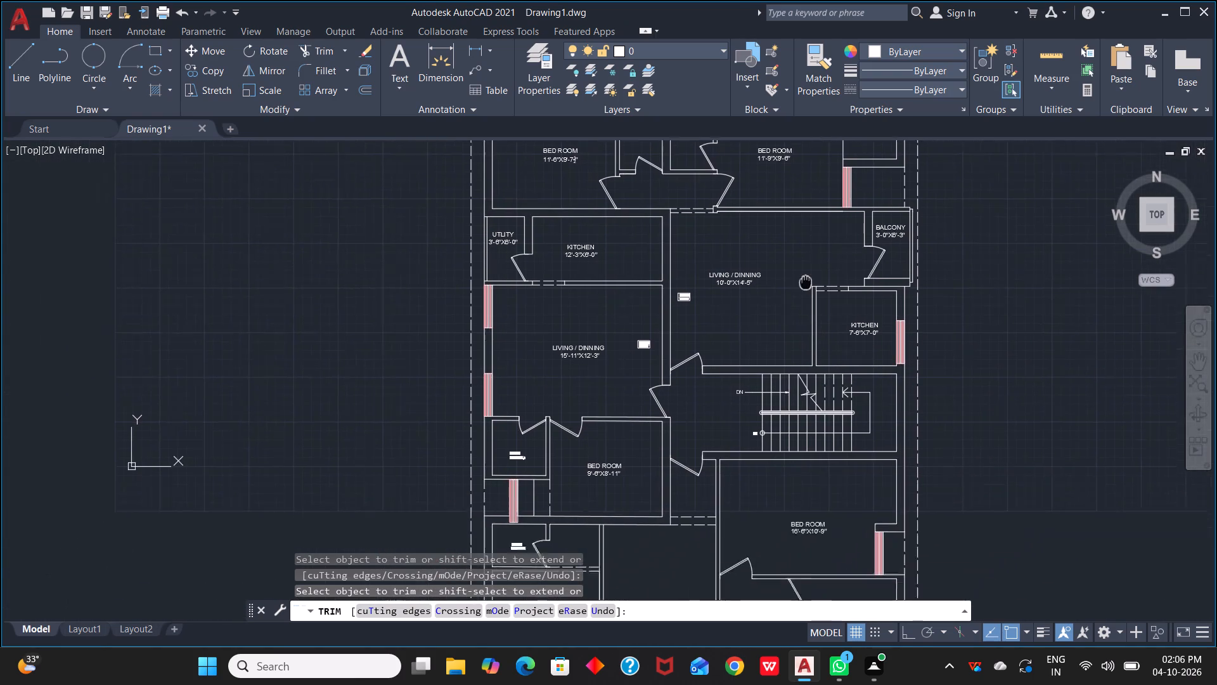
pyautogui.moveTo(808, 282); pyautogui.dragTo(814, 195, button='middle')
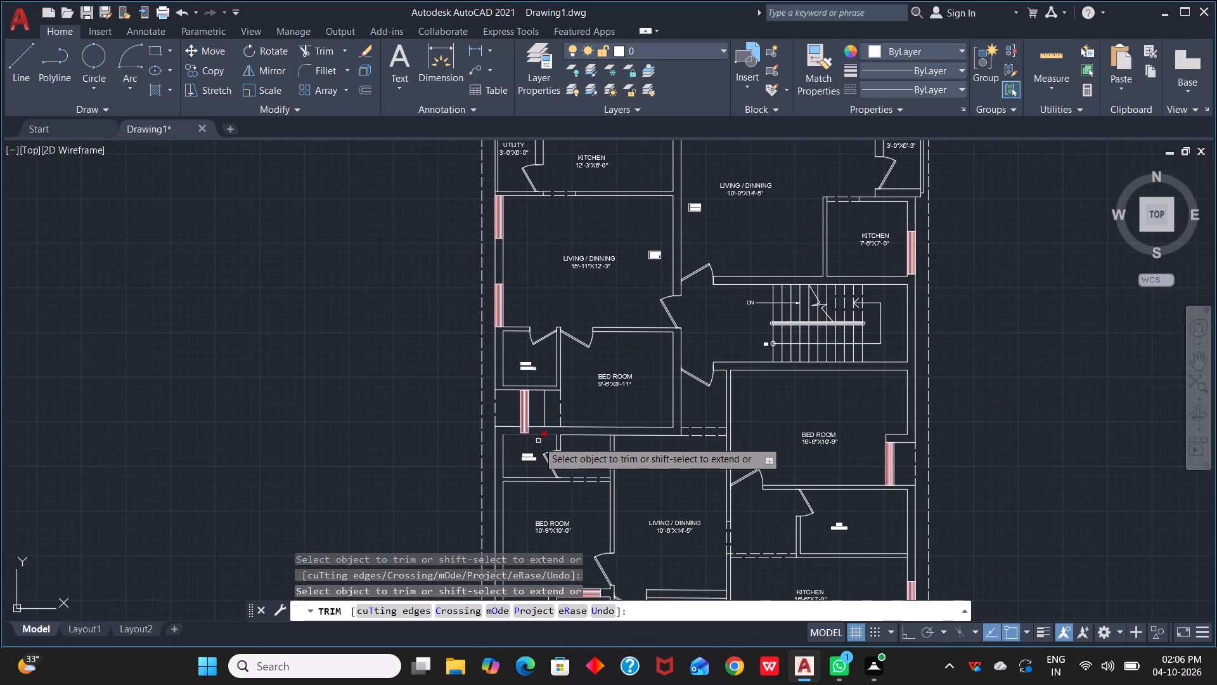
pyautogui.scroll(4, 538, 441)
pyautogui.moveTo(490, 383); pyautogui.dragTo(745, 396, button='middle')
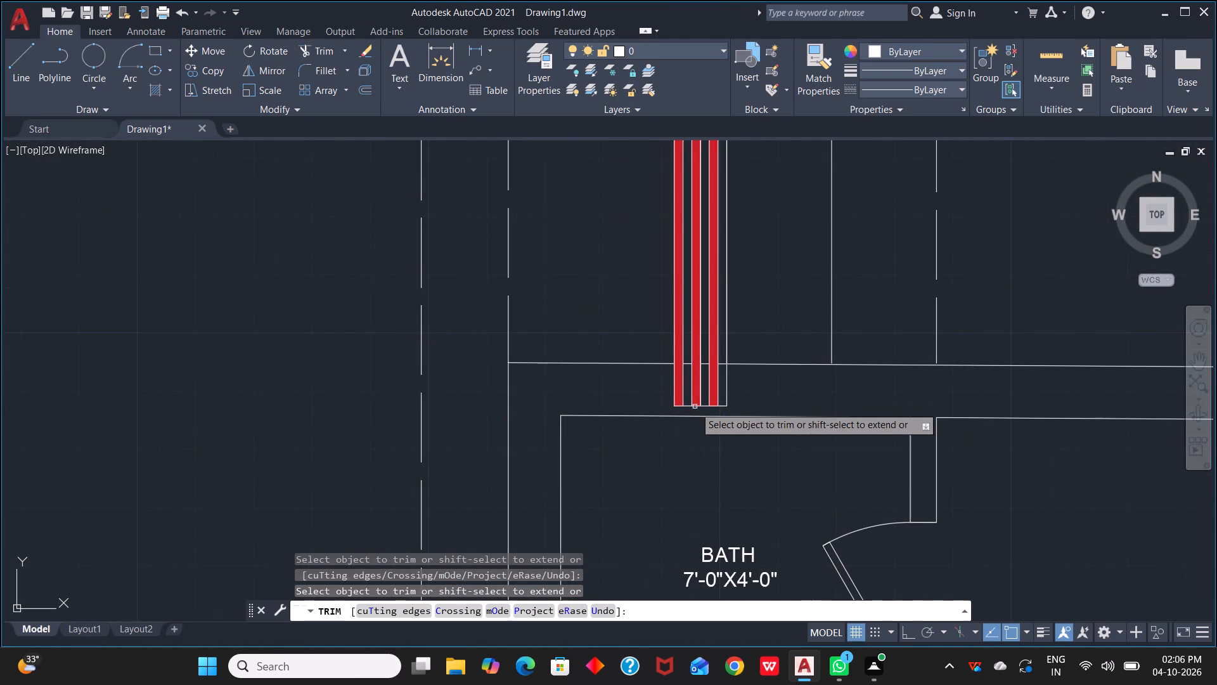
pyautogui.click(645, 392)
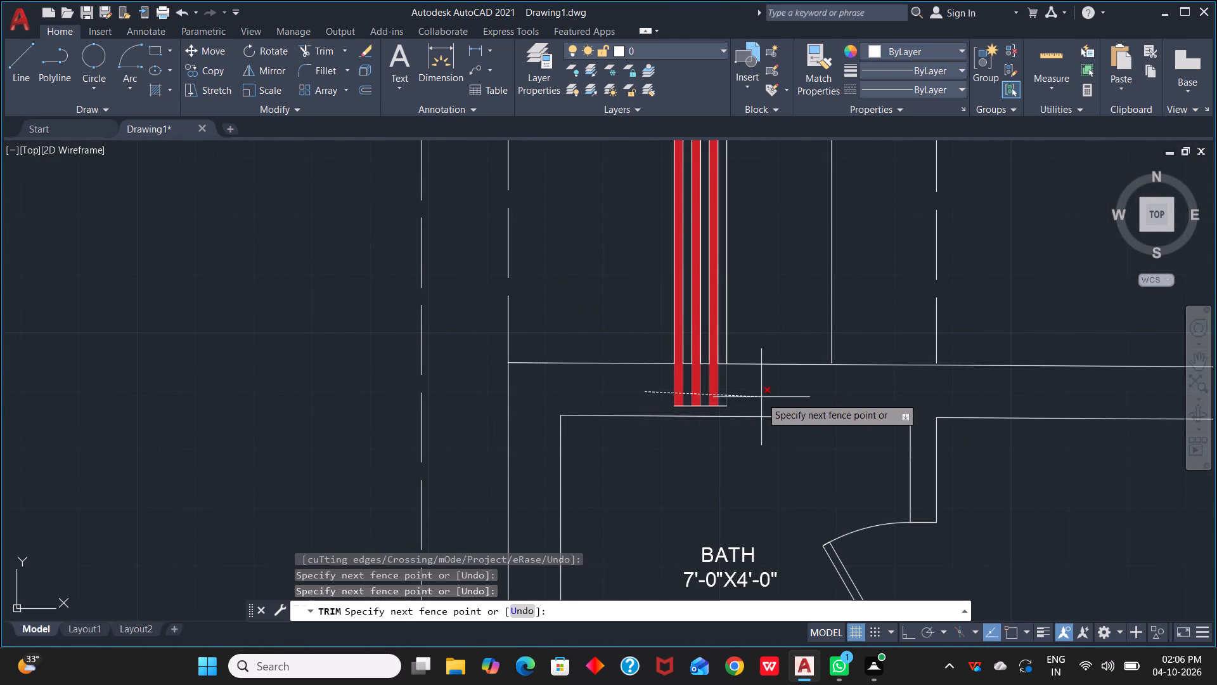
pyautogui.click(761, 397)
pyautogui.click(712, 388)
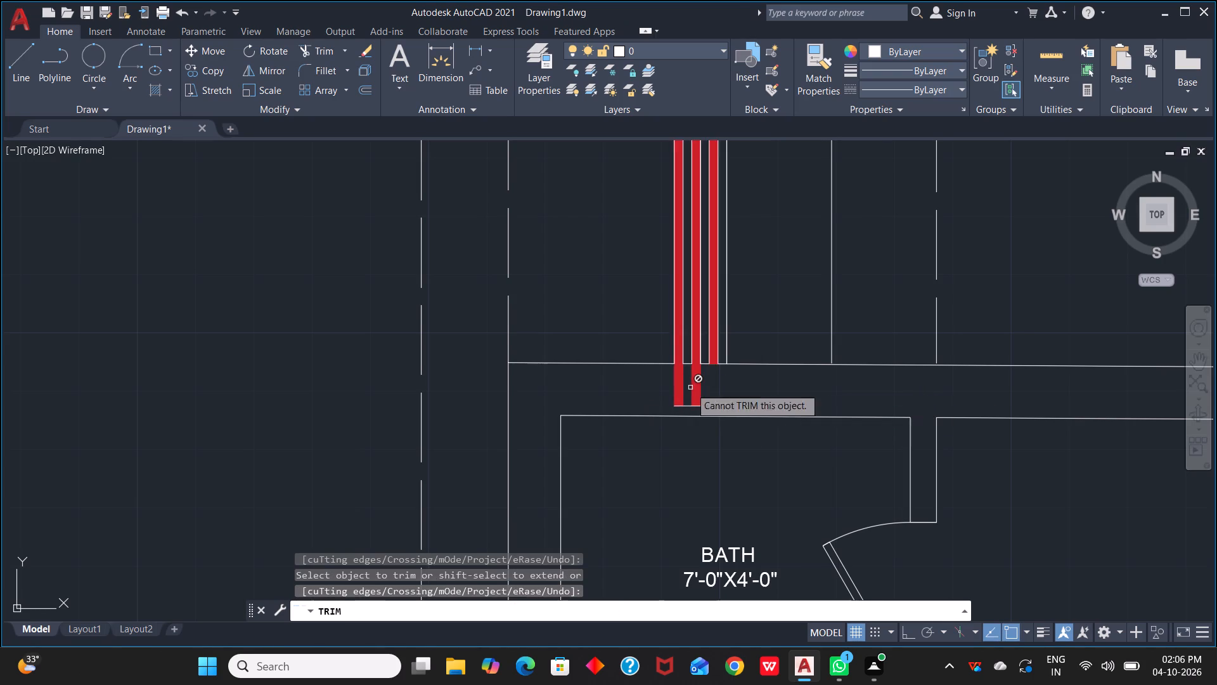
pyautogui.click(695, 386)
pyautogui.click(678, 385)
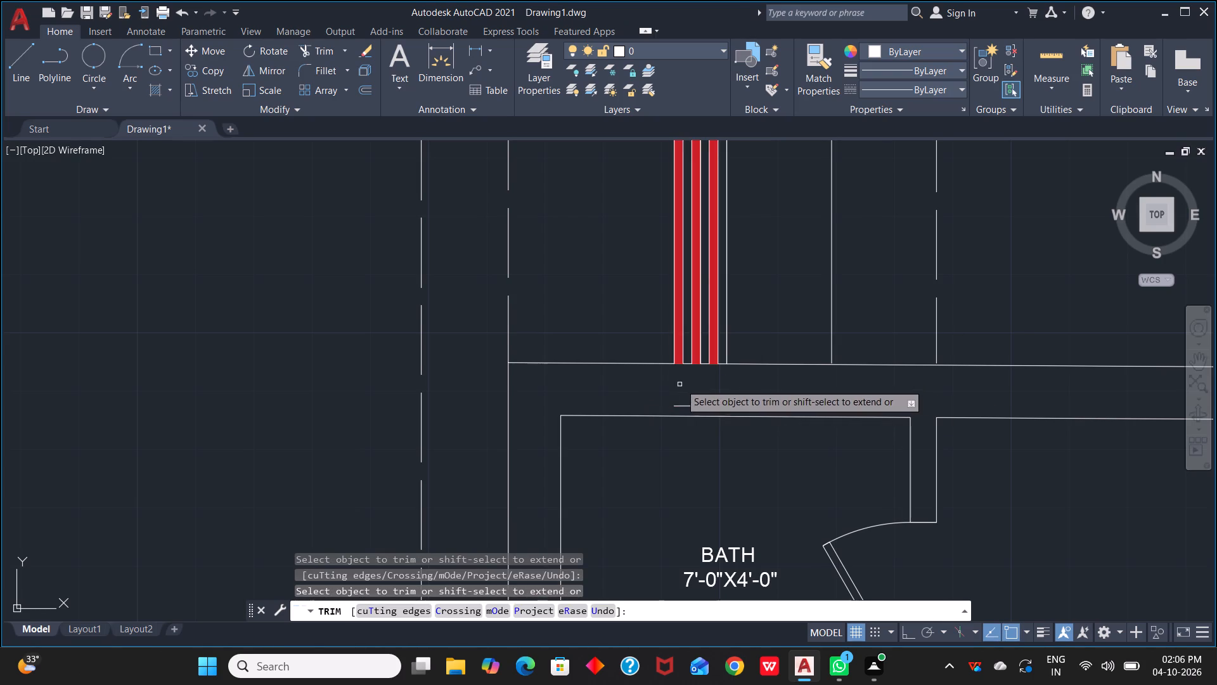
pyautogui.press('Escape')
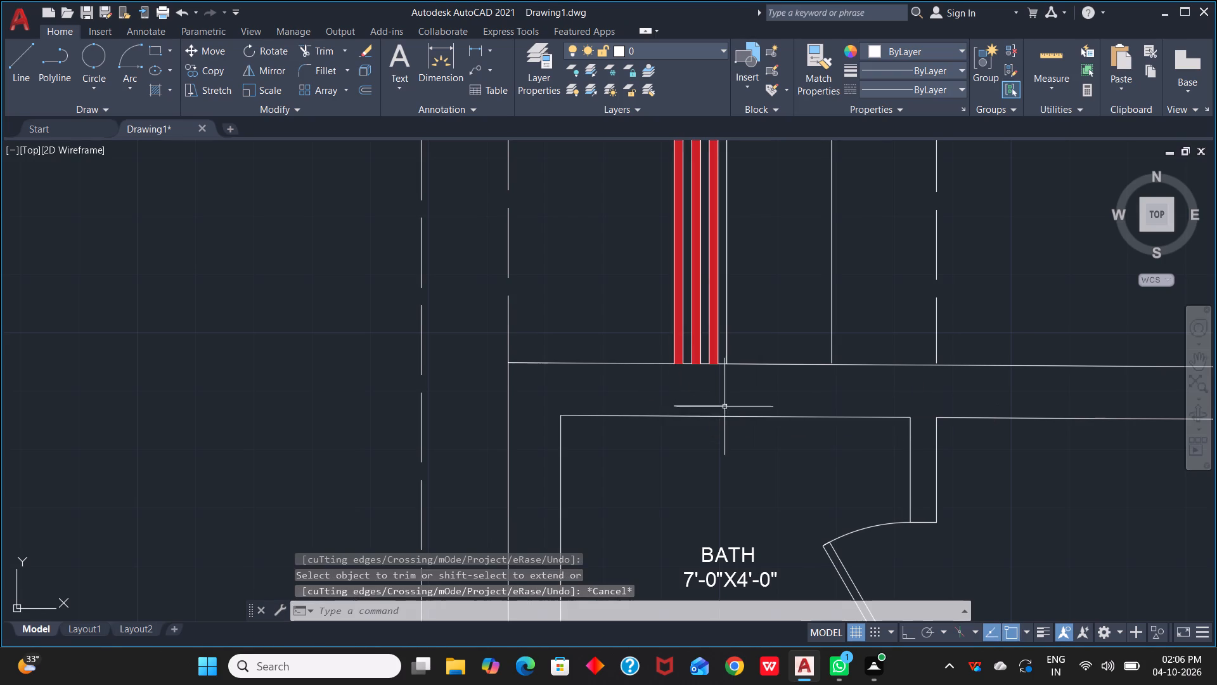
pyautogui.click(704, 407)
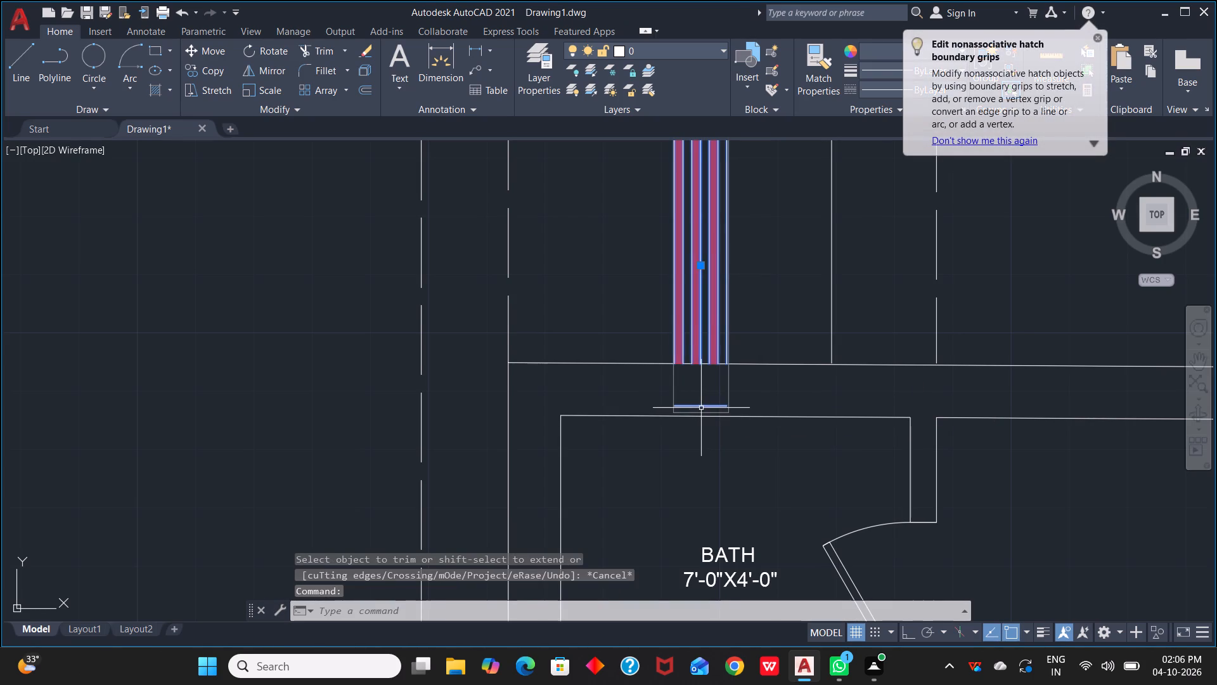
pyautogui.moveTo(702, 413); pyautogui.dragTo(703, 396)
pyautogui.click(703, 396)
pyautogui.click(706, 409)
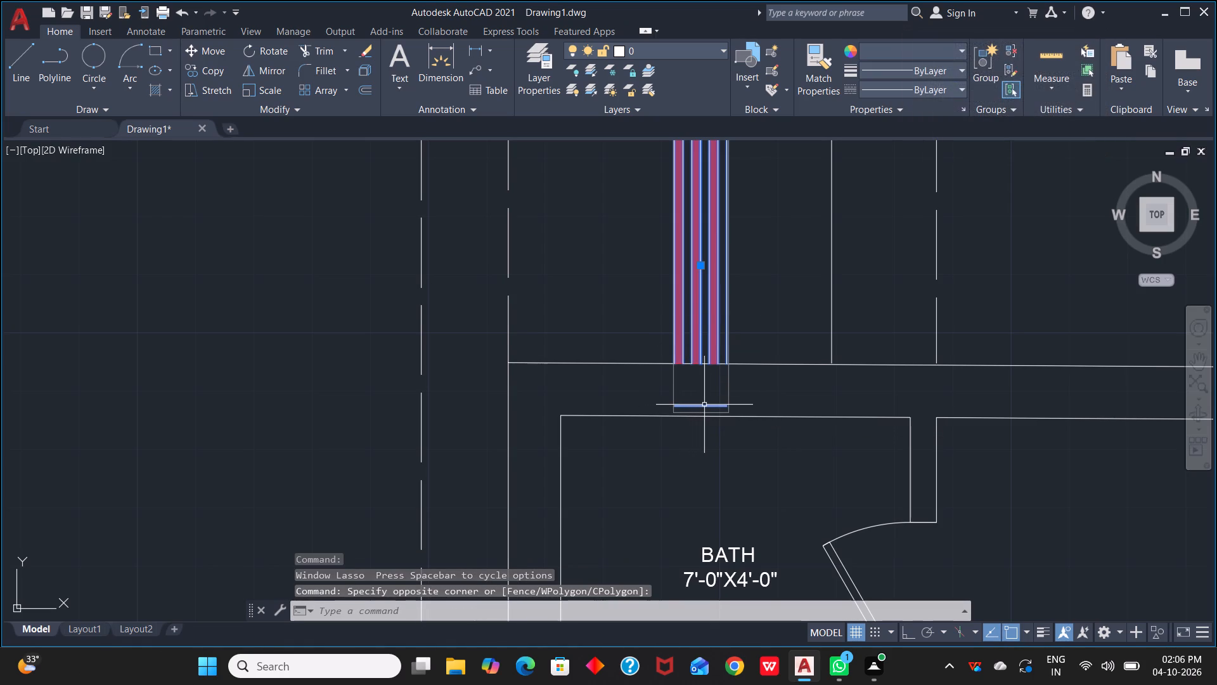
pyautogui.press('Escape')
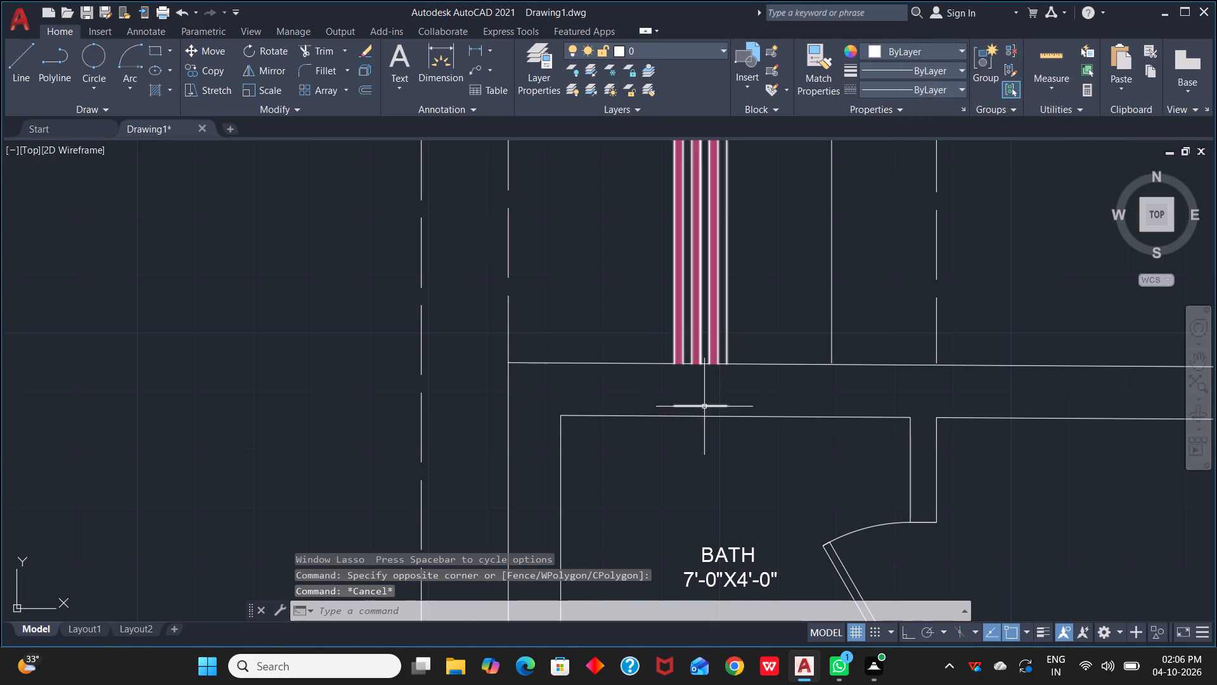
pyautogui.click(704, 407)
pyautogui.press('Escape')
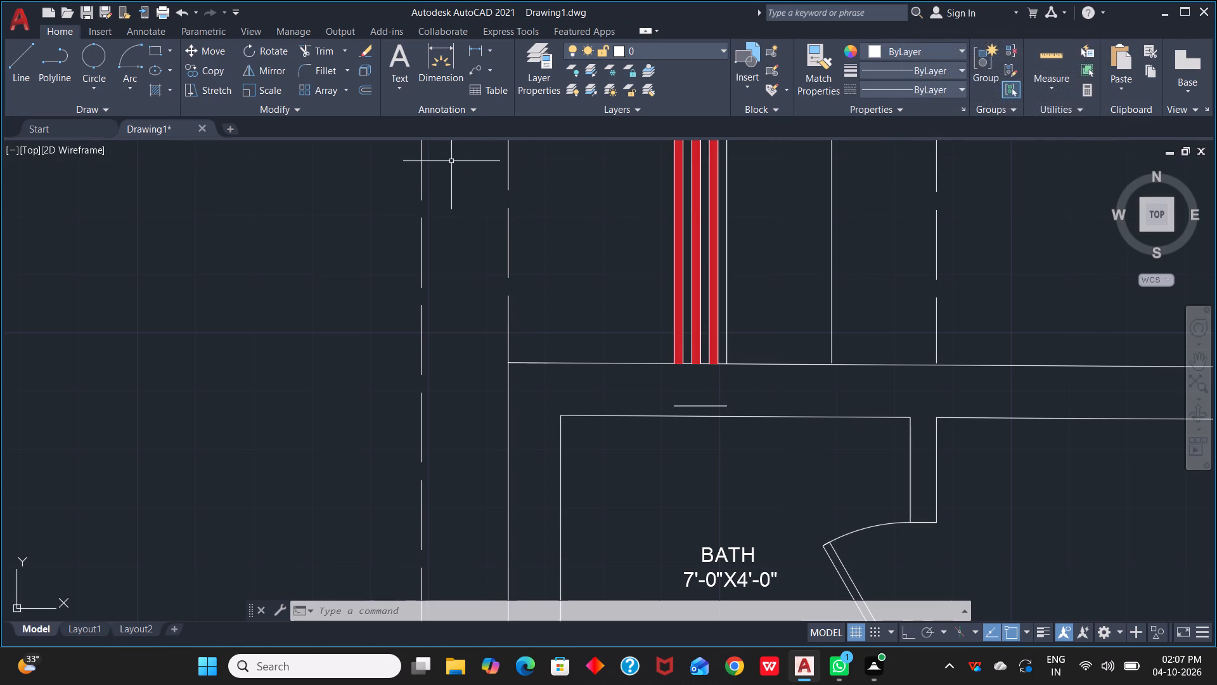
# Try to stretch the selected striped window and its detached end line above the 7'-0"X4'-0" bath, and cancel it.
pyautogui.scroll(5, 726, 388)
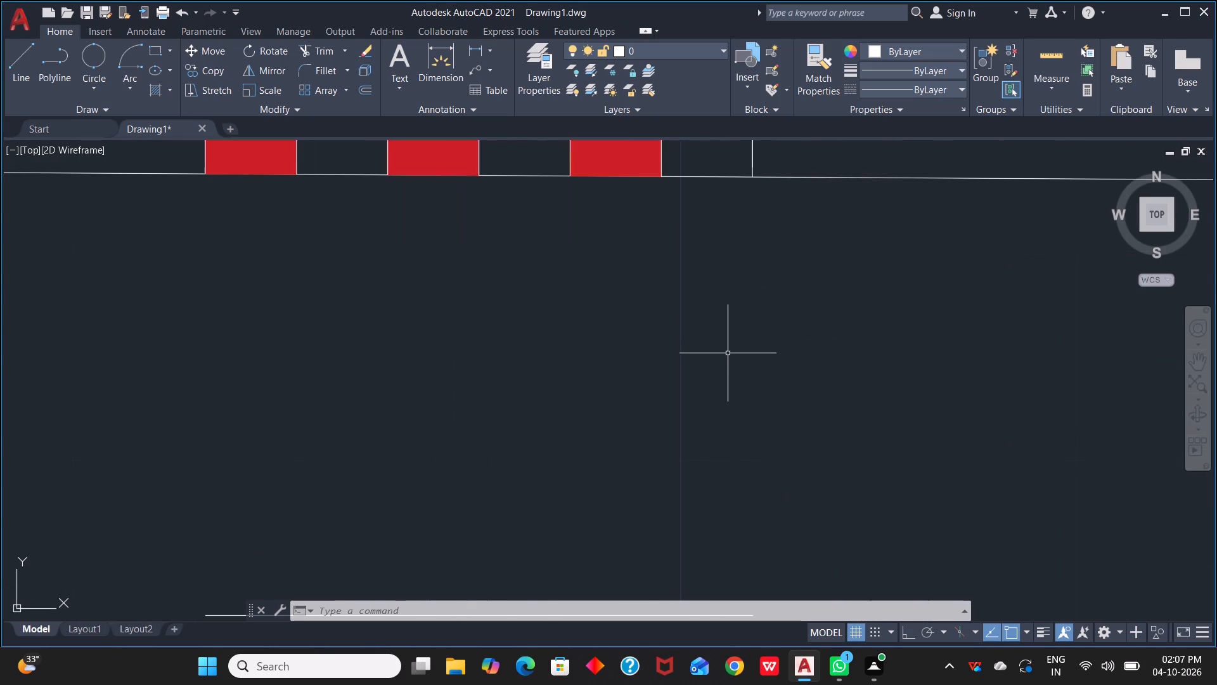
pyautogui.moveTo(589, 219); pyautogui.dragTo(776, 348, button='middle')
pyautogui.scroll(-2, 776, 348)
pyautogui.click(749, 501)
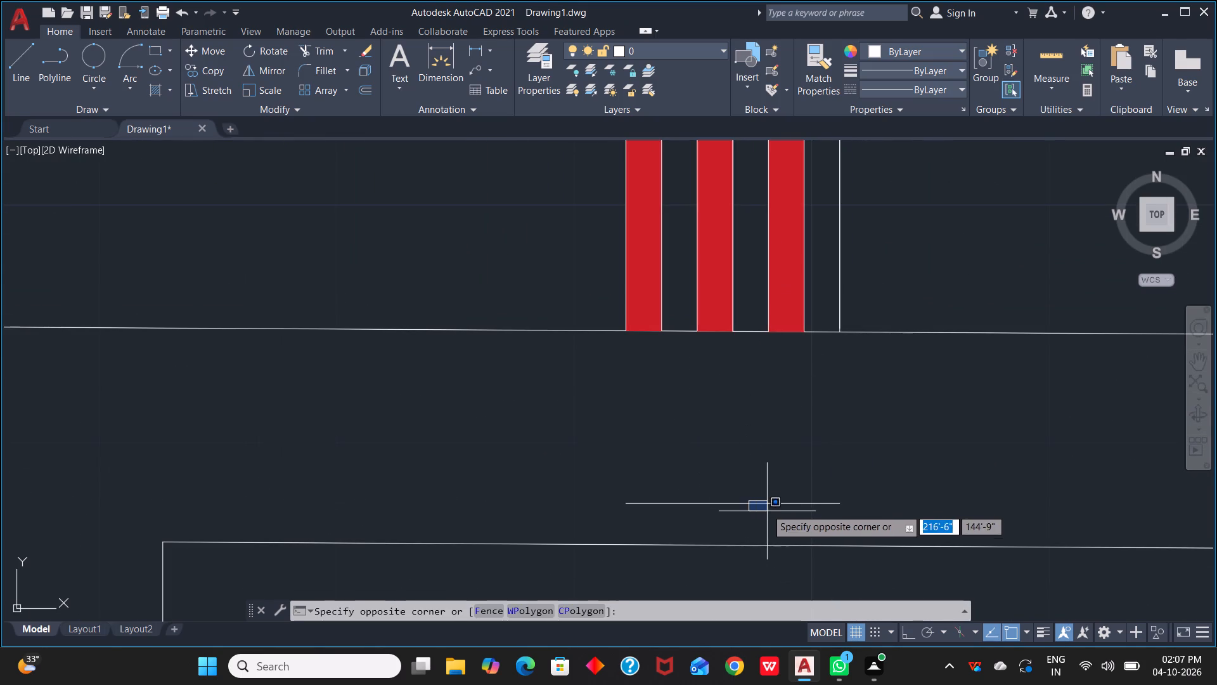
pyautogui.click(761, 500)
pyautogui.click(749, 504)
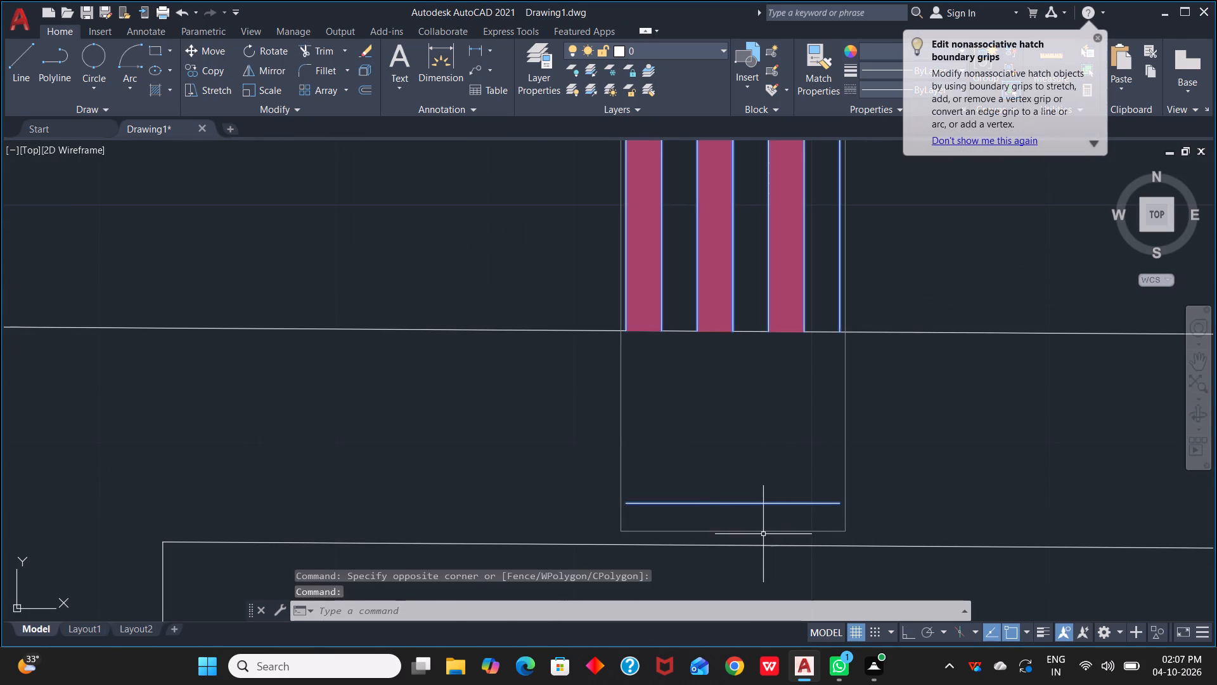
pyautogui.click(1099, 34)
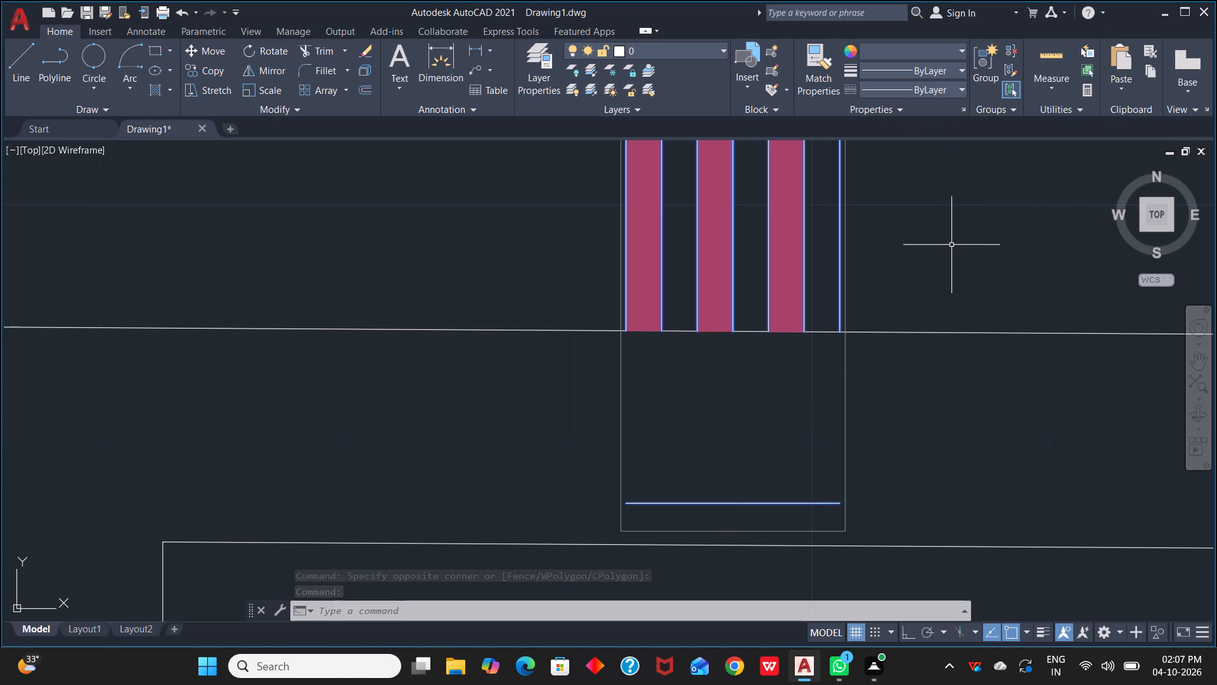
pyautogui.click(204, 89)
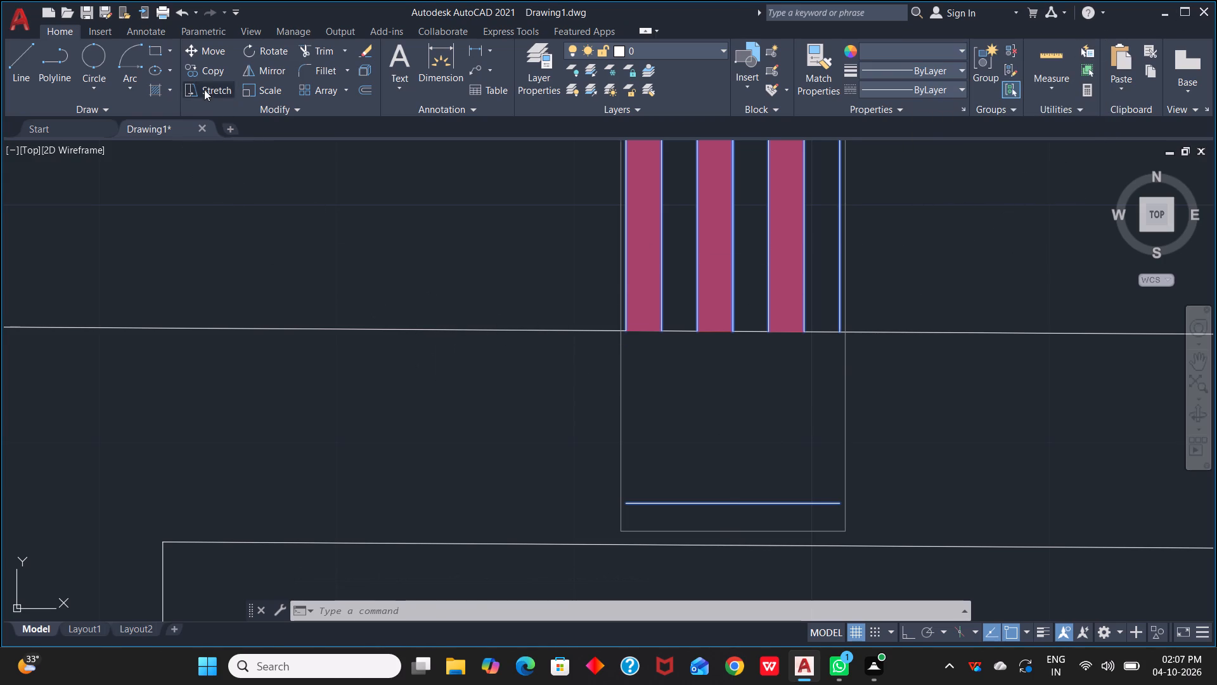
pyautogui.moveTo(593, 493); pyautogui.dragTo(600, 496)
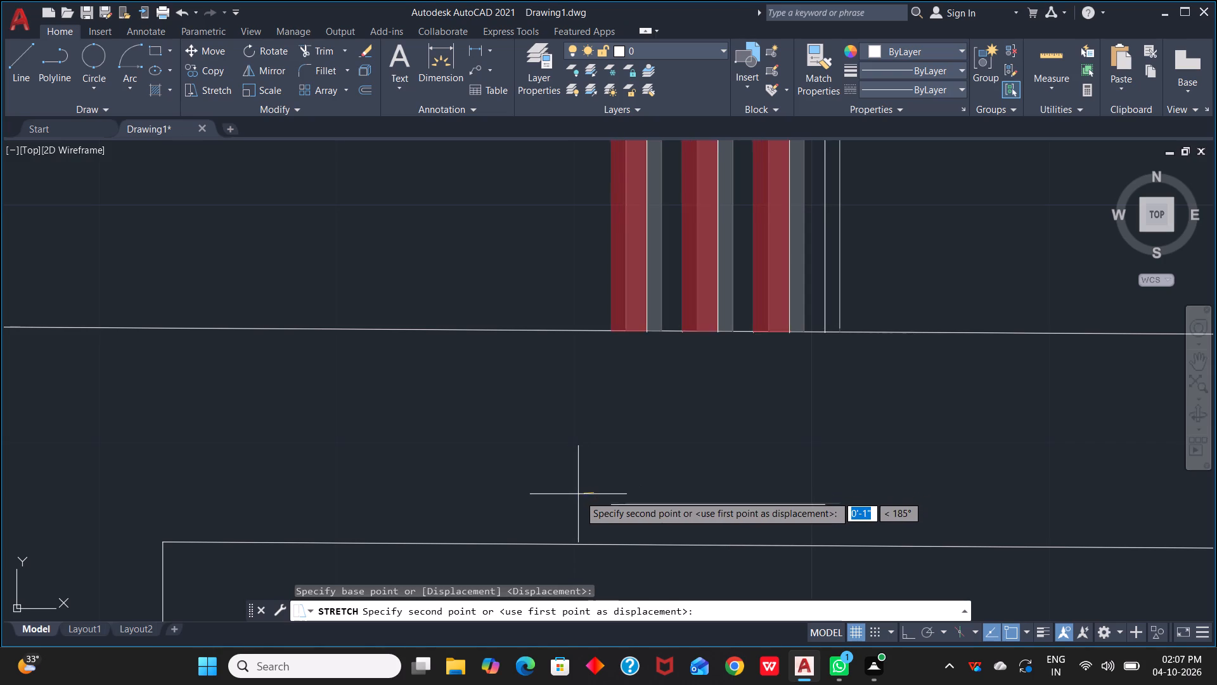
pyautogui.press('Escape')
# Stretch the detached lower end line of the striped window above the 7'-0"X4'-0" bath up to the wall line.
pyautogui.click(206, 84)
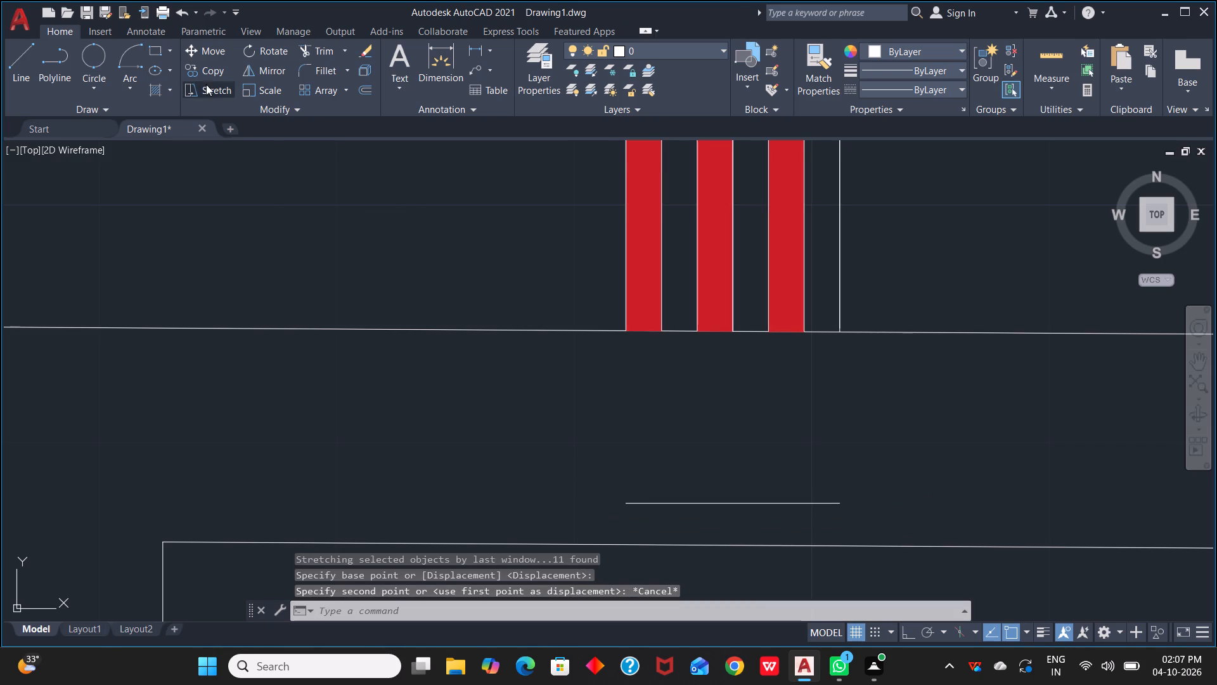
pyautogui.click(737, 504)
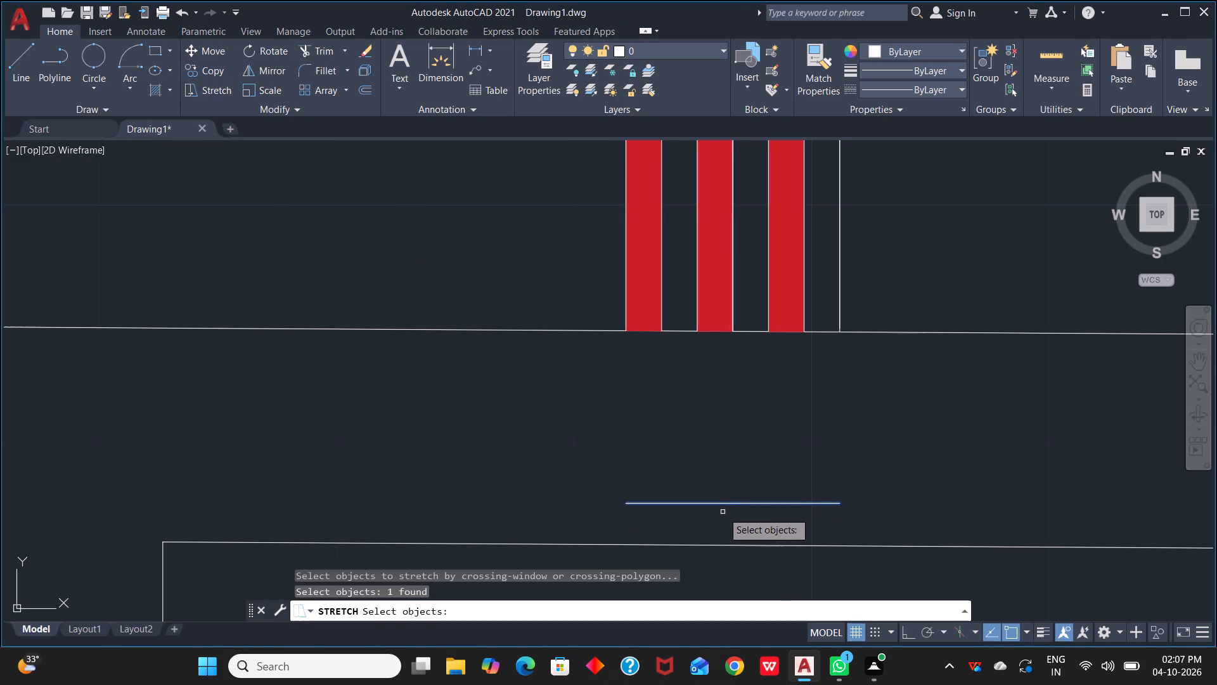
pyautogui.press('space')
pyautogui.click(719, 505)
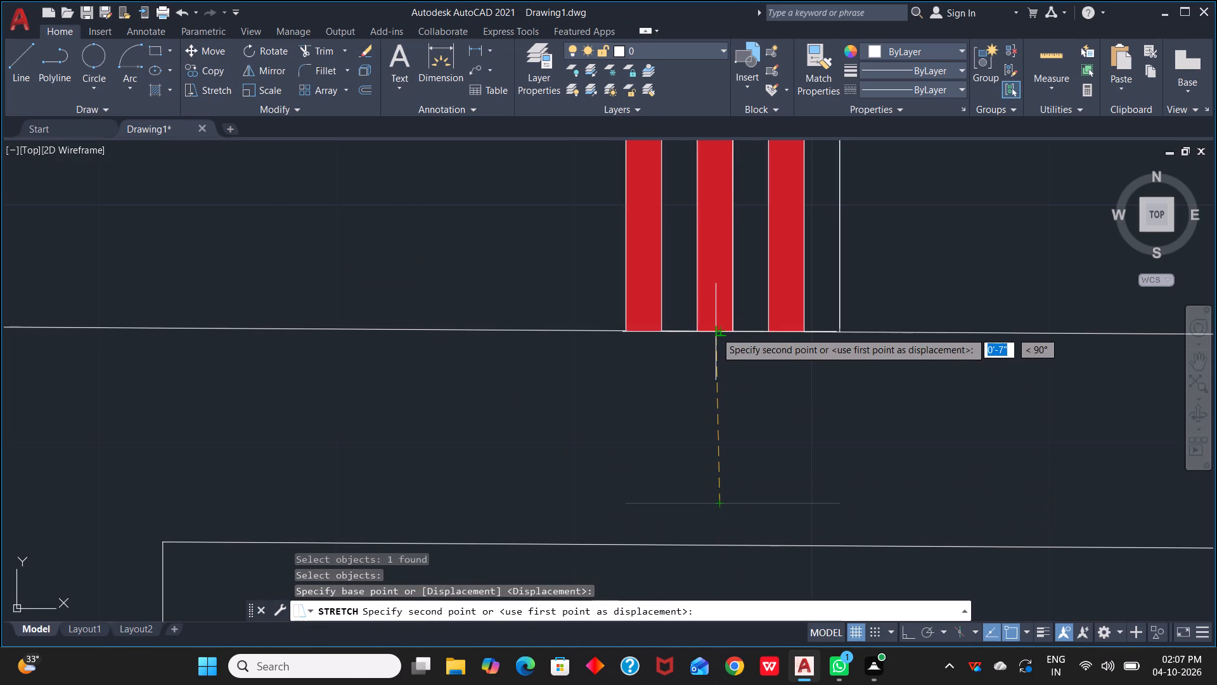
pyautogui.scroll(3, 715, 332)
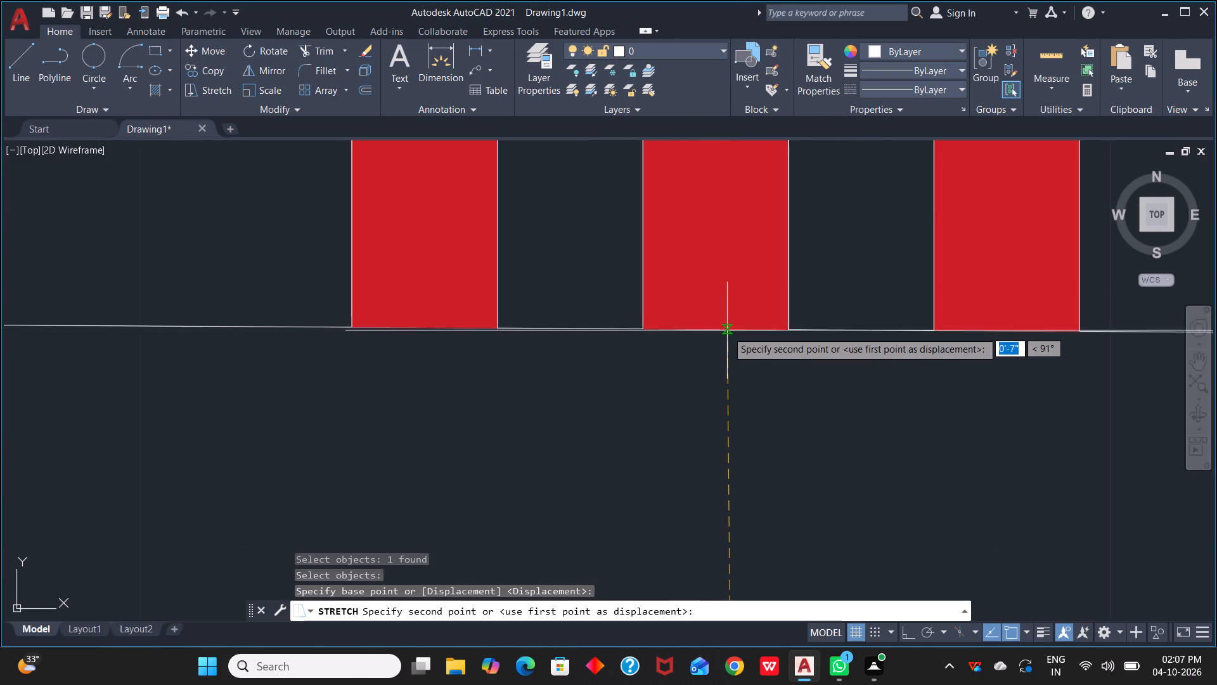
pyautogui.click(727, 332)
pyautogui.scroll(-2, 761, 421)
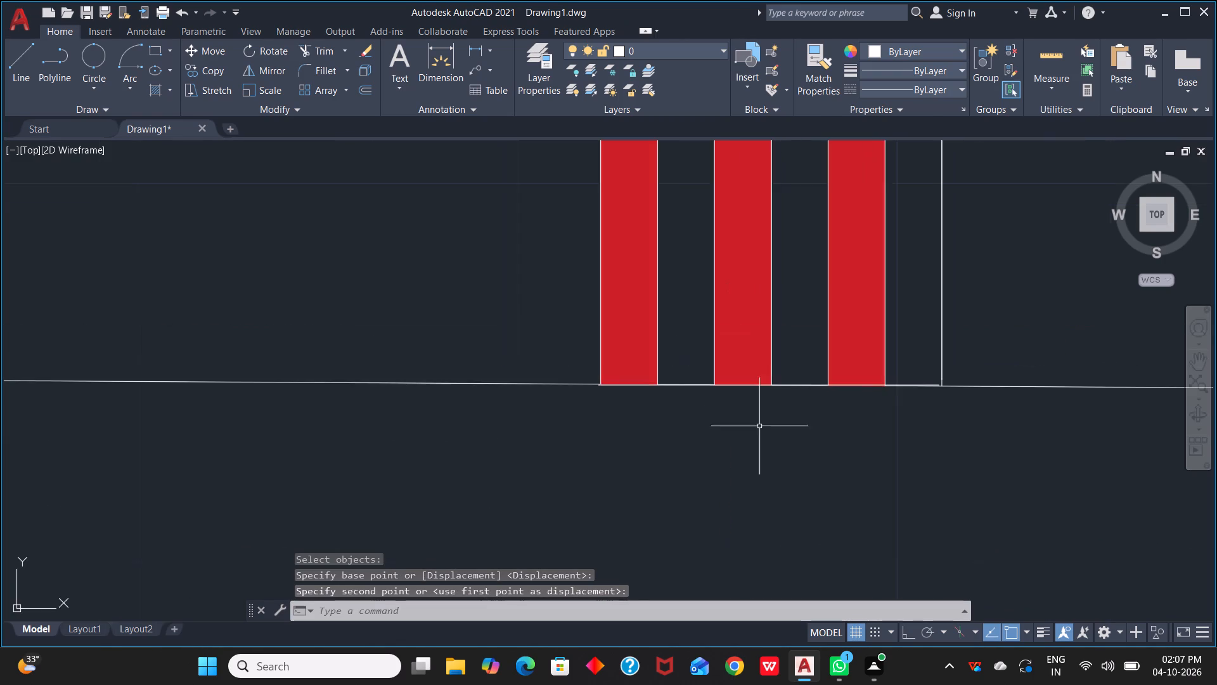
# Erase the whole striped window above the 7'-0"X4'-0" bath.
pyautogui.scroll(5, 603, 395)
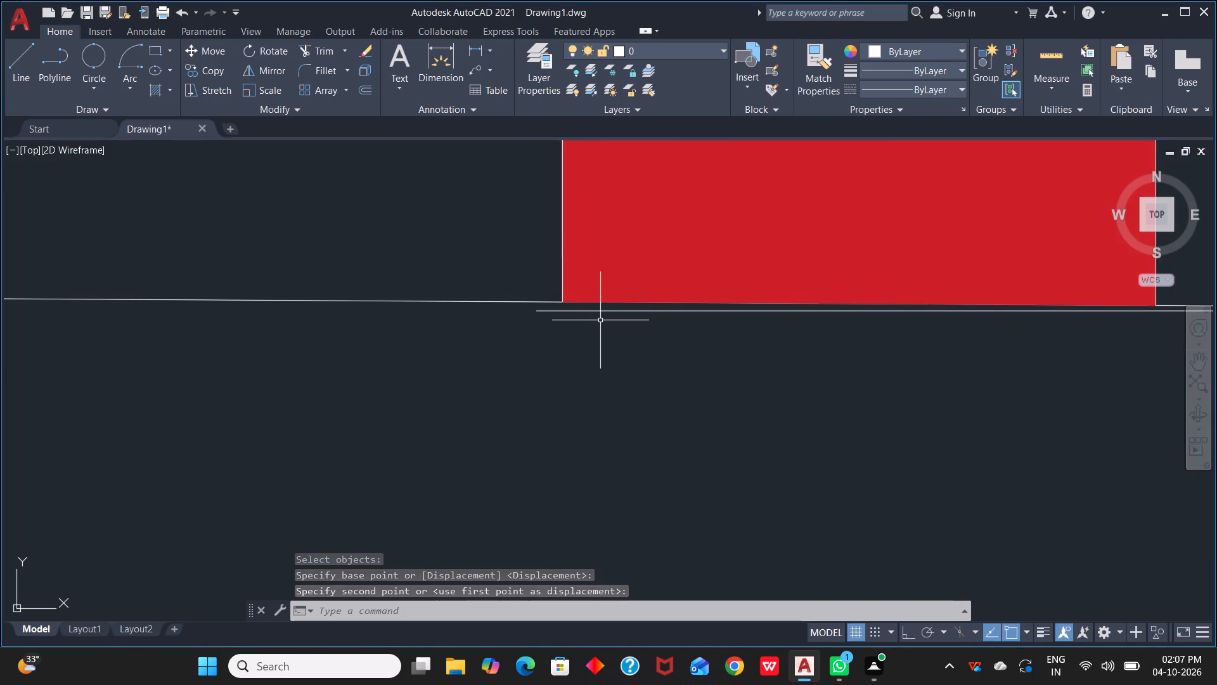
pyautogui.click(606, 312)
pyautogui.press('Delete')
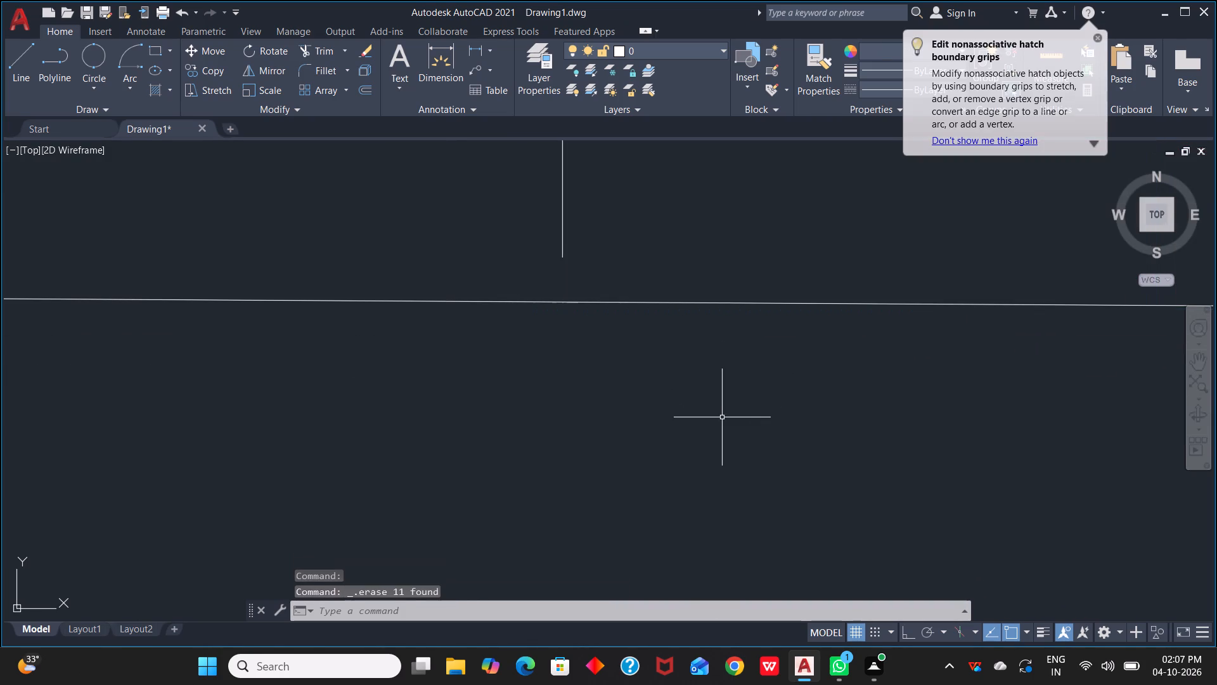
# Copy the 16'-6"X10'-9" bedroom's striped window into the recess between the two stacked baths, seating its lower corner on the lower wall line.
pyautogui.scroll(-13, 761, 403)
pyautogui.scroll(2, 761, 392)
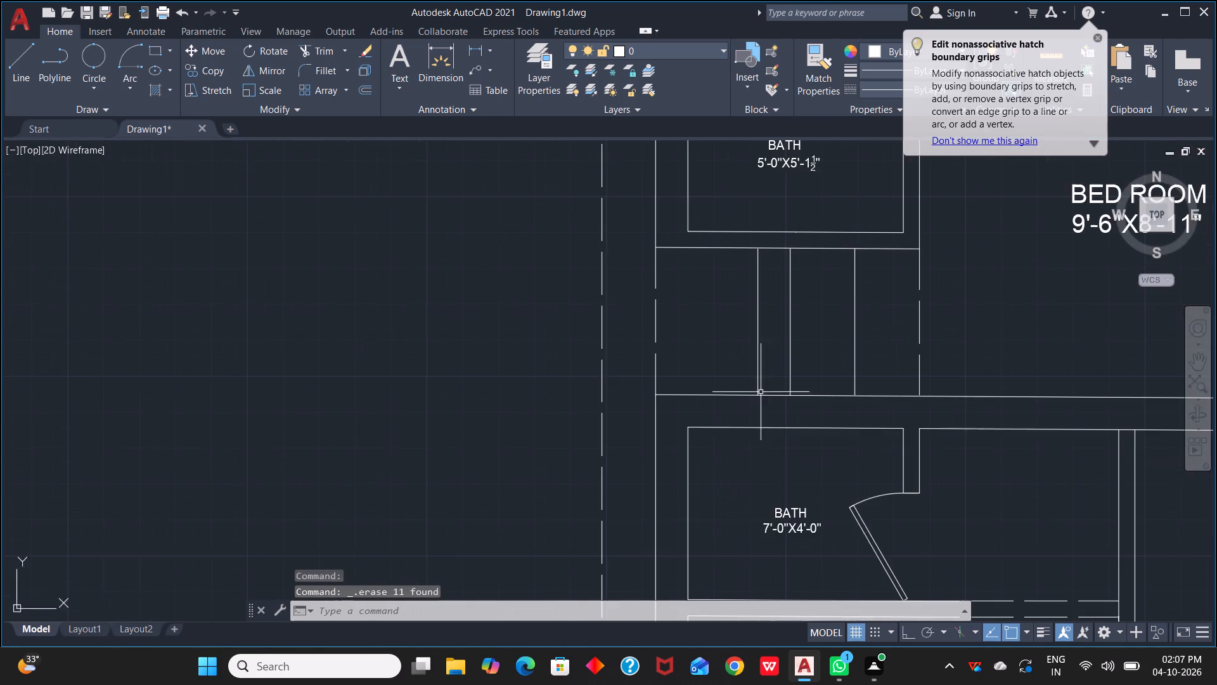
pyautogui.scroll(4, 761, 392)
pyautogui.scroll(-4, 761, 391)
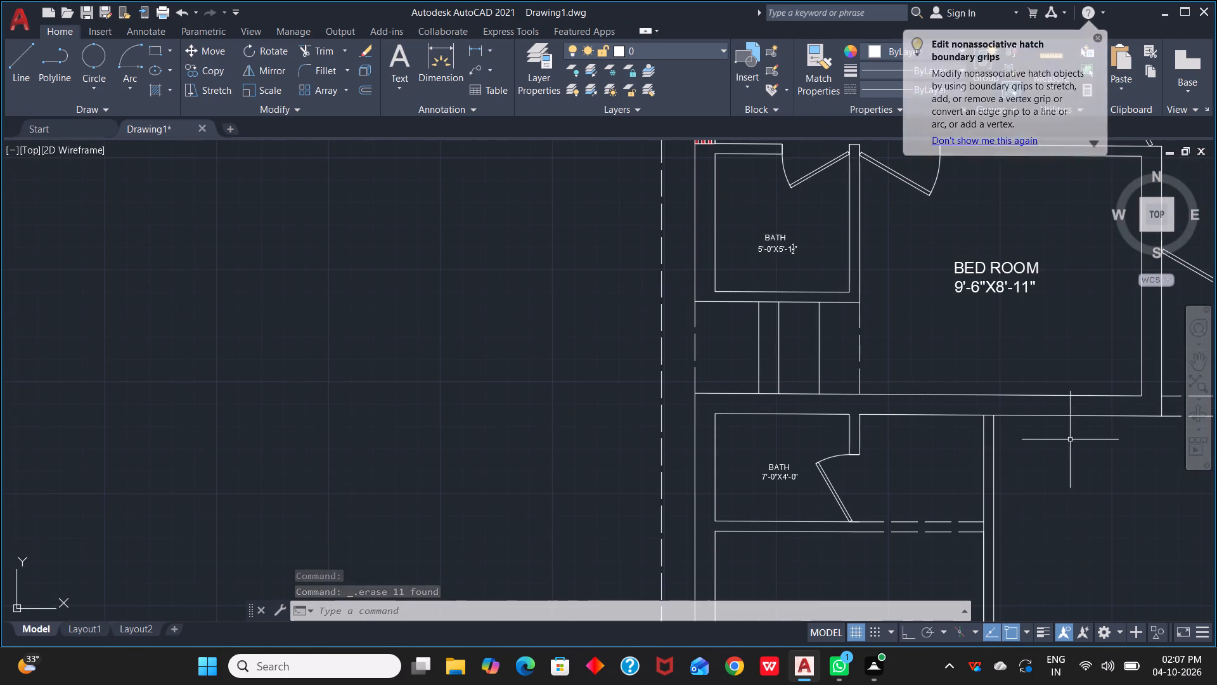
pyautogui.moveTo(1106, 500); pyautogui.dragTo(711, 519, button='middle')
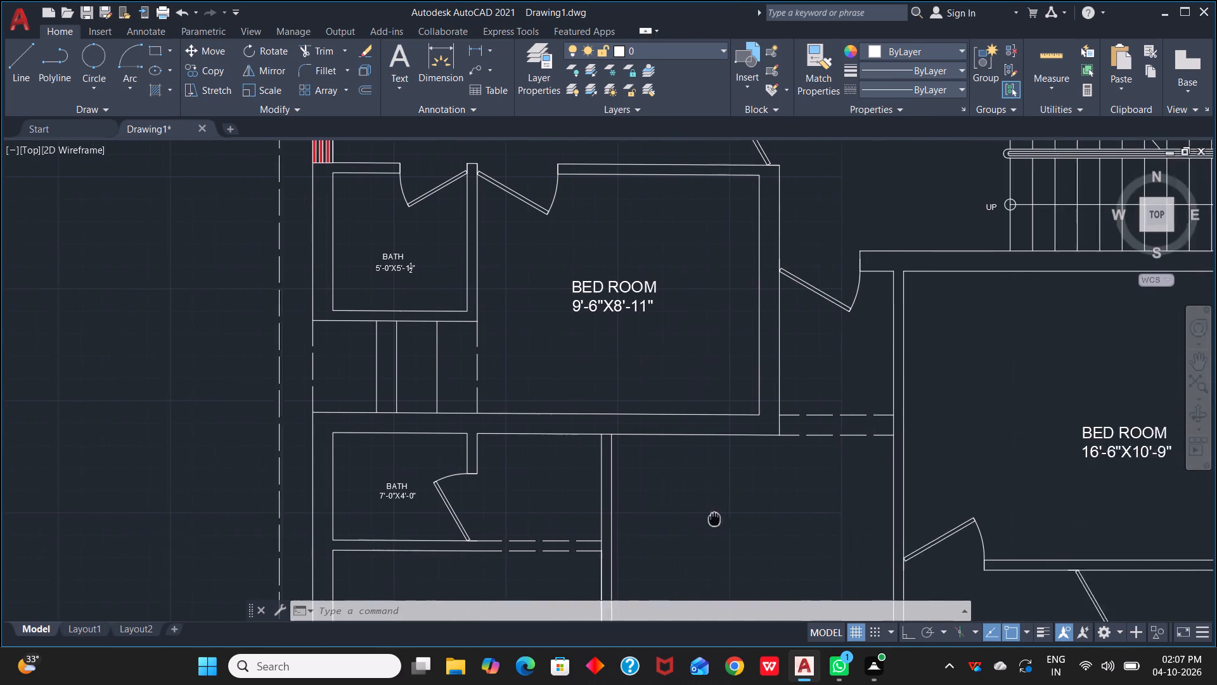
pyautogui.moveTo(711, 519); pyautogui.dragTo(707, 517, button='middle')
pyautogui.scroll(-3, 688, 533)
pyautogui.moveTo(695, 518); pyautogui.dragTo(789, 376, button='middle')
pyautogui.scroll(1, 716, 493)
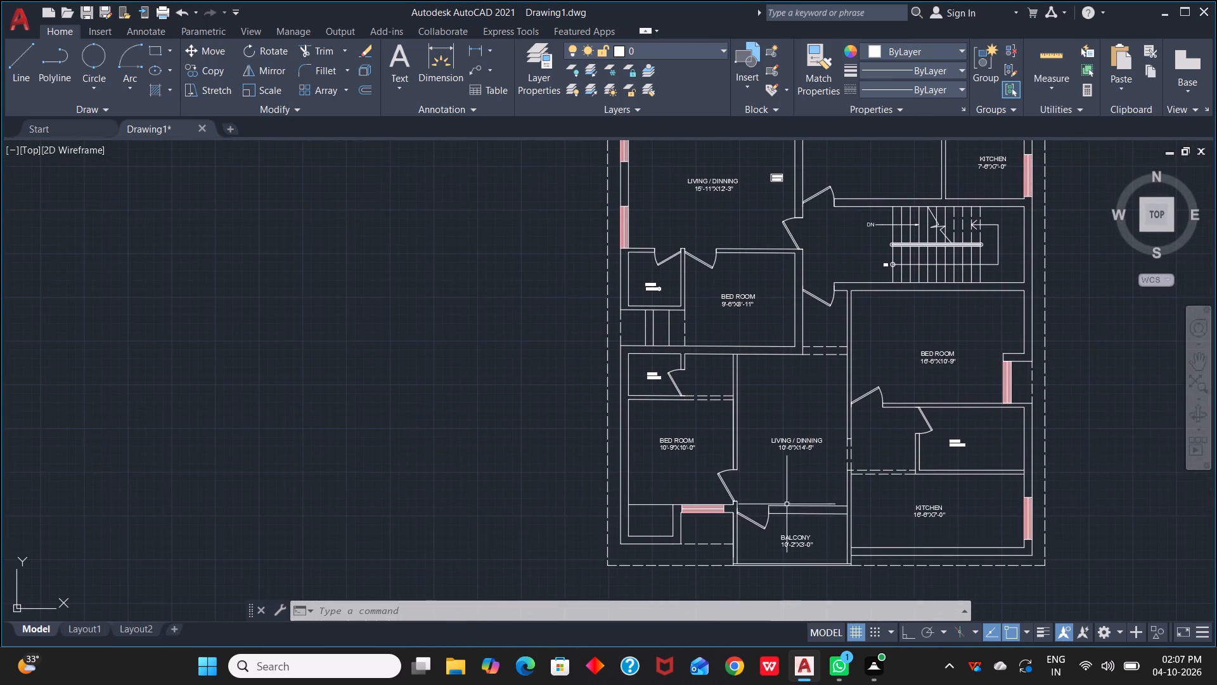
pyautogui.scroll(3, 688, 512)
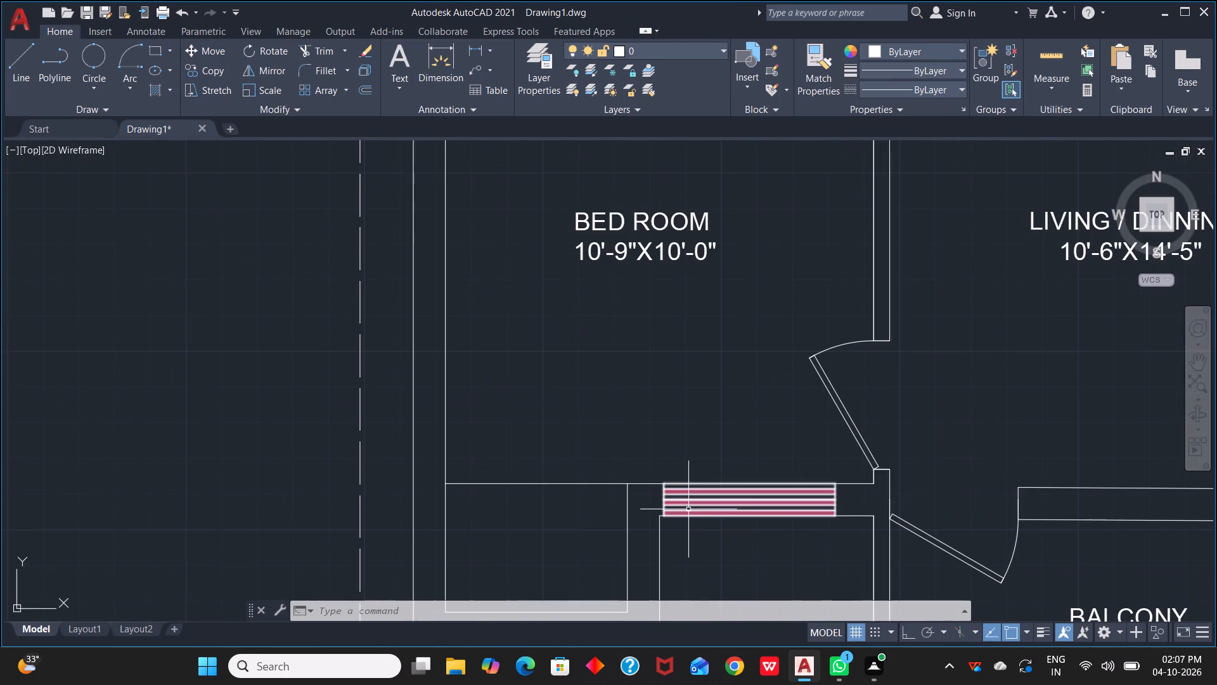
pyautogui.scroll(-3, 688, 509)
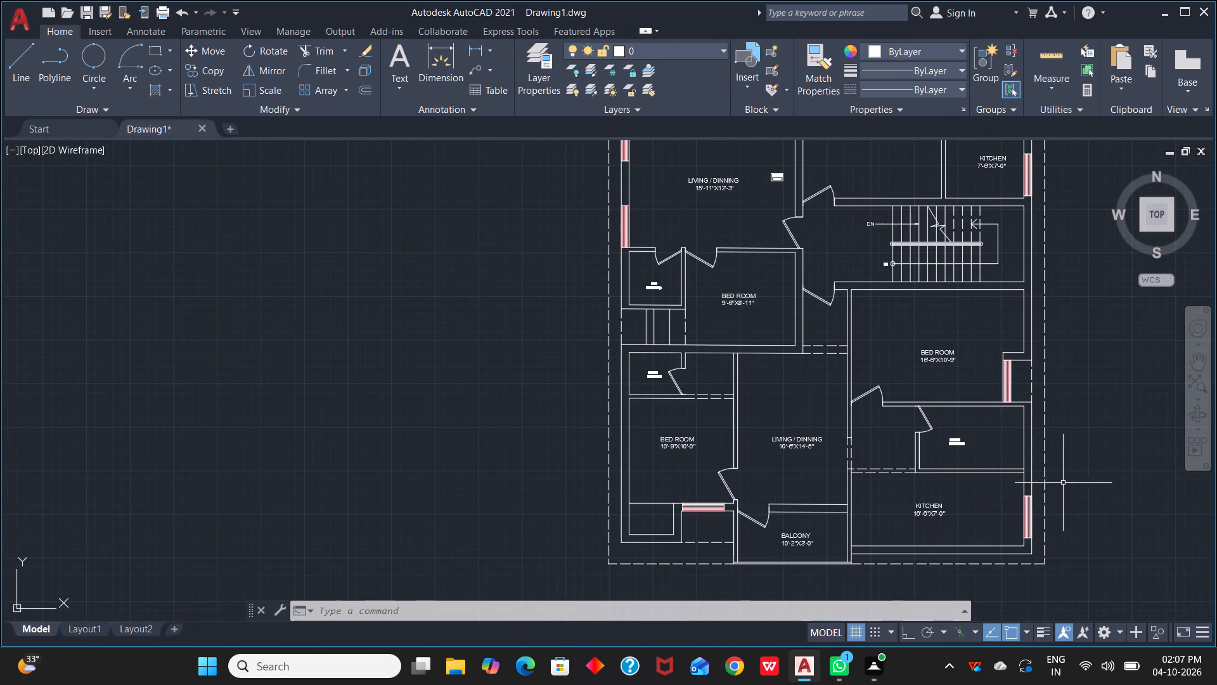
pyautogui.moveTo(1069, 481); pyautogui.dragTo(602, 526, button='middle')
pyautogui.scroll(-2, 723, 452)
pyautogui.scroll(1, 724, 452)
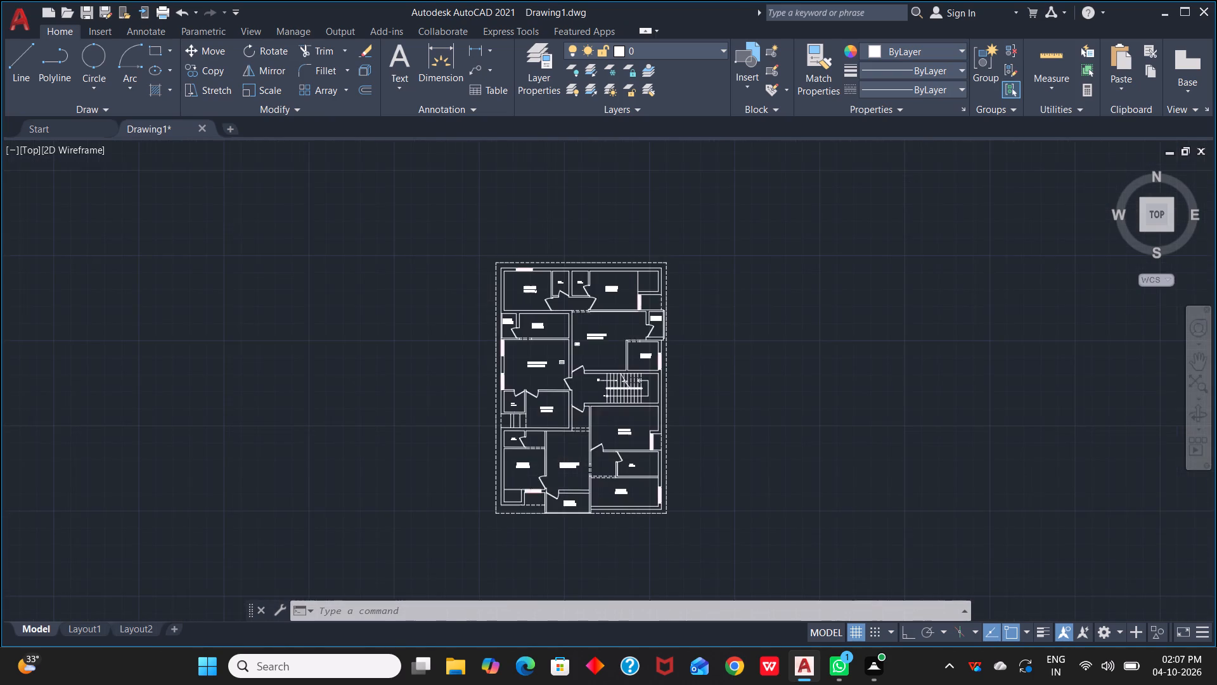
pyautogui.click(610, 437)
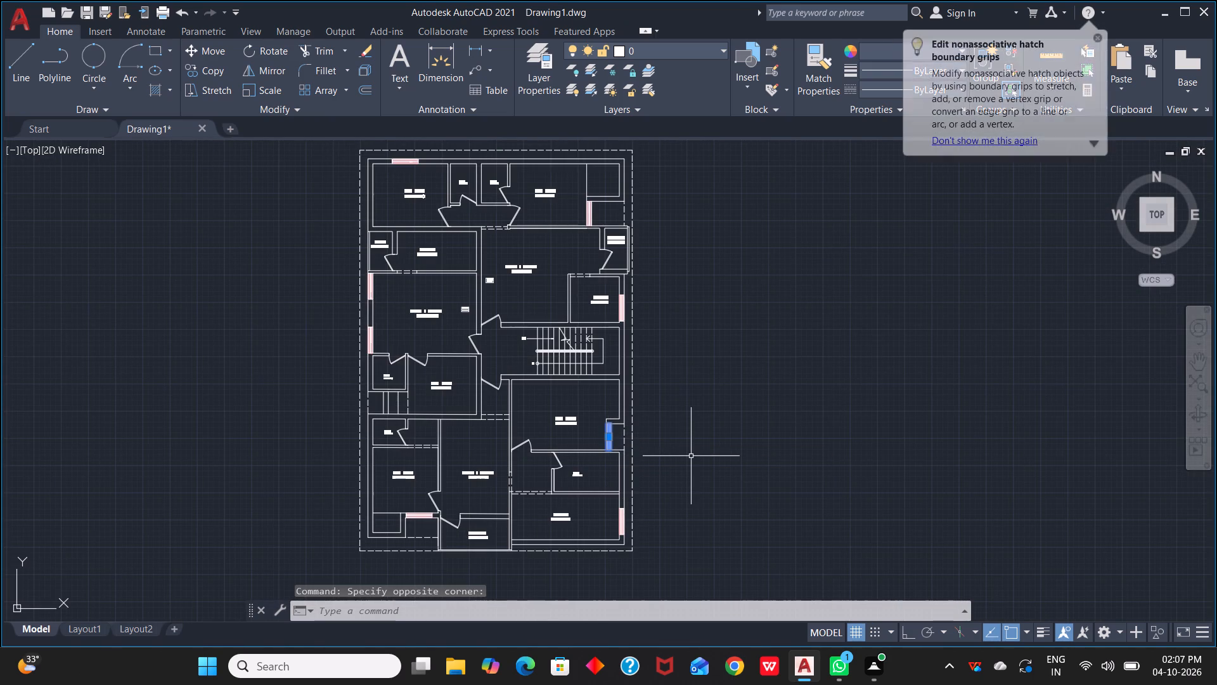
pyautogui.press('c')
pyautogui.write('O')
pyautogui.press('space')
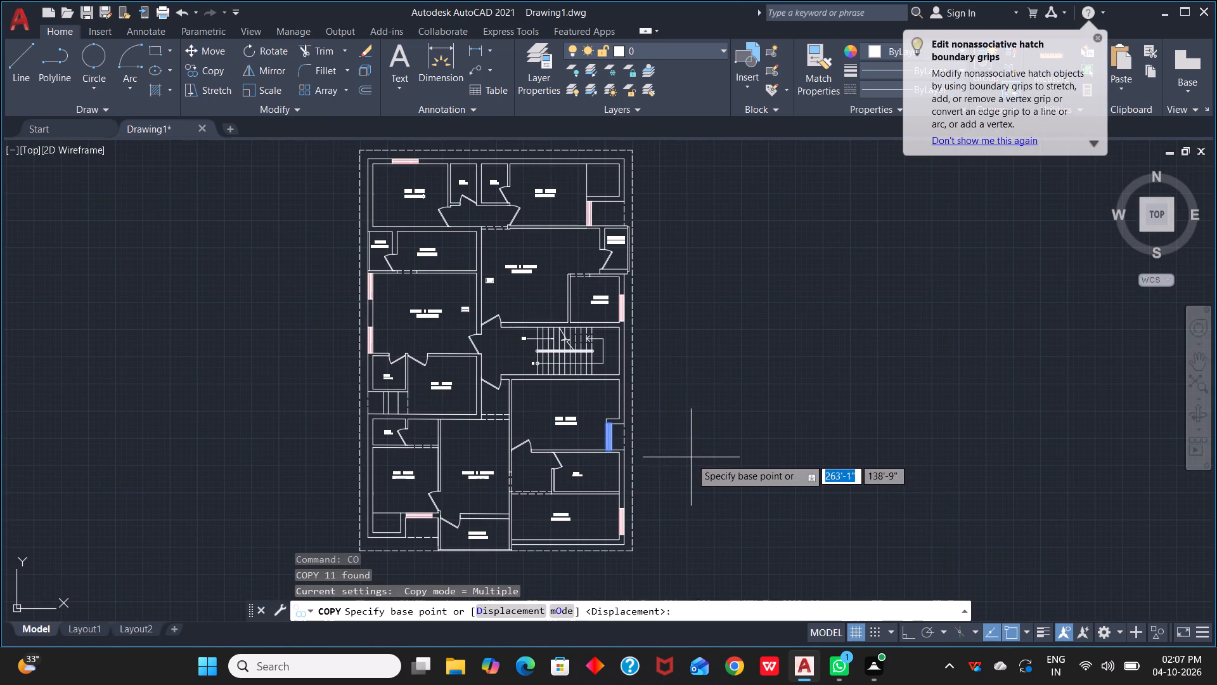
pyautogui.click(607, 447)
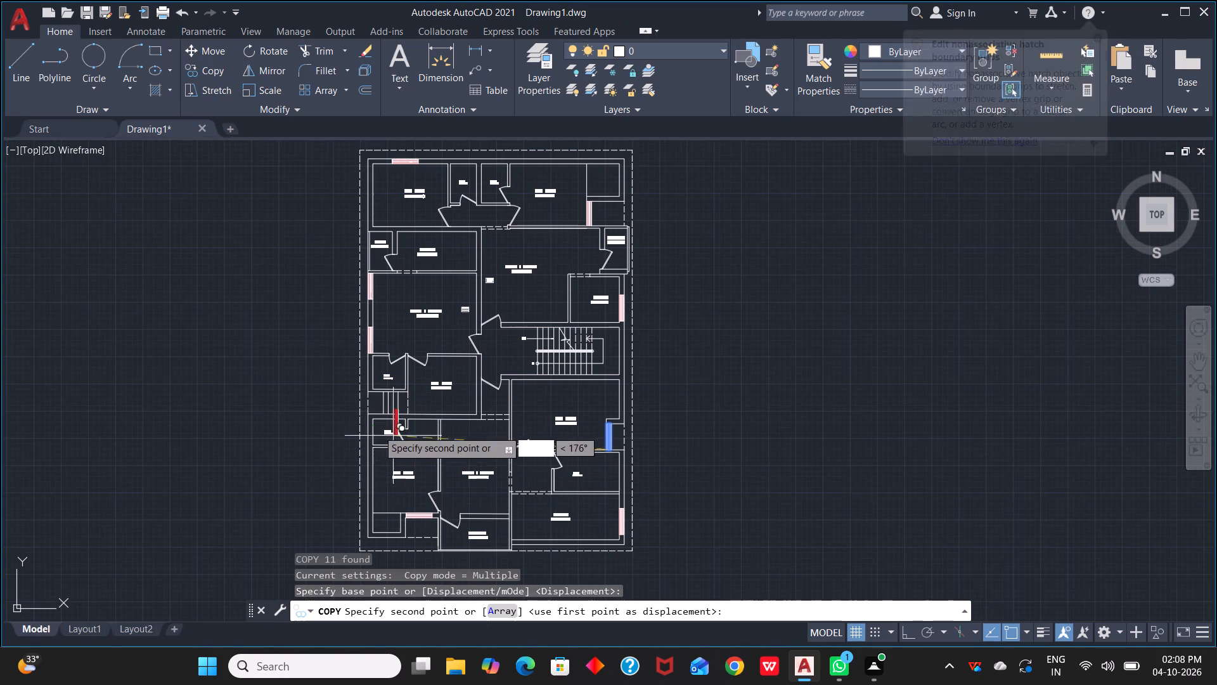
pyautogui.scroll(4, 387, 415)
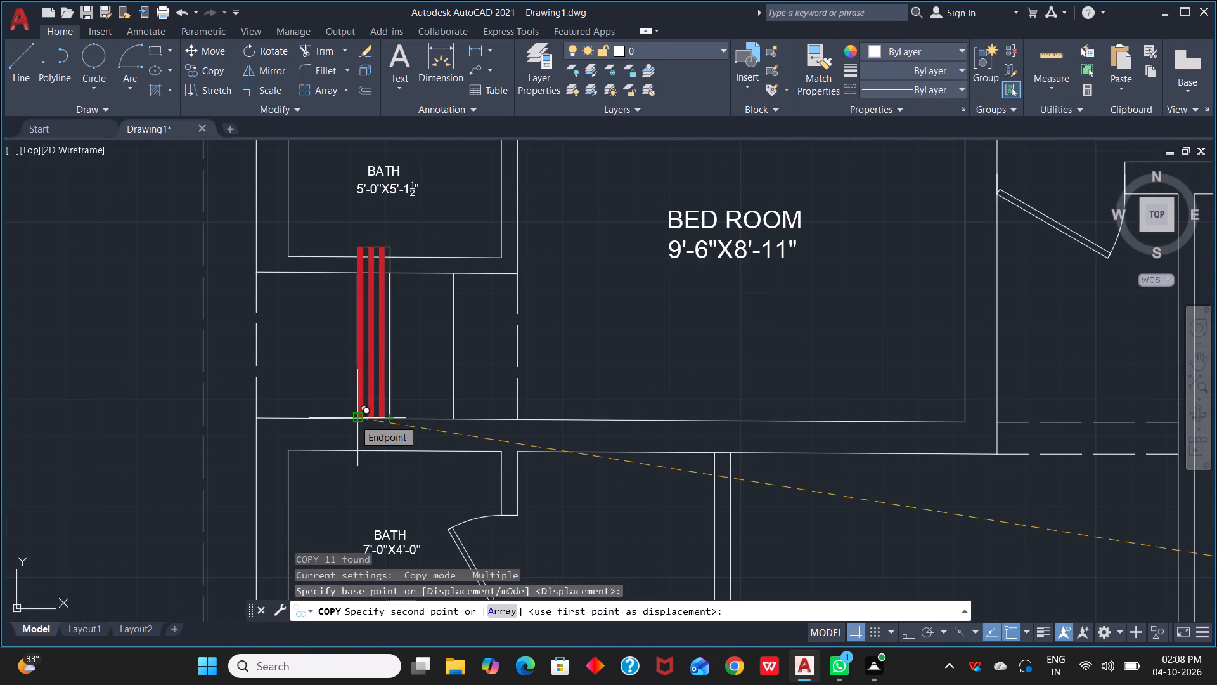
pyautogui.click(354, 419)
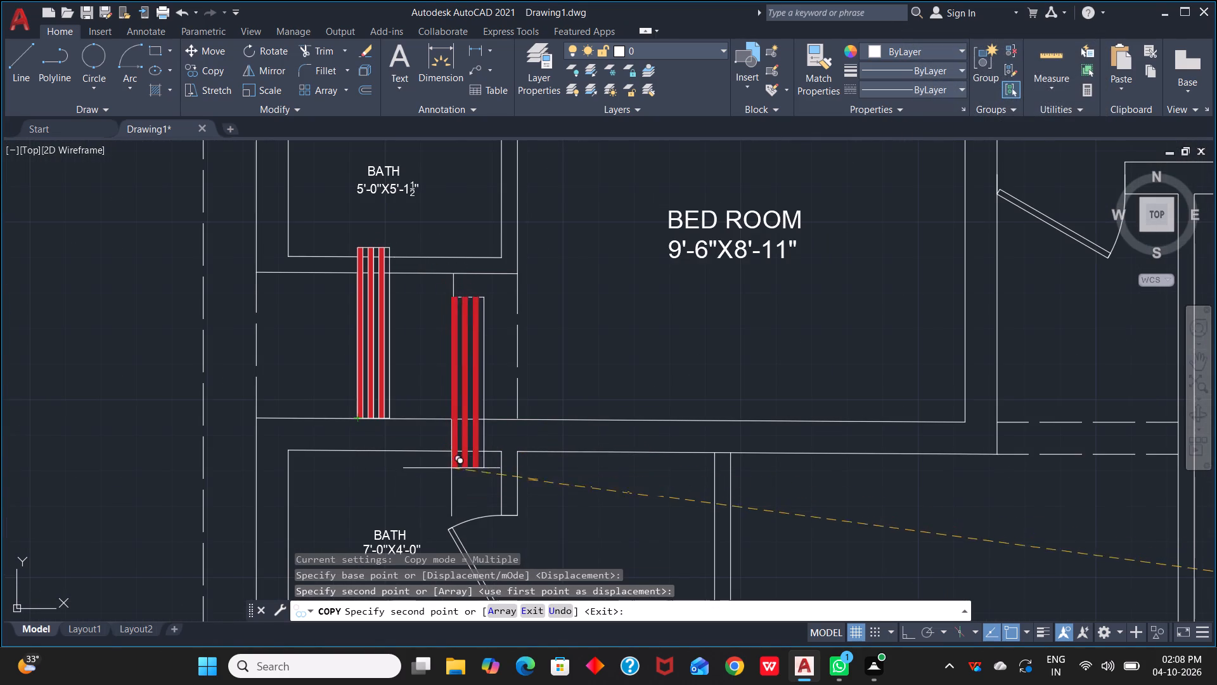
pyautogui.press('Escape')
# Trim the copied window's lines and red stripes projecting past the wall line below the 5'-0"X5'-1½" bath, and remove the leftover end line.
pyautogui.scroll(2, 400, 313)
pyautogui.moveTo(400, 313); pyautogui.dragTo(780, 530, button='middle')
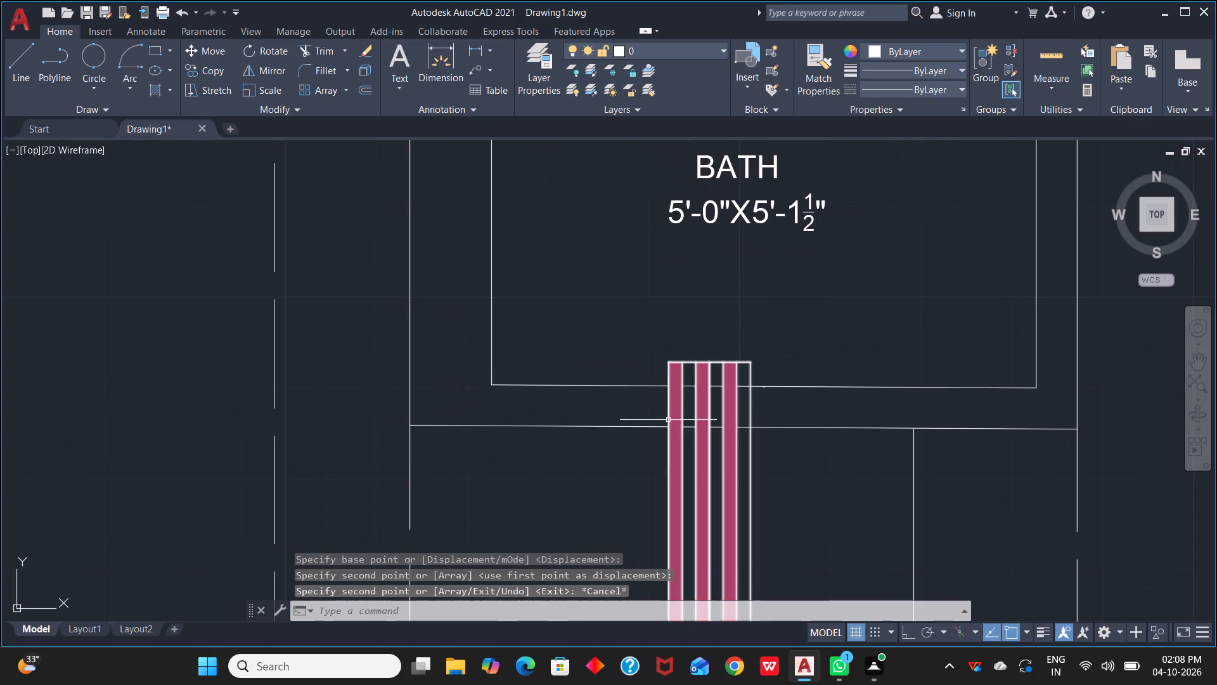
pyautogui.write('TR')
pyautogui.press('space')
pyautogui.click(647, 412)
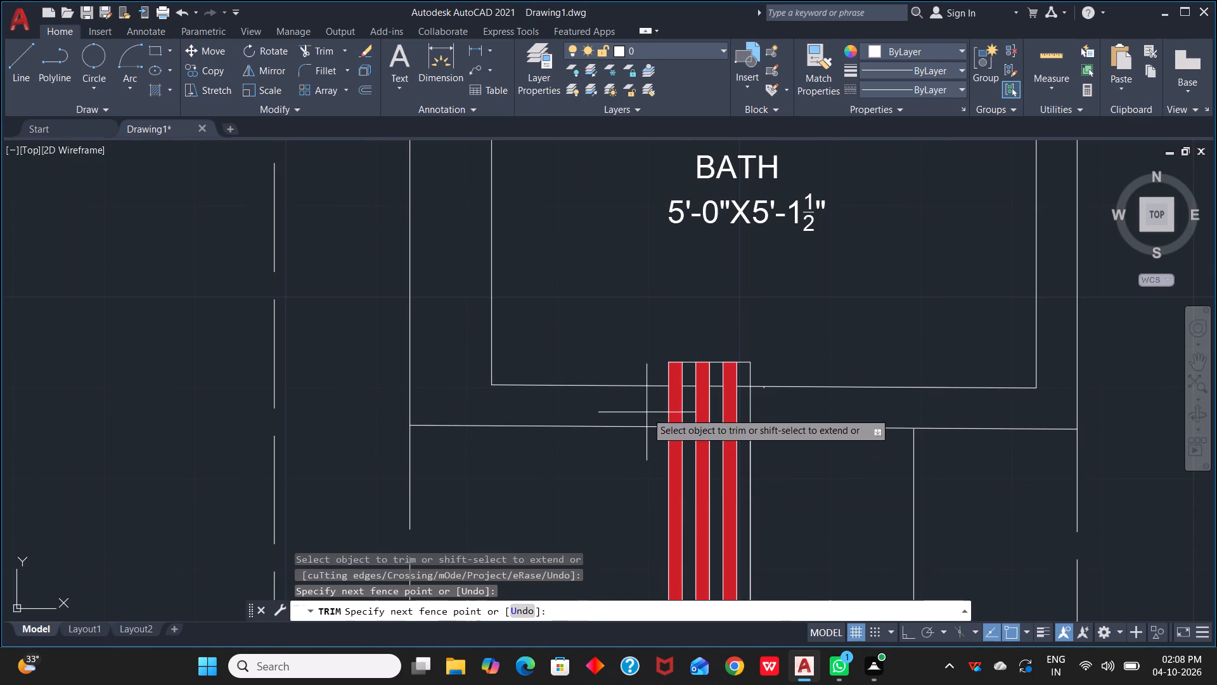
pyautogui.click(799, 410)
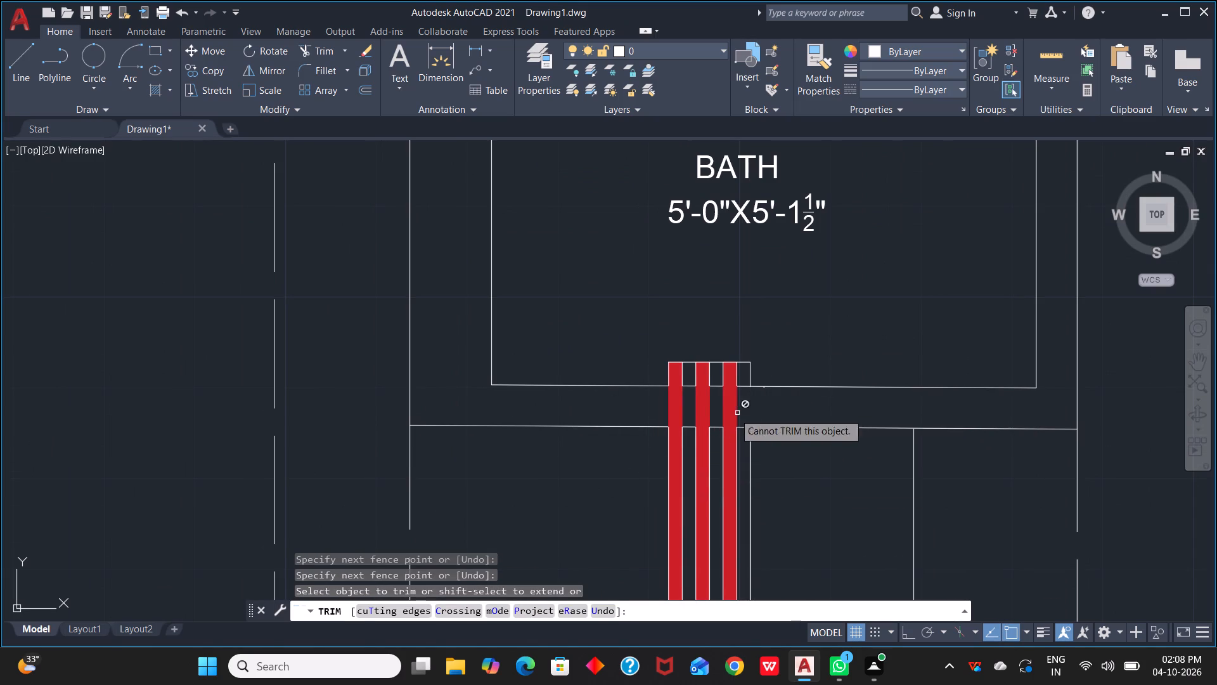
pyautogui.click(728, 410)
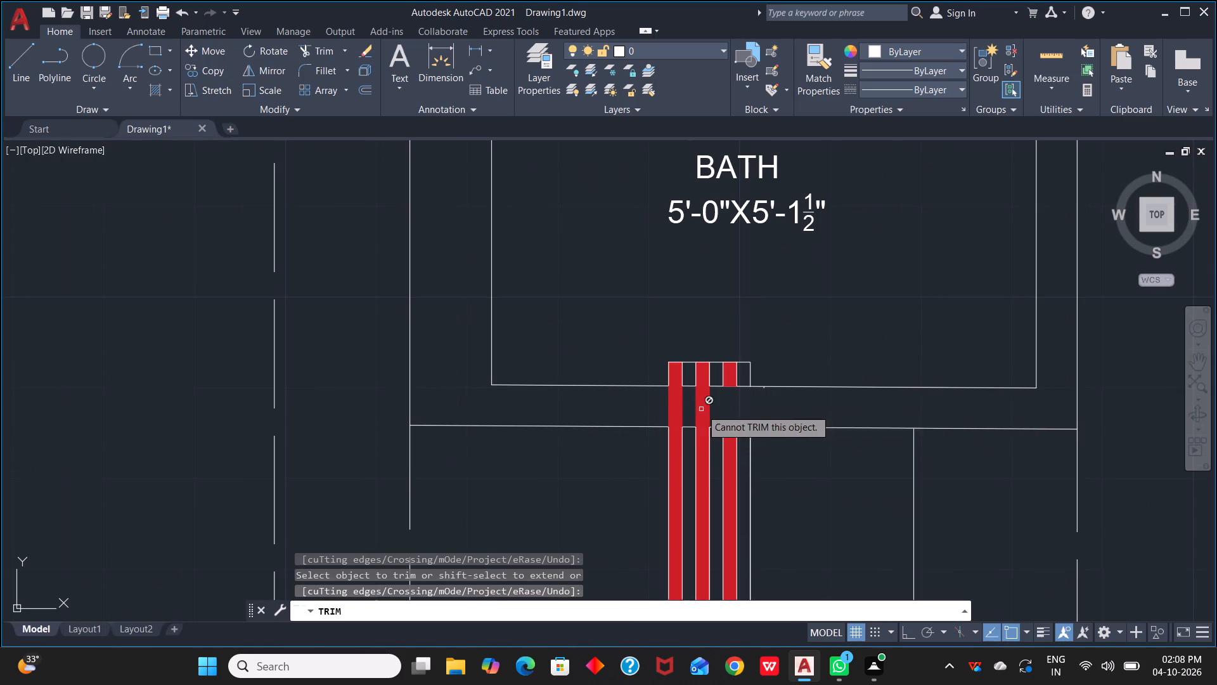
pyautogui.click(704, 409)
pyautogui.click(674, 410)
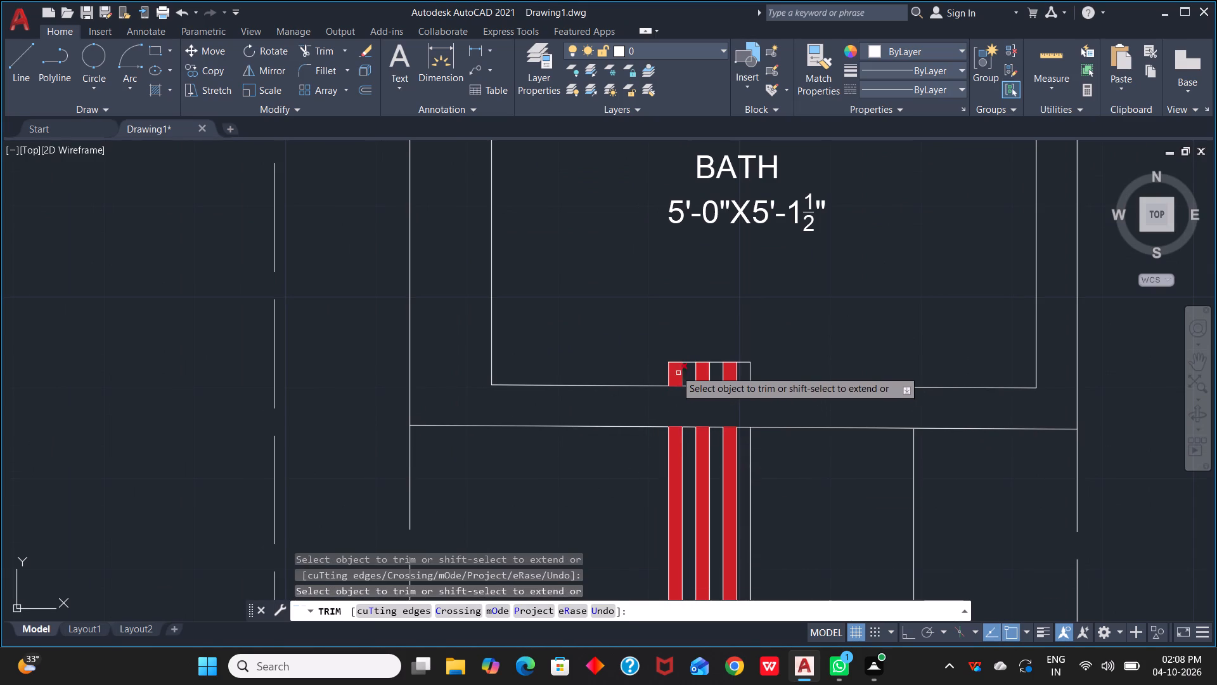
pyautogui.click(675, 372)
pyautogui.click(702, 374)
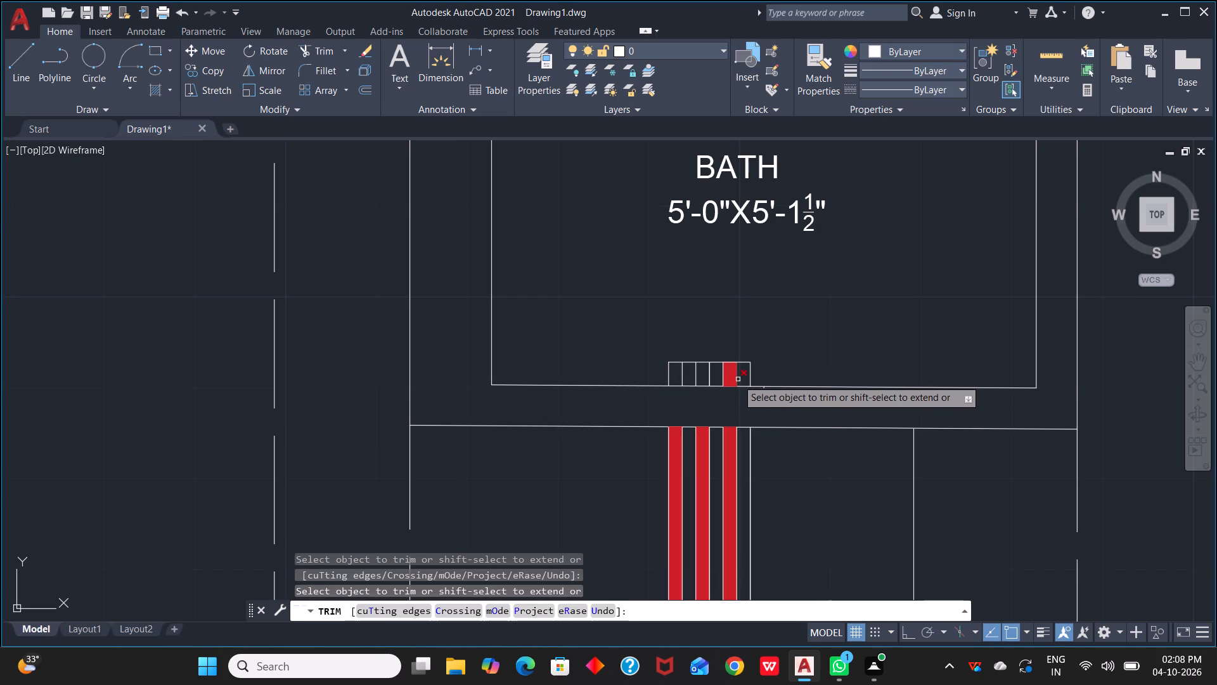
pyautogui.click(731, 377)
pyautogui.click(651, 375)
pyautogui.click(765, 377)
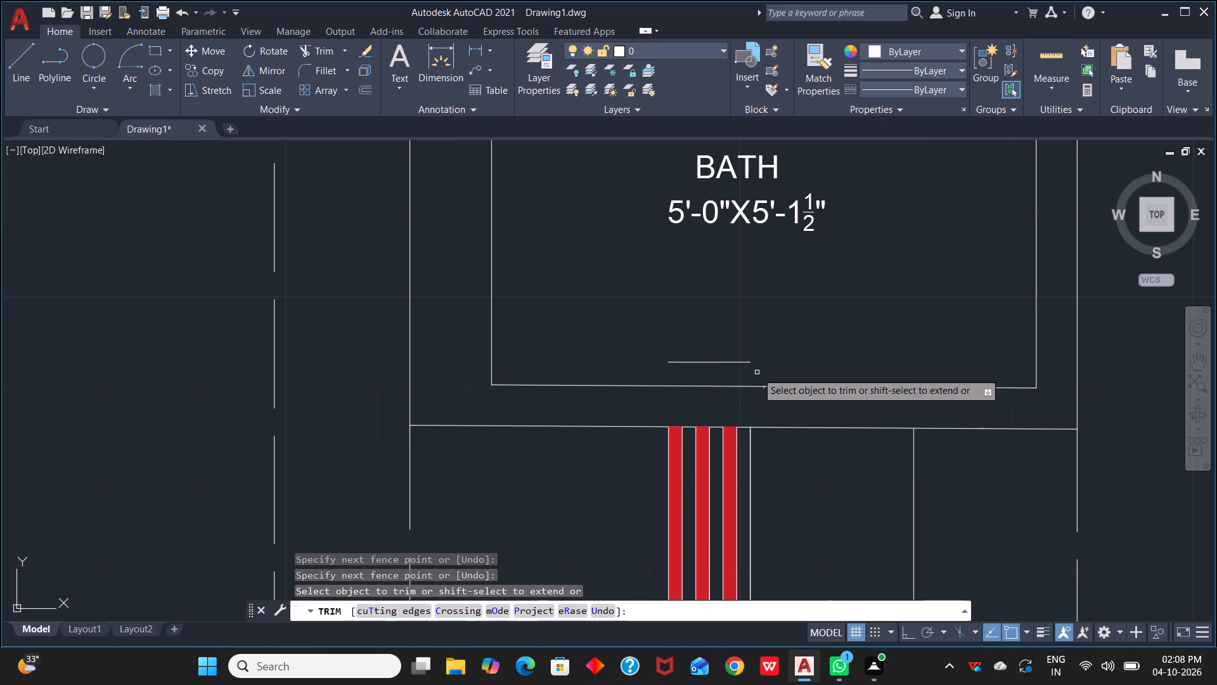
pyautogui.click(733, 363)
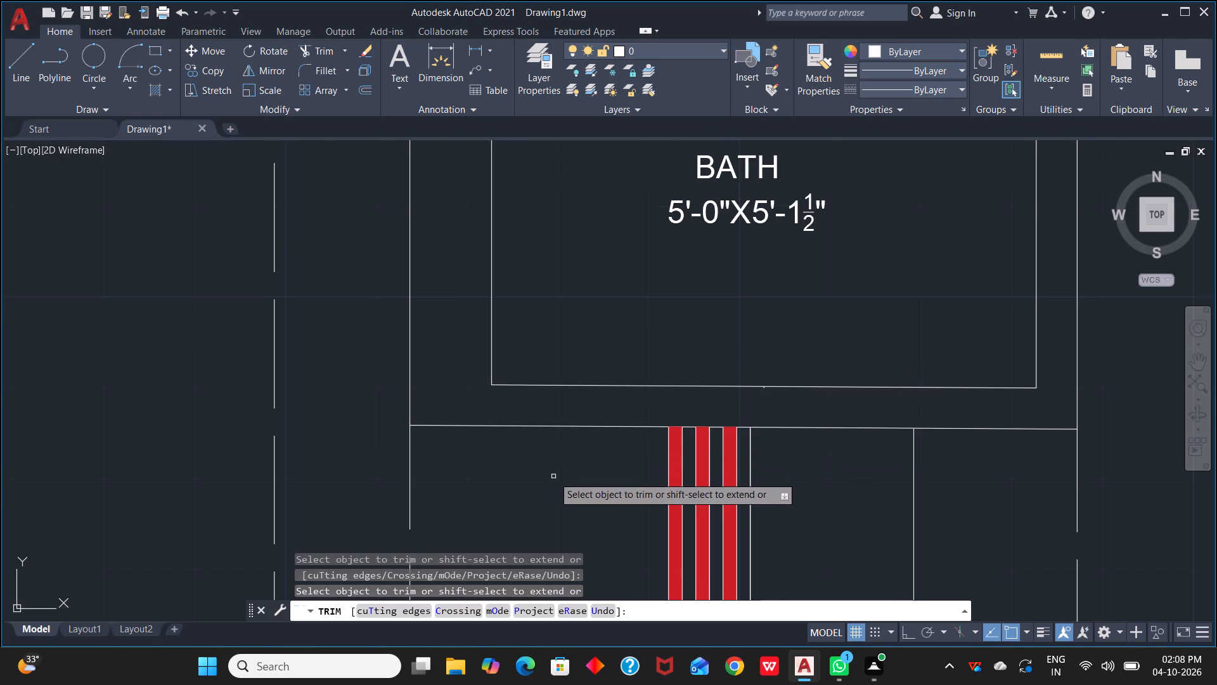
# Trim the wall line segments between the red stripes at the copied window's upper end.
pyautogui.scroll(-1, 553, 476)
pyautogui.scroll(1, 557, 476)
pyautogui.moveTo(557, 476); pyautogui.dragTo(574, 434, button='middle')
pyautogui.scroll(2, 640, 429)
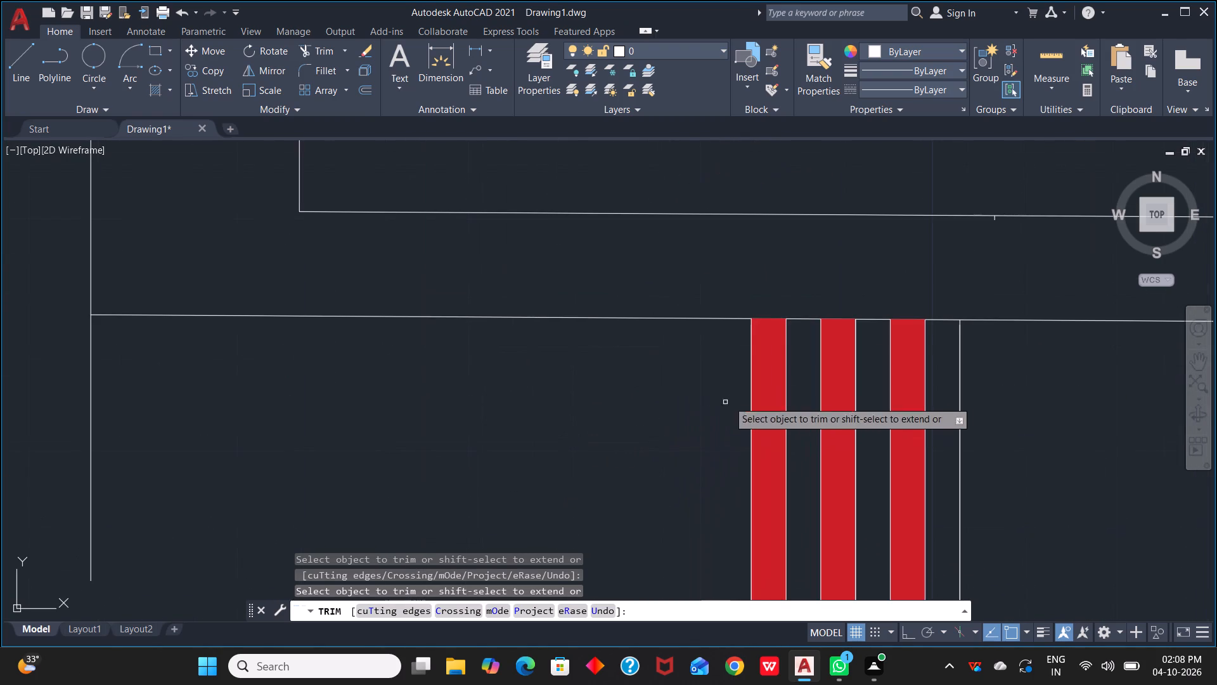
pyautogui.scroll(2, 795, 376)
pyautogui.moveTo(801, 366); pyautogui.dragTo(771, 491, button='middle')
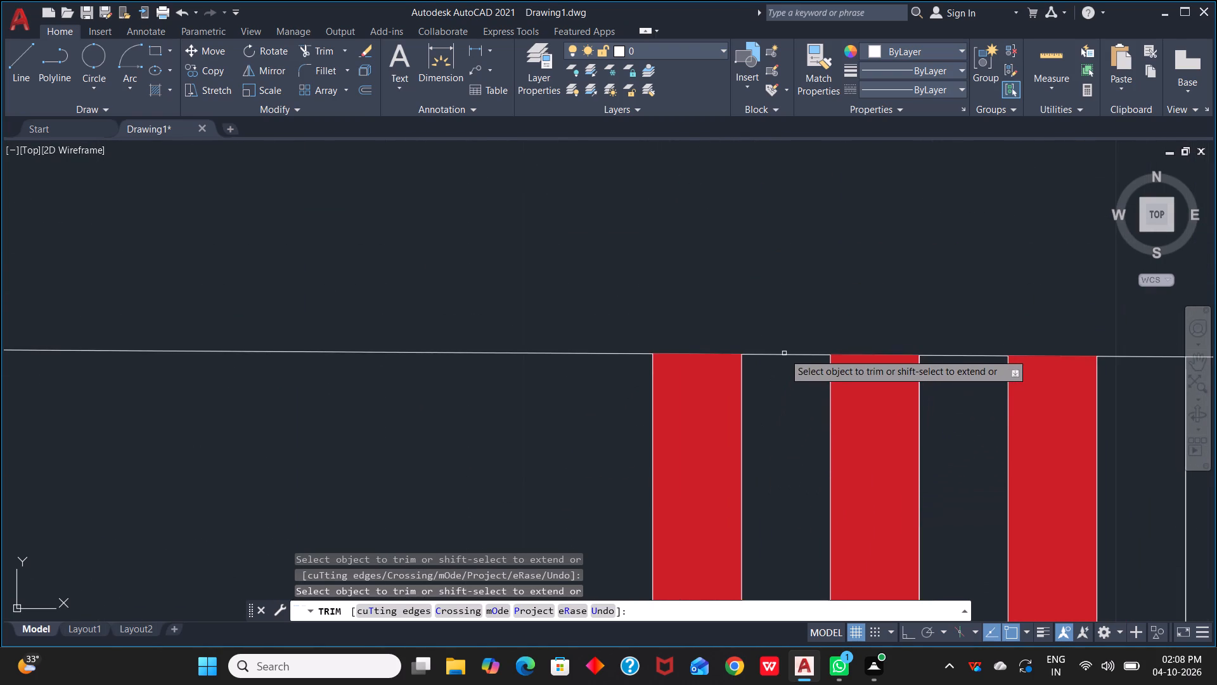
pyautogui.click(784, 353)
pyautogui.click(977, 355)
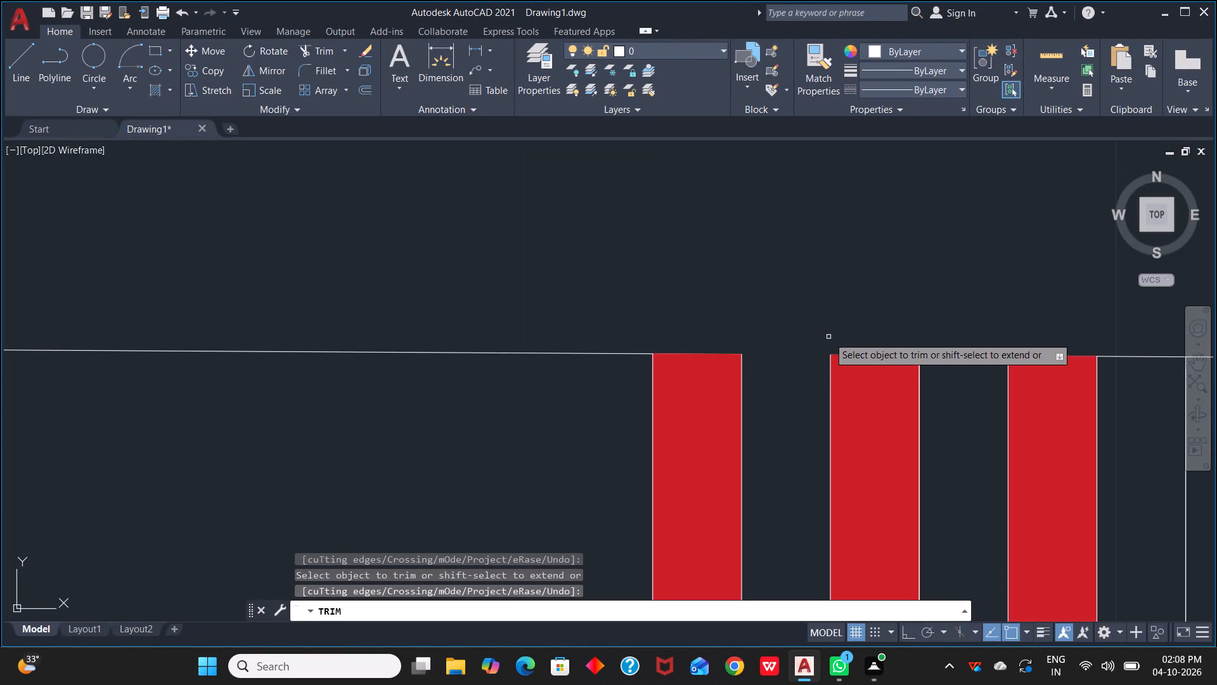
pyautogui.press('Escape')
pyautogui.press('Escape')
# Draw a line closing the copied window's upper end, from the first red stripe's outer corner to the last stripe's outer corner.
pyautogui.write('L')
pyautogui.press('space')
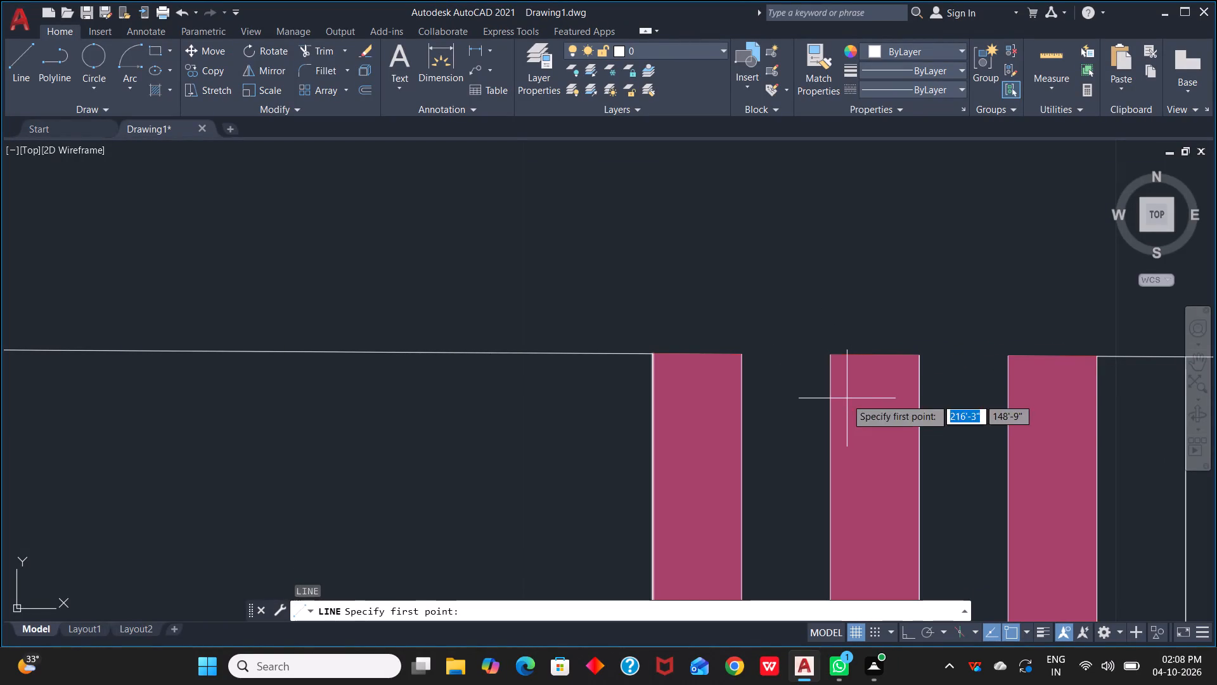
pyautogui.scroll(3, 649, 352)
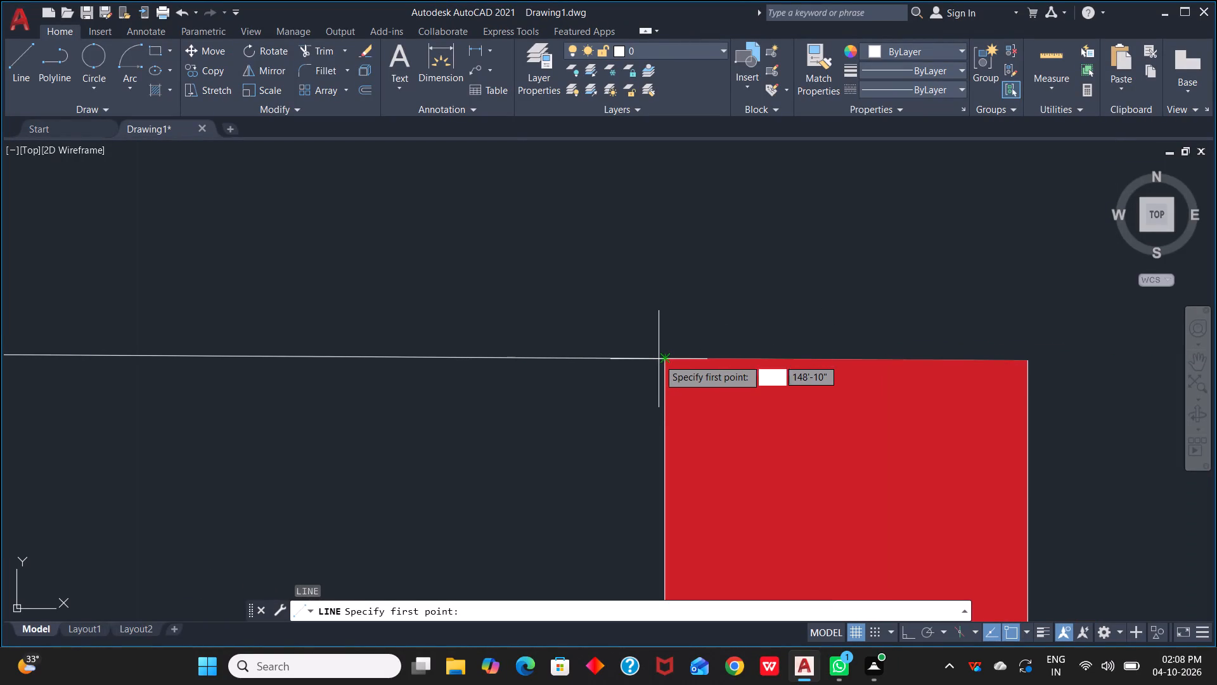
pyautogui.click(662, 359)
pyautogui.scroll(-3, 978, 381)
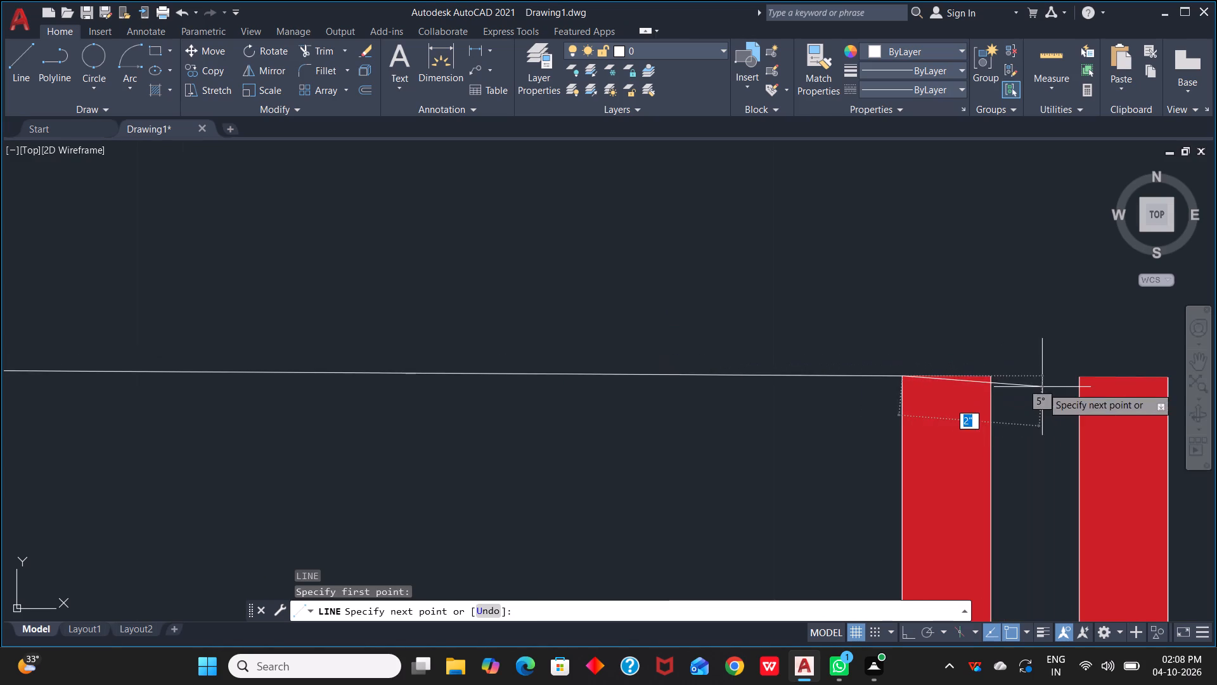
pyautogui.moveTo(1015, 393); pyautogui.dragTo(690, 388, button='middle')
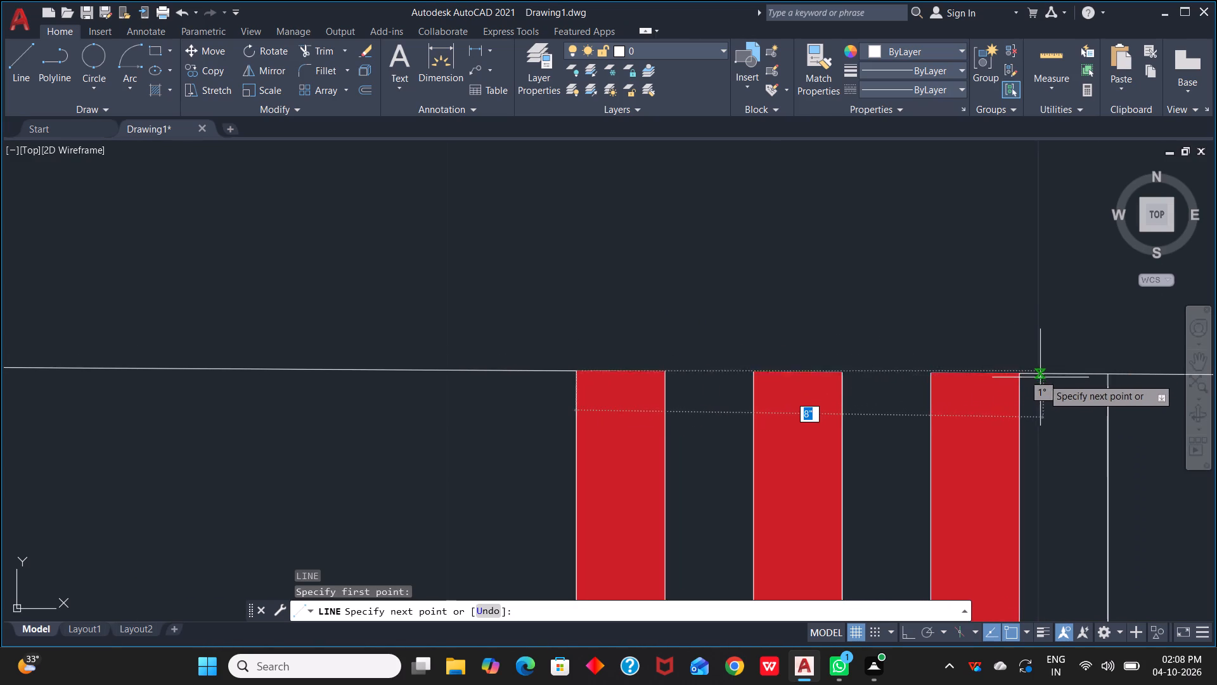
pyautogui.scroll(4, 1017, 373)
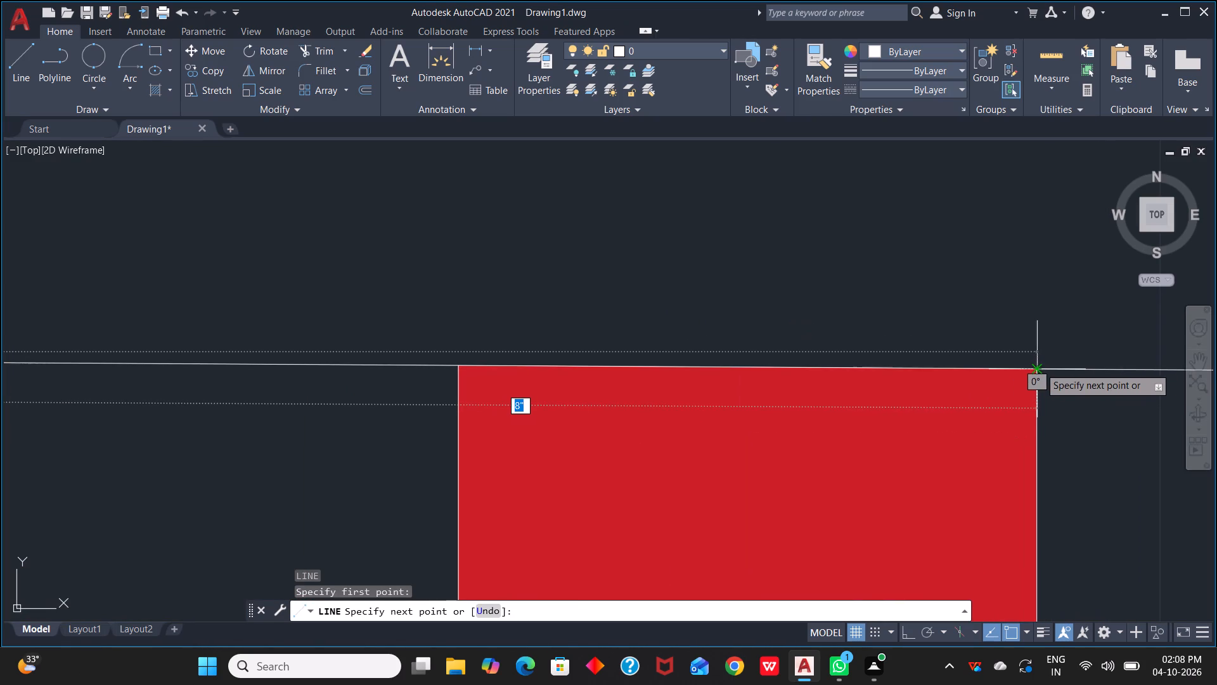
pyautogui.click(1040, 367)
pyautogui.press('Escape')
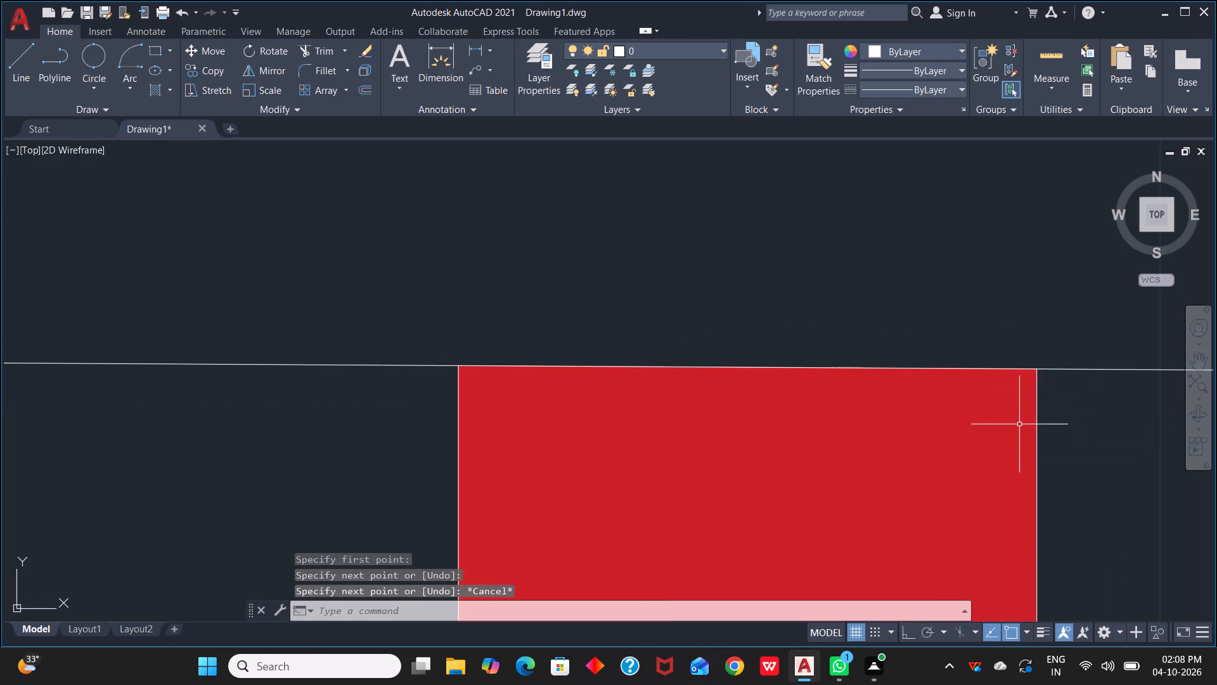
# Review the closed window between the two stacked baths and the window placement across the whole floor plan.
pyautogui.scroll(-4, 1019, 424)
pyautogui.scroll(-6, 977, 519)
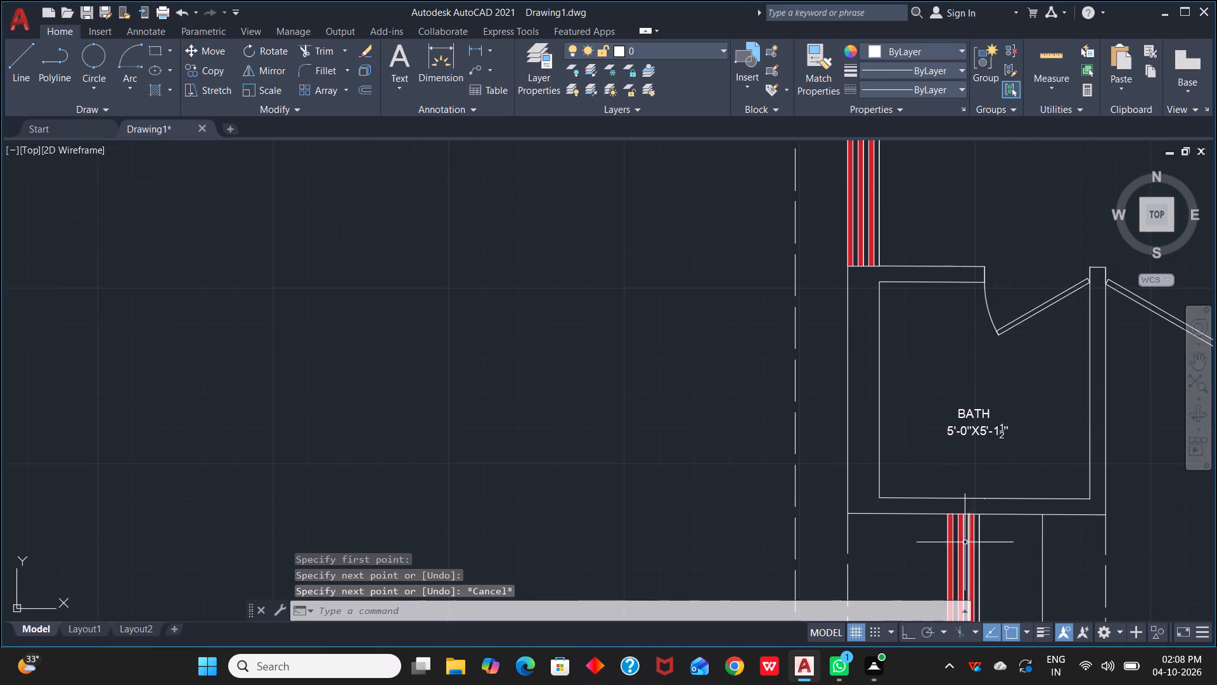
pyautogui.scroll(-1, 965, 542)
pyautogui.moveTo(965, 542); pyautogui.dragTo(918, 314, button='middle')
pyautogui.scroll(4, 927, 332)
pyautogui.scroll(-2, 927, 332)
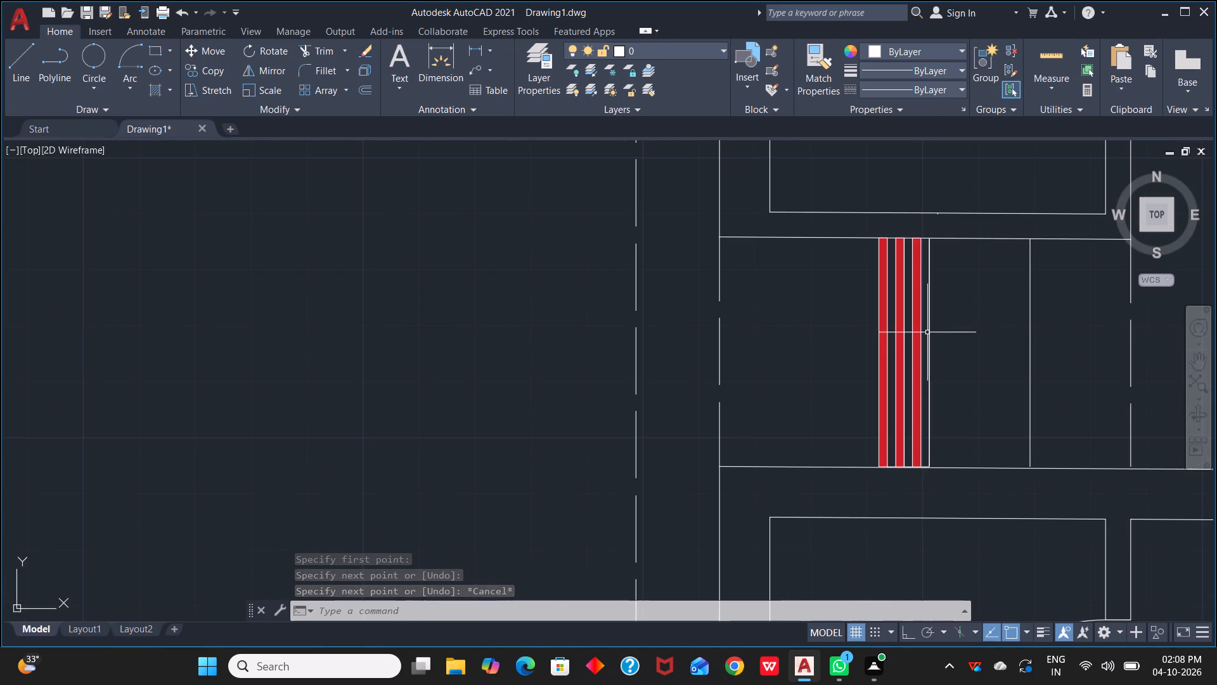
pyautogui.scroll(1, 927, 332)
pyautogui.scroll(-2, 927, 332)
pyautogui.scroll(3, 928, 334)
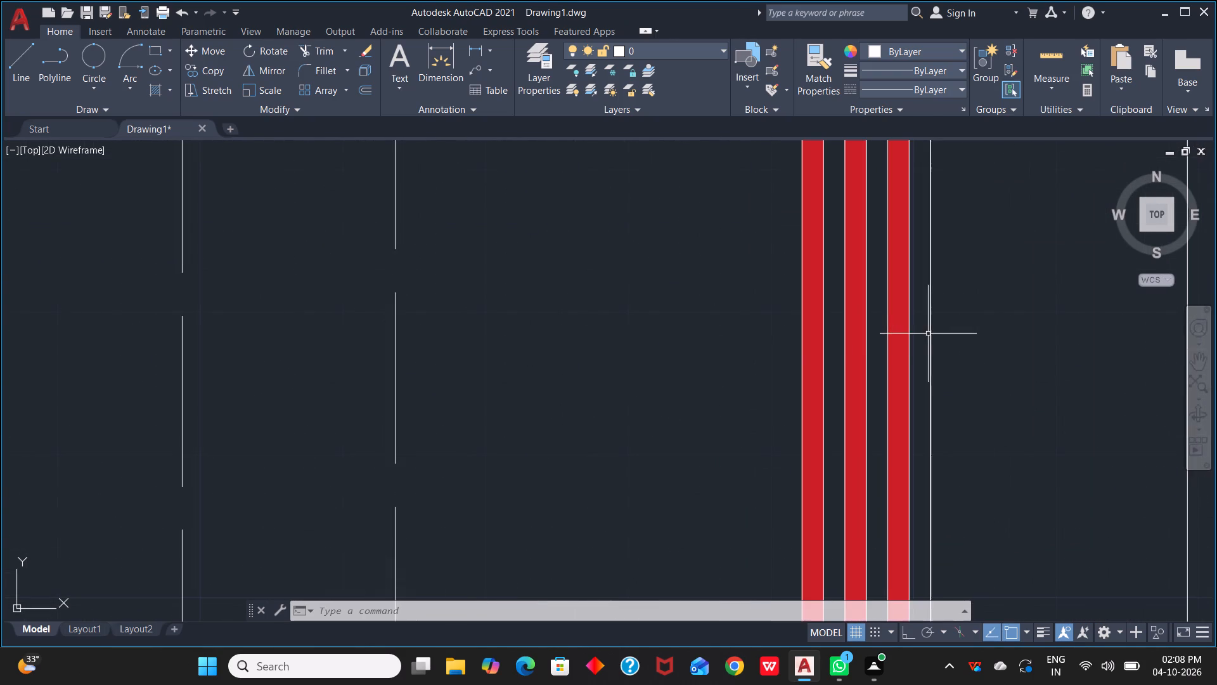
pyautogui.scroll(-5, 877, 359)
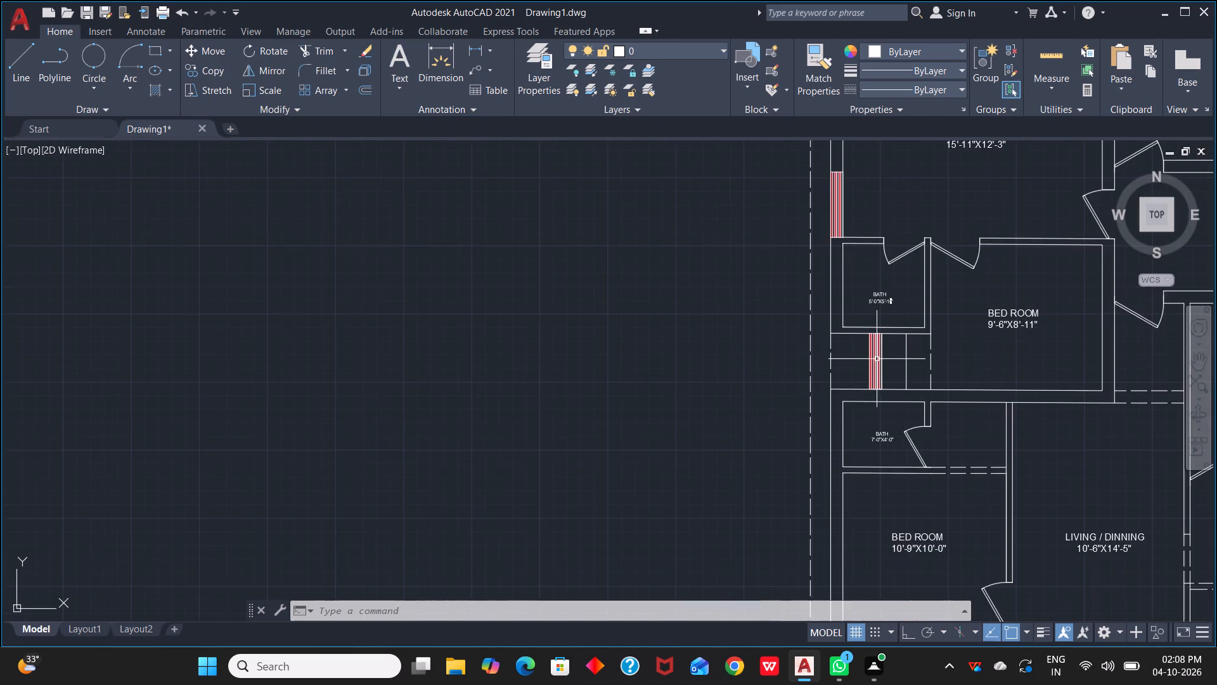
pyautogui.scroll(-4, 877, 359)
pyautogui.scroll(2, 918, 320)
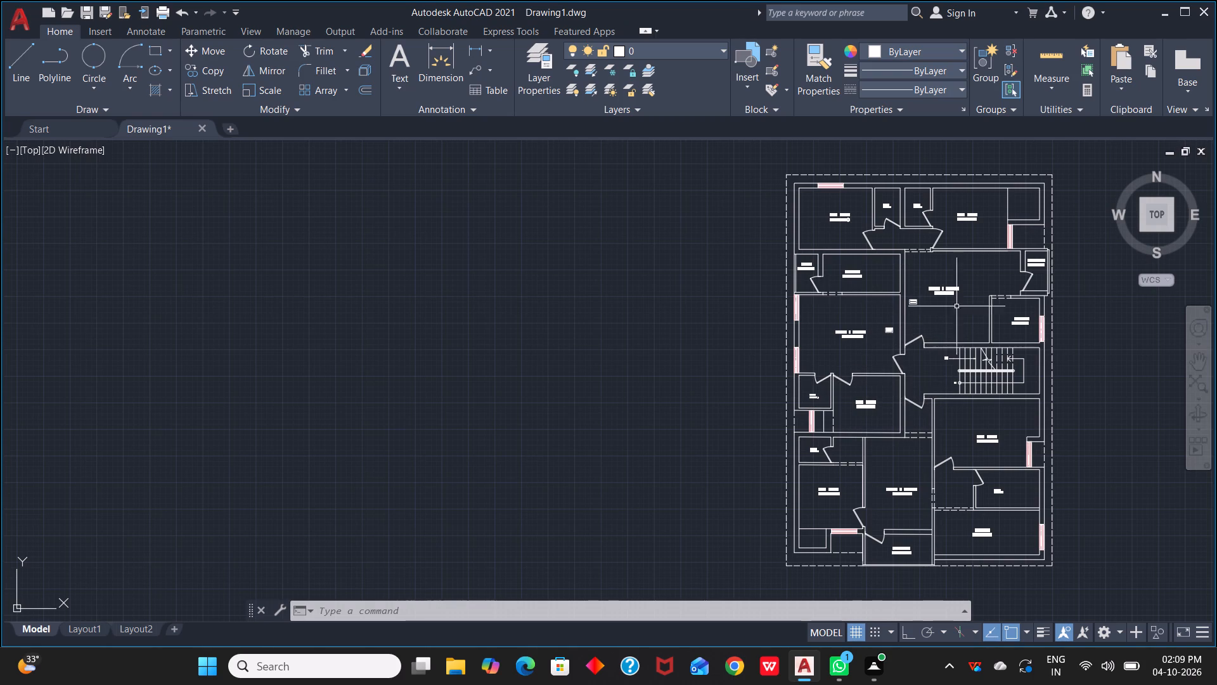
pyautogui.scroll(1, 1019, 287)
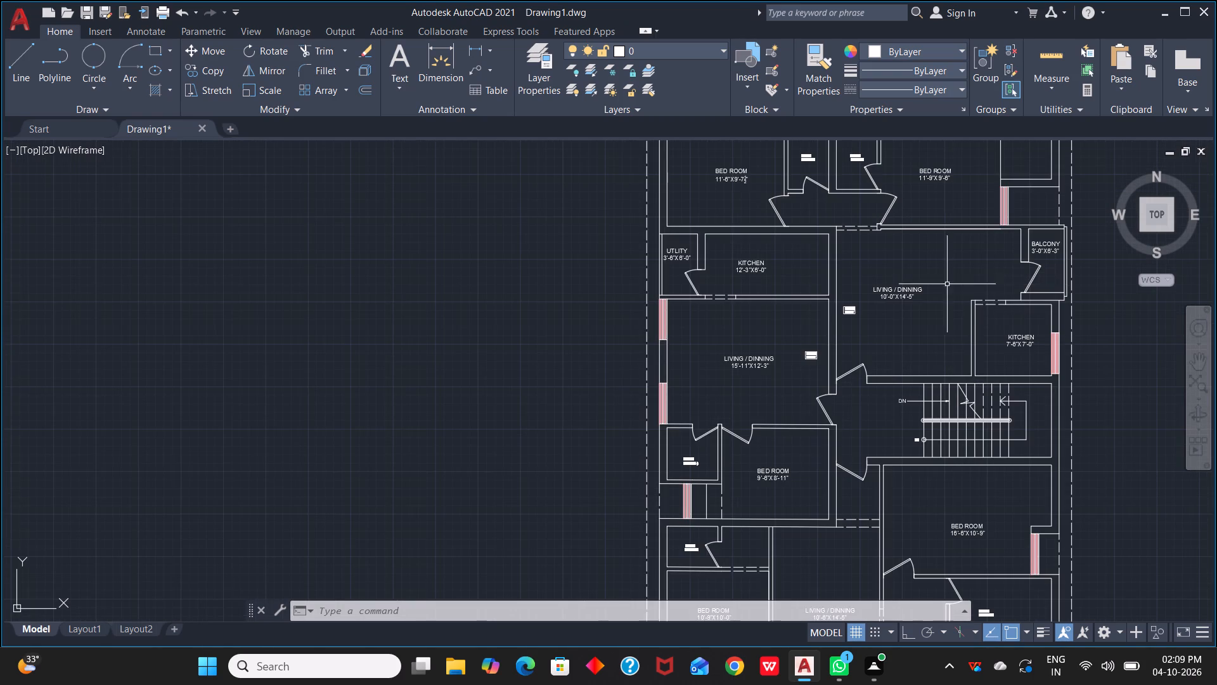
pyautogui.moveTo(974, 275); pyautogui.dragTo(860, 327, button='middle')
pyautogui.scroll(-2, 873, 315)
pyautogui.scroll(2, 860, 337)
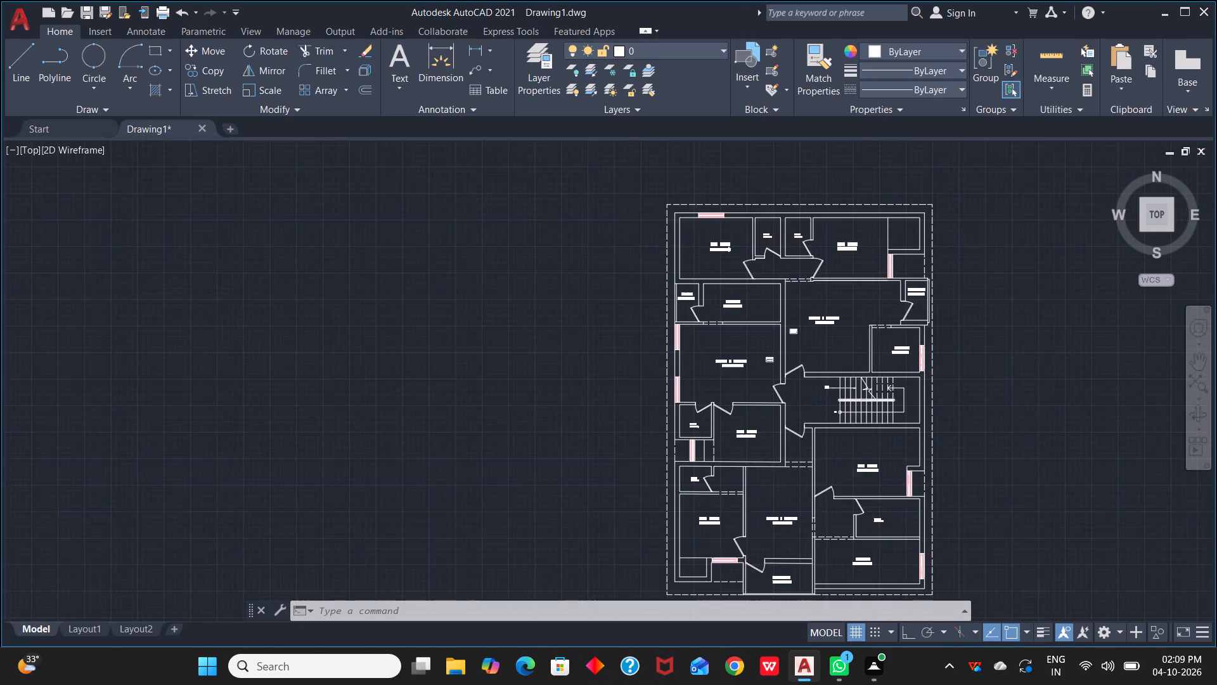
# Turn on ortho and draw a closed 2' by 9" rectangle from lines in the empty space east of the floor plan.
pyautogui.scroll(-2, 860, 337)
pyautogui.moveTo(960, 353); pyautogui.dragTo(694, 290, button='middle')
pyautogui.moveTo(805, 285); pyautogui.dragTo(799, 287, button='middle')
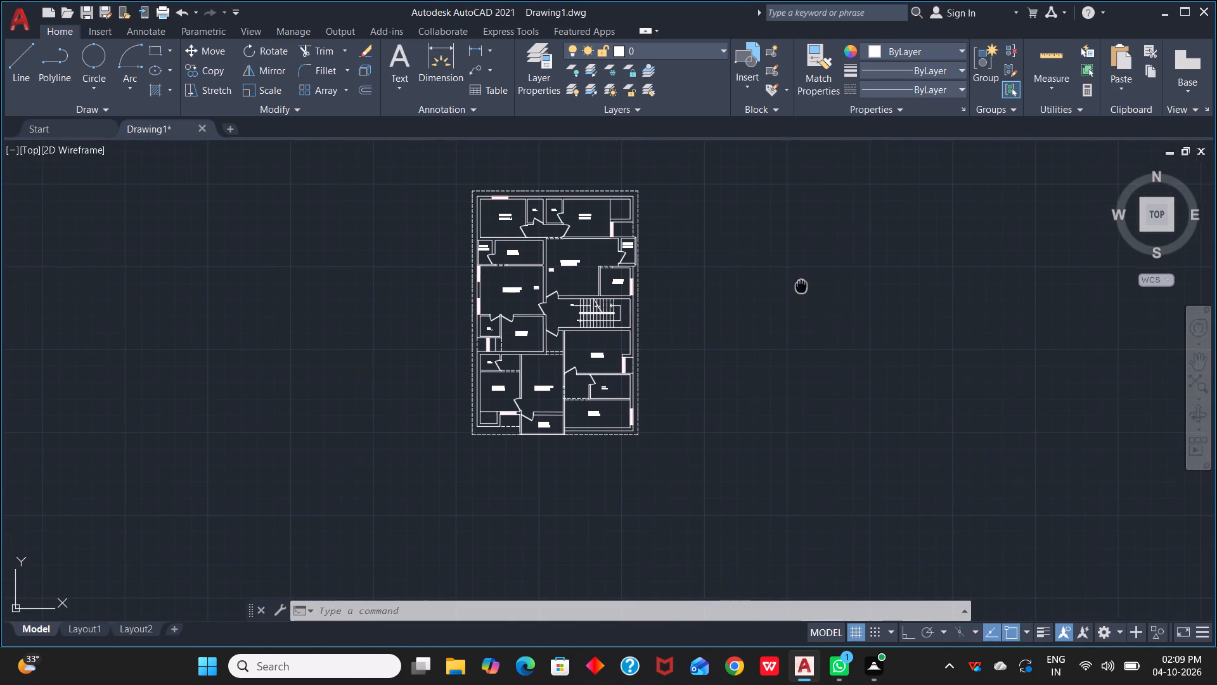
pyautogui.moveTo(799, 287); pyautogui.dragTo(705, 339, button='middle')
pyautogui.press('Escape')
pyautogui.press('Escape')
pyautogui.write('L')
pyautogui.press('space')
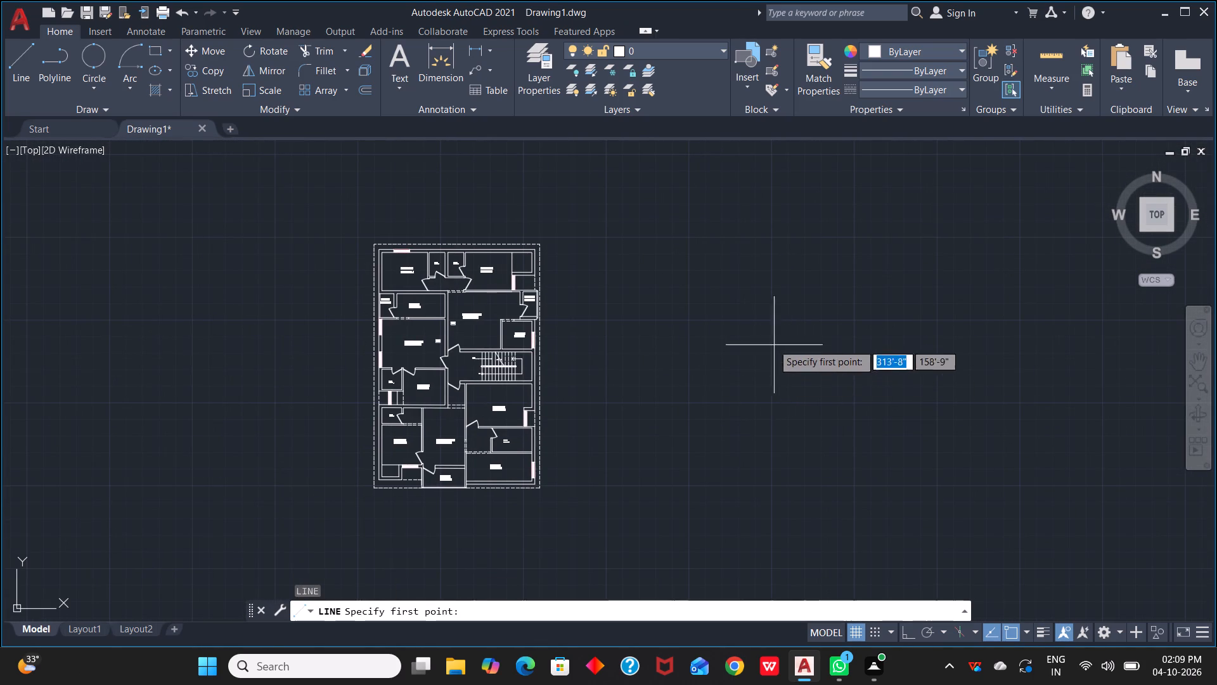
pyautogui.scroll(2, 764, 325)
pyautogui.click(754, 323)
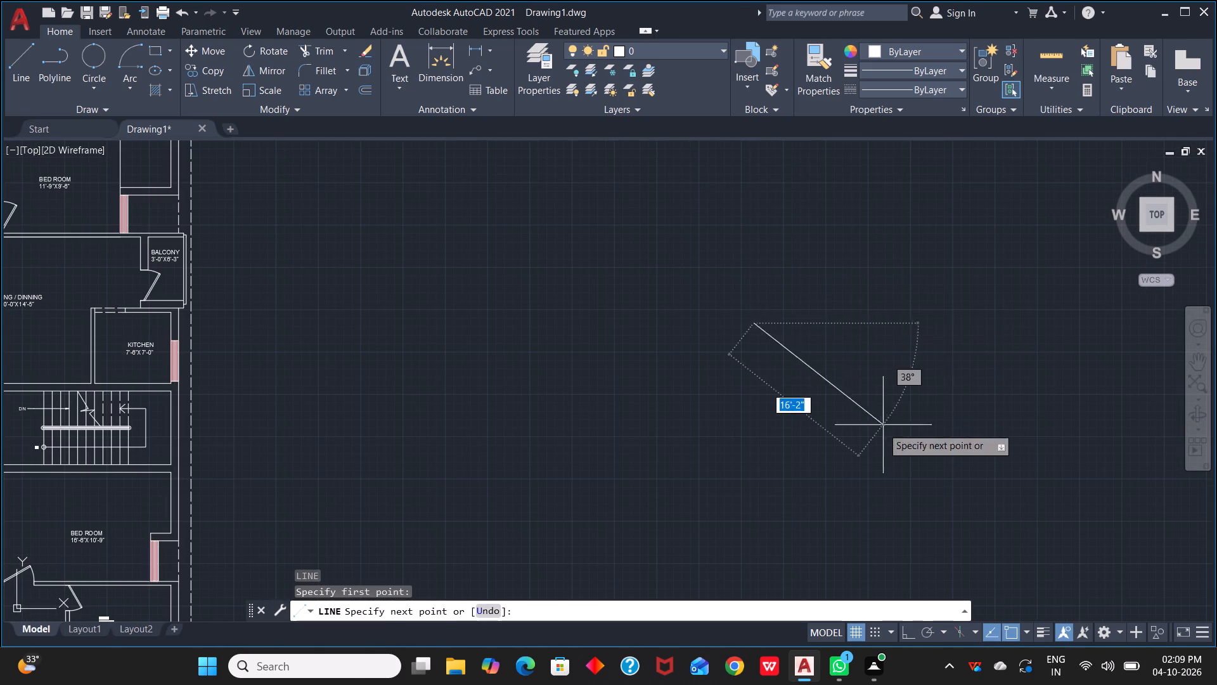
pyautogui.press('F8')
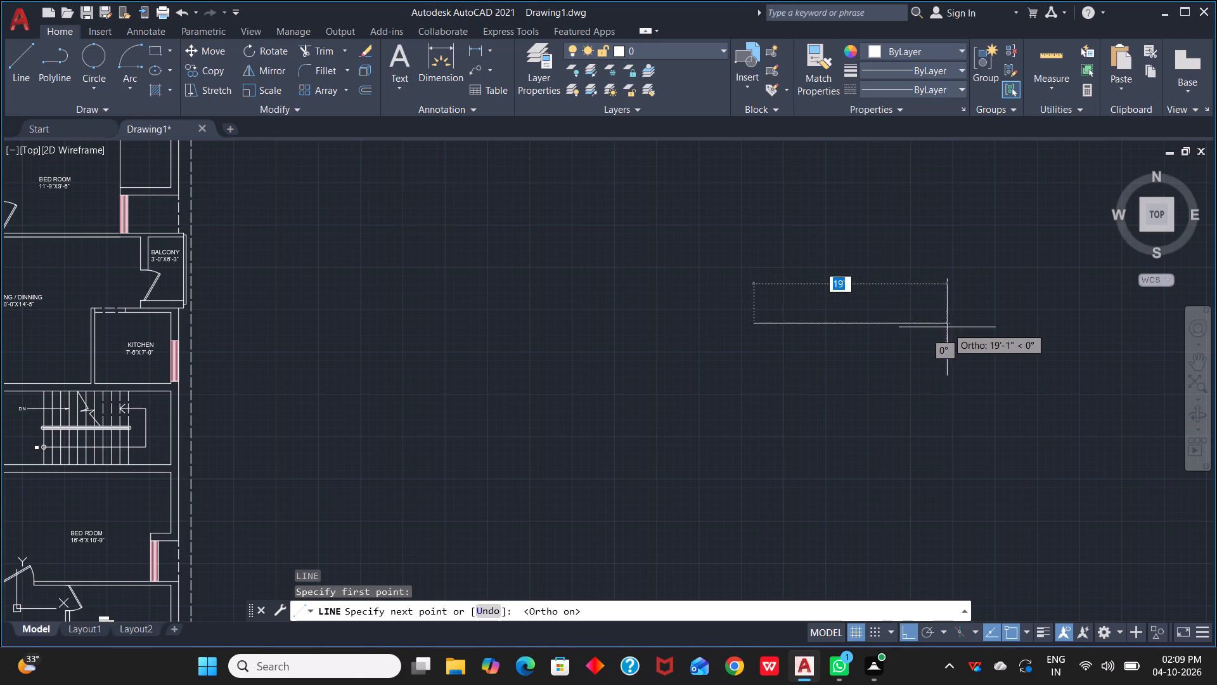
pyautogui.press('2')
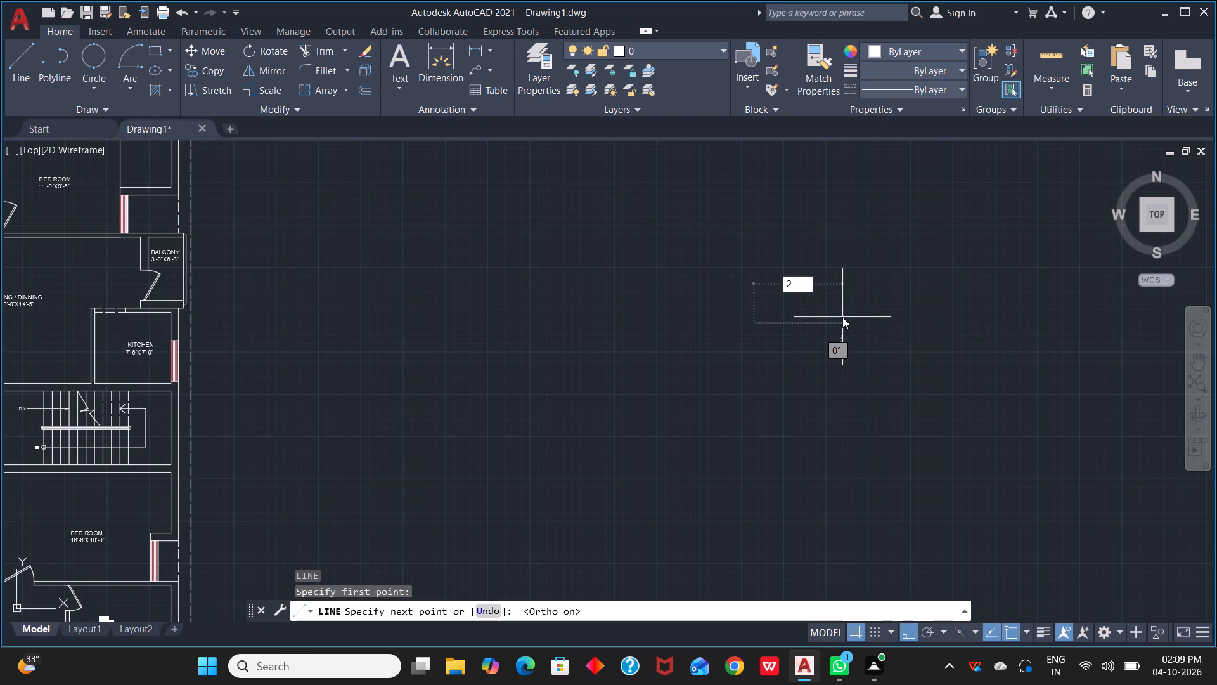
pyautogui.write("'")
pyautogui.press('space')
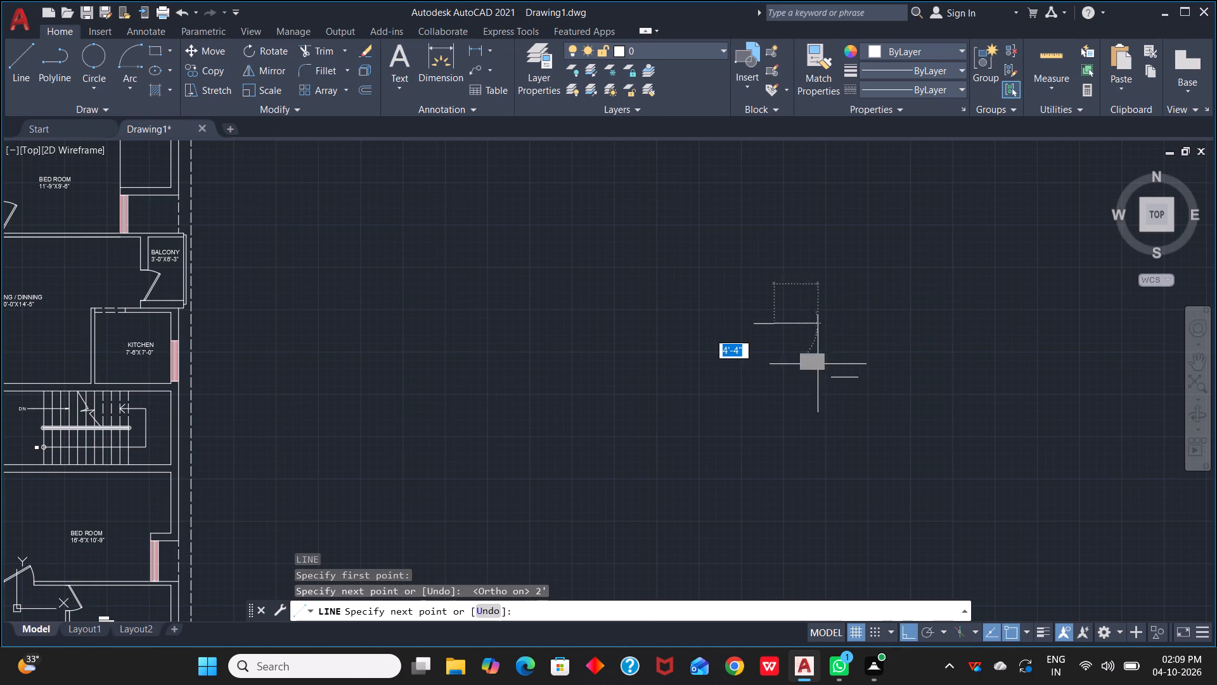
pyautogui.press('9')
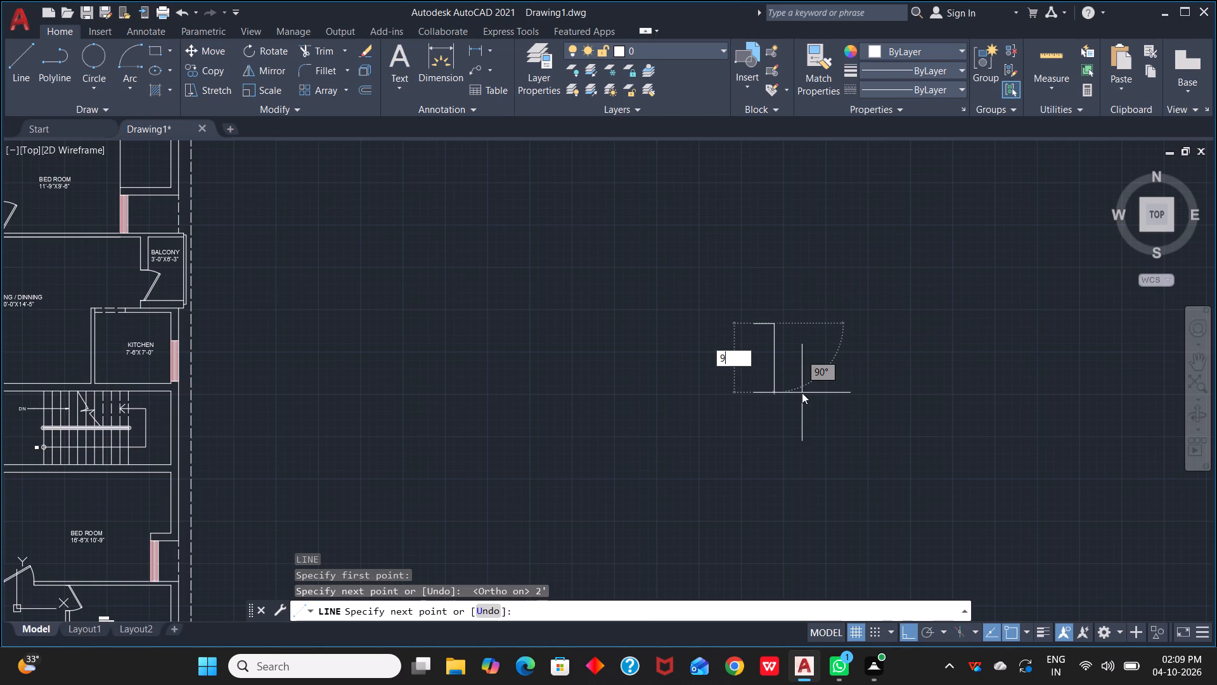
pyautogui.write('"')
pyautogui.press('space')
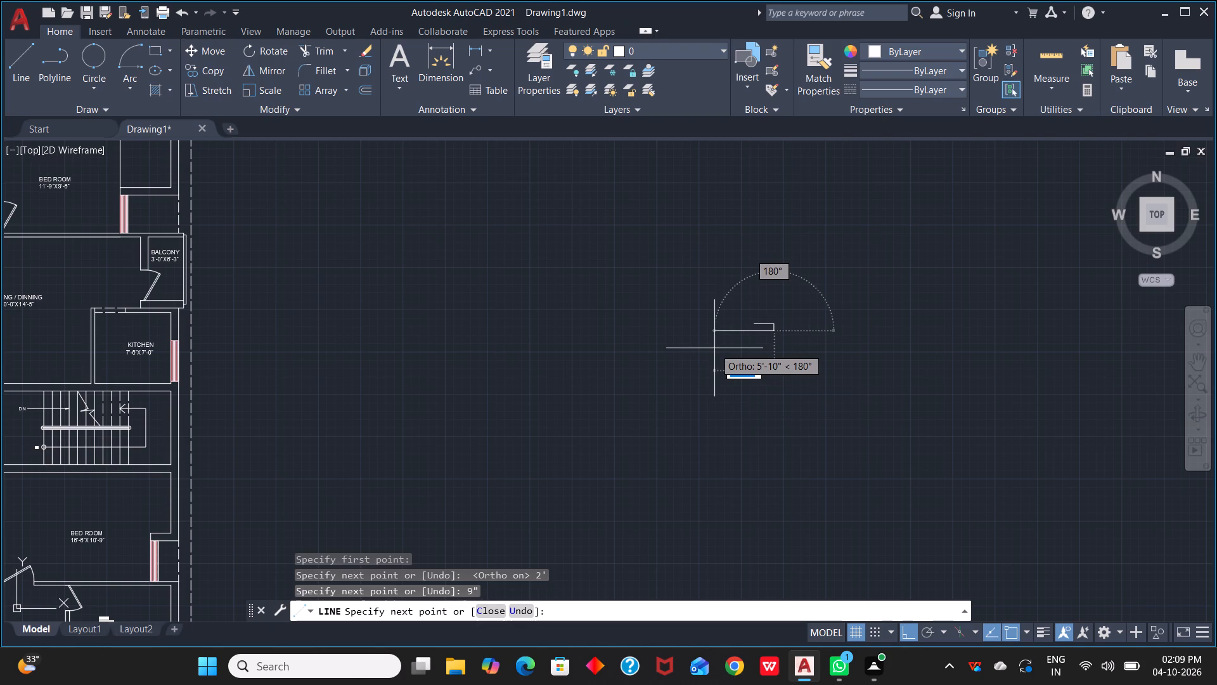
pyautogui.write("2'")
pyautogui.press('space')
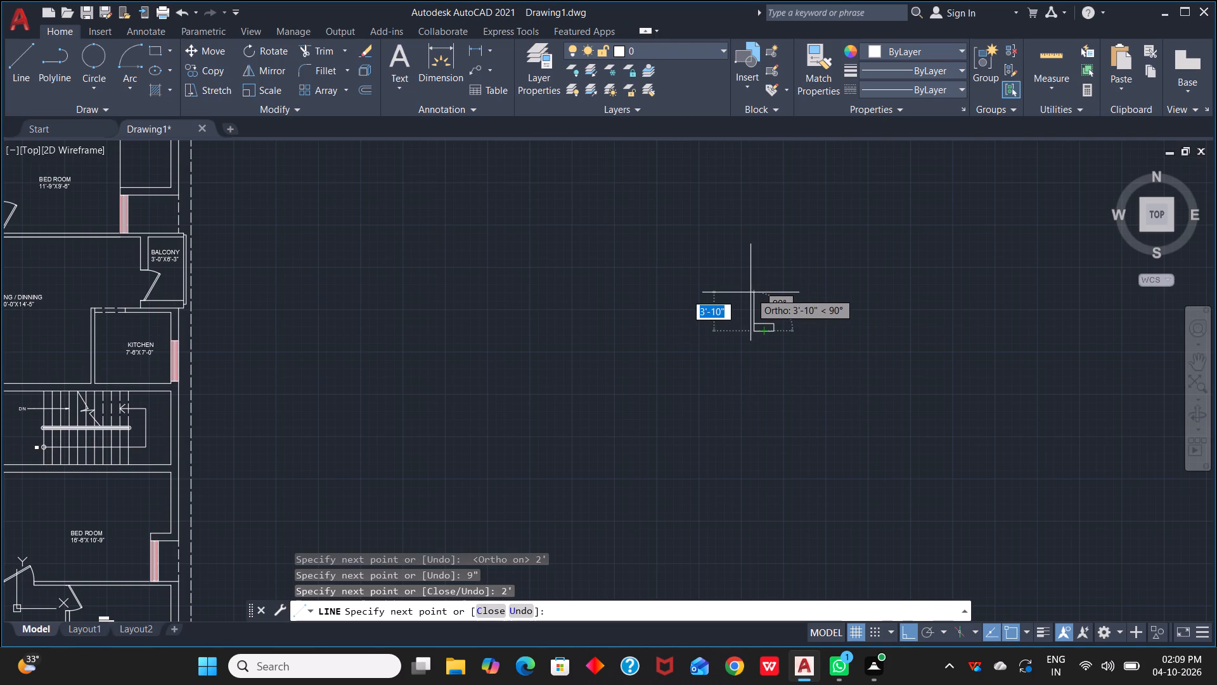
pyautogui.write('C')
pyautogui.press('space')
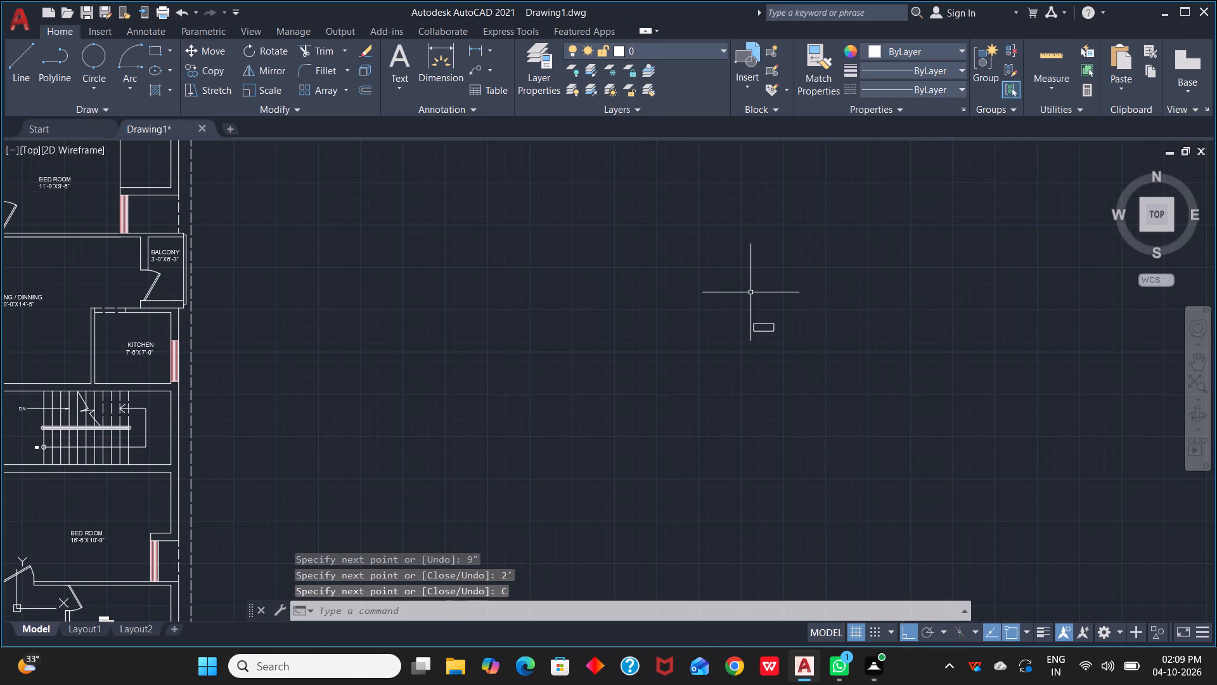
# Offset the rectangle's top edge downward five times at 1.5" spacing, dividing it into six equal horizontal strips.
pyautogui.scroll(4, 778, 315)
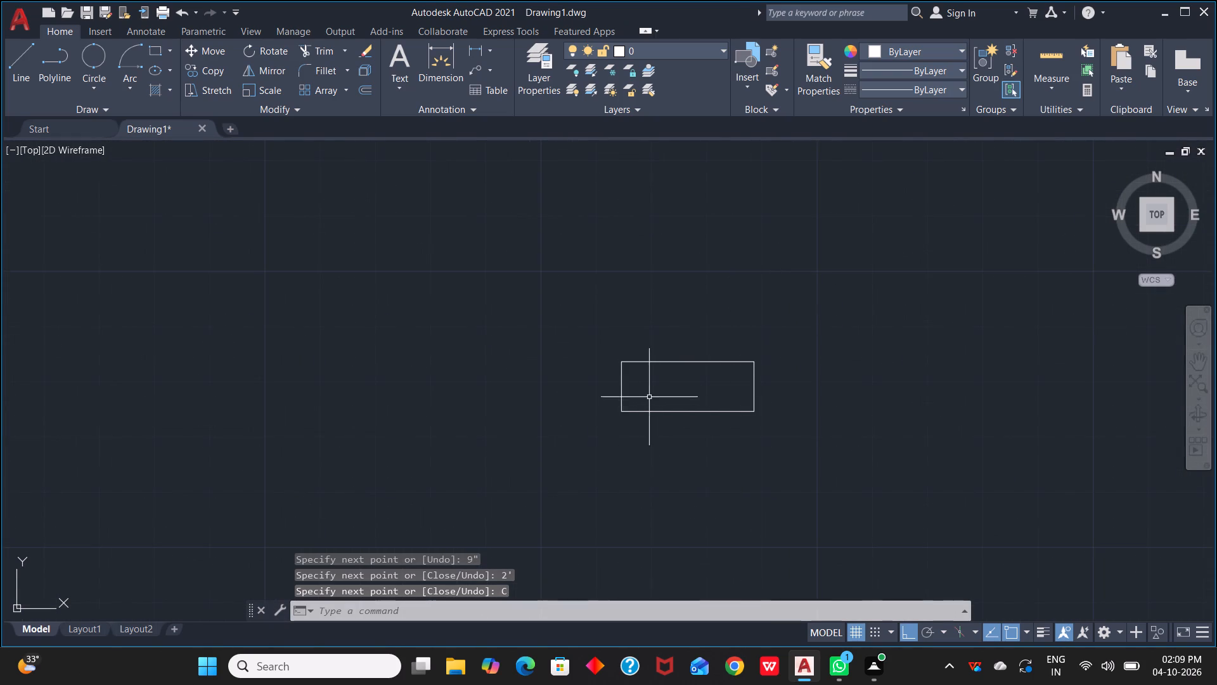
pyautogui.scroll(1, 652, 388)
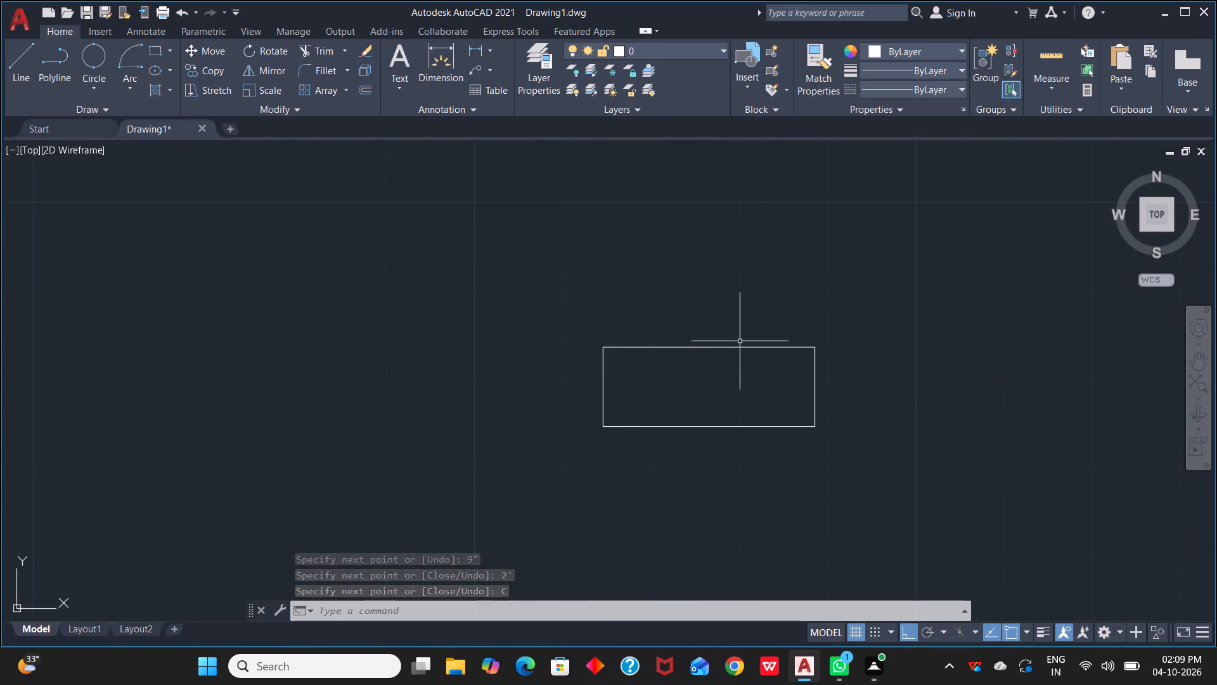
pyautogui.press('o')
pyautogui.press('space')
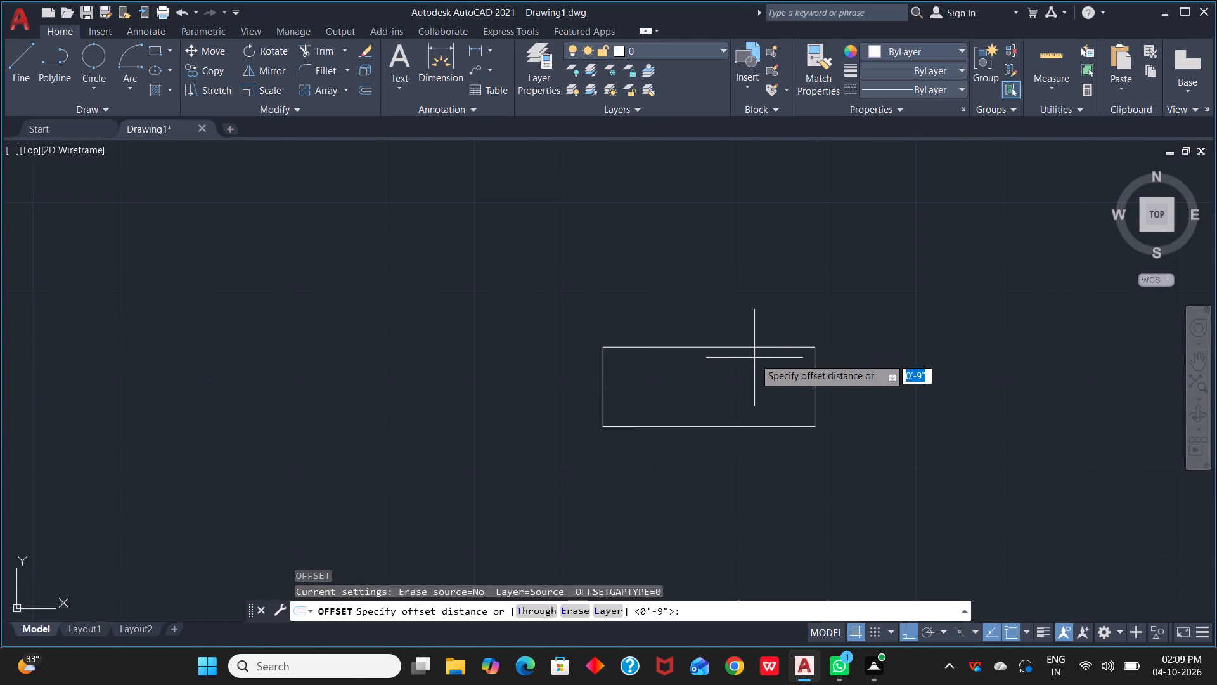
pyautogui.write('1.5"')
pyautogui.press('space')
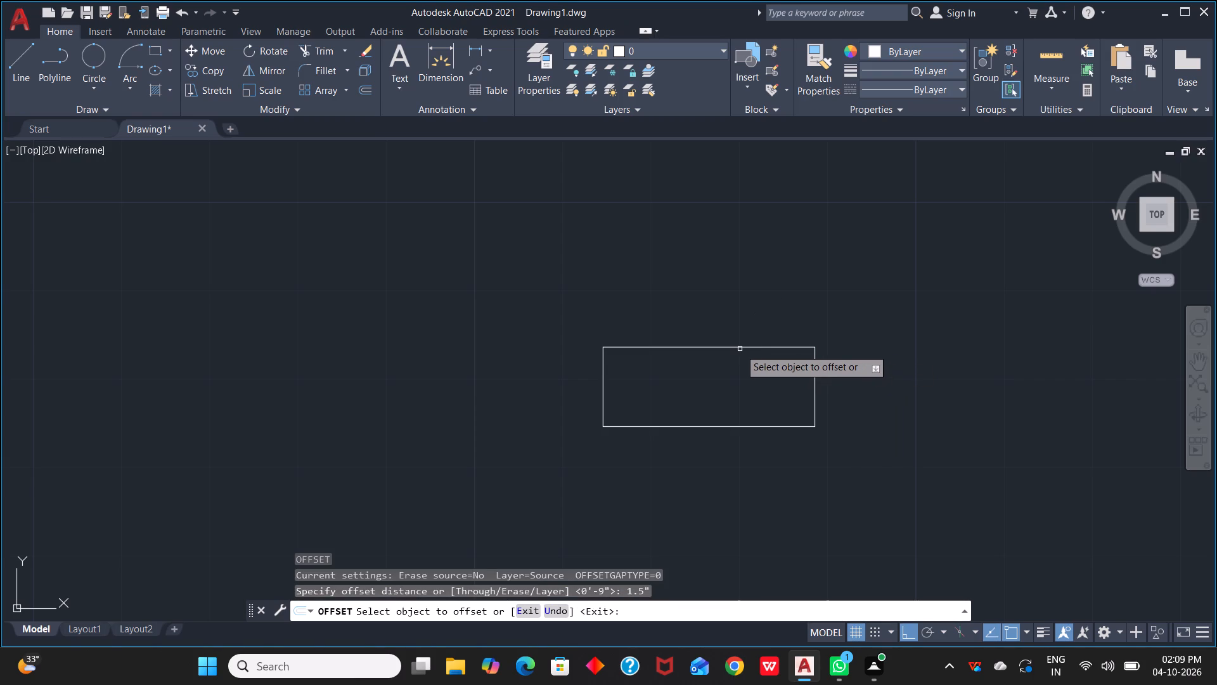
pyautogui.moveTo(740, 348); pyautogui.dragTo(742, 355)
pyautogui.click(746, 370)
pyautogui.moveTo(744, 361); pyautogui.dragTo(744, 370)
pyautogui.click(744, 377)
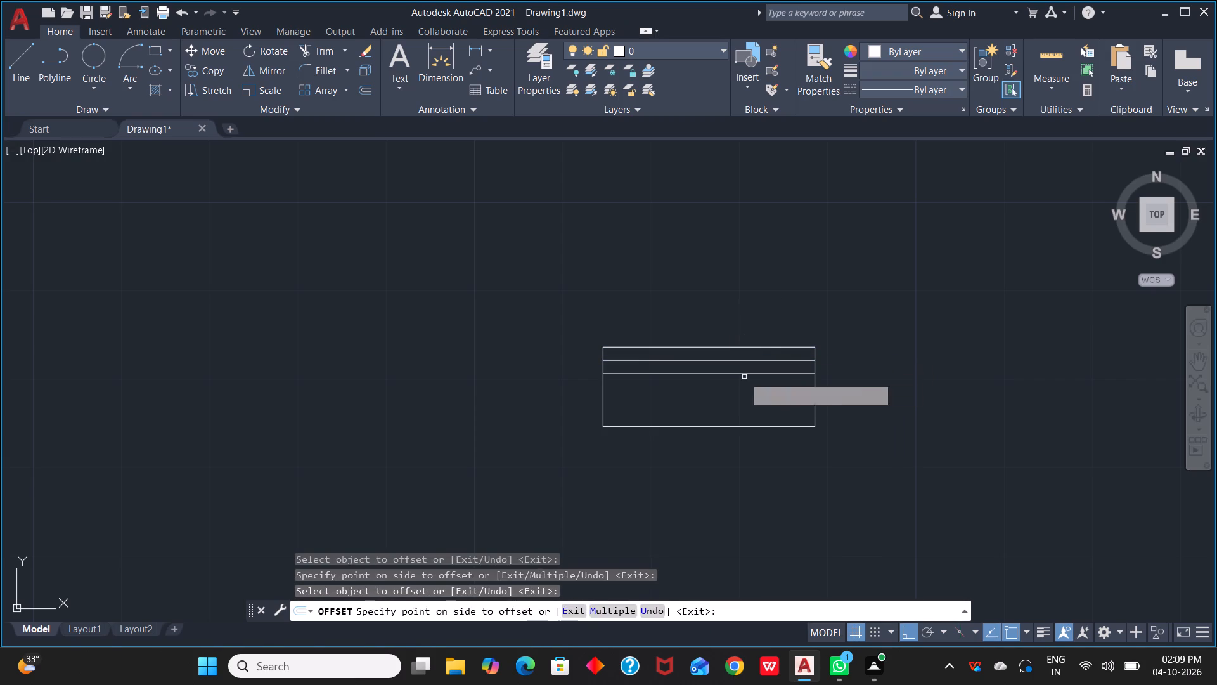
pyautogui.click(744, 376)
pyautogui.click(747, 374)
pyautogui.click(745, 391)
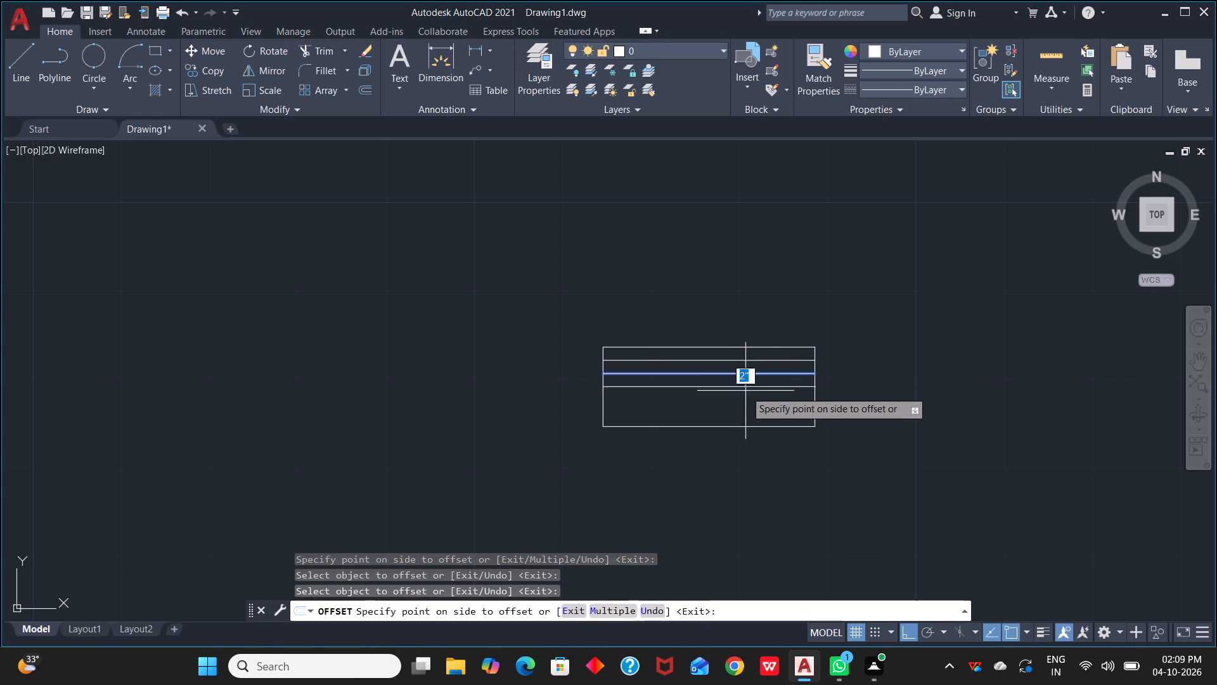
pyautogui.moveTo(747, 386); pyautogui.dragTo(747, 395)
pyautogui.click(747, 399)
pyautogui.click(747, 400)
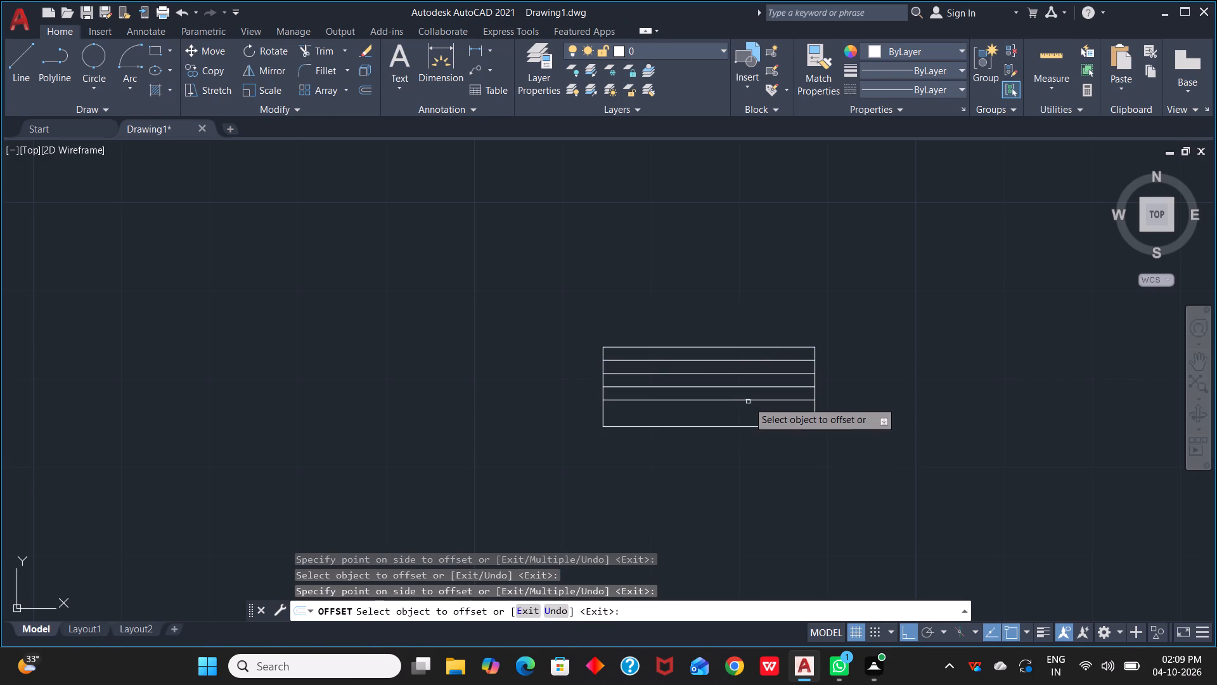
pyautogui.click(748, 400)
pyautogui.click(745, 408)
pyautogui.press('Escape')
pyautogui.press('Escape')
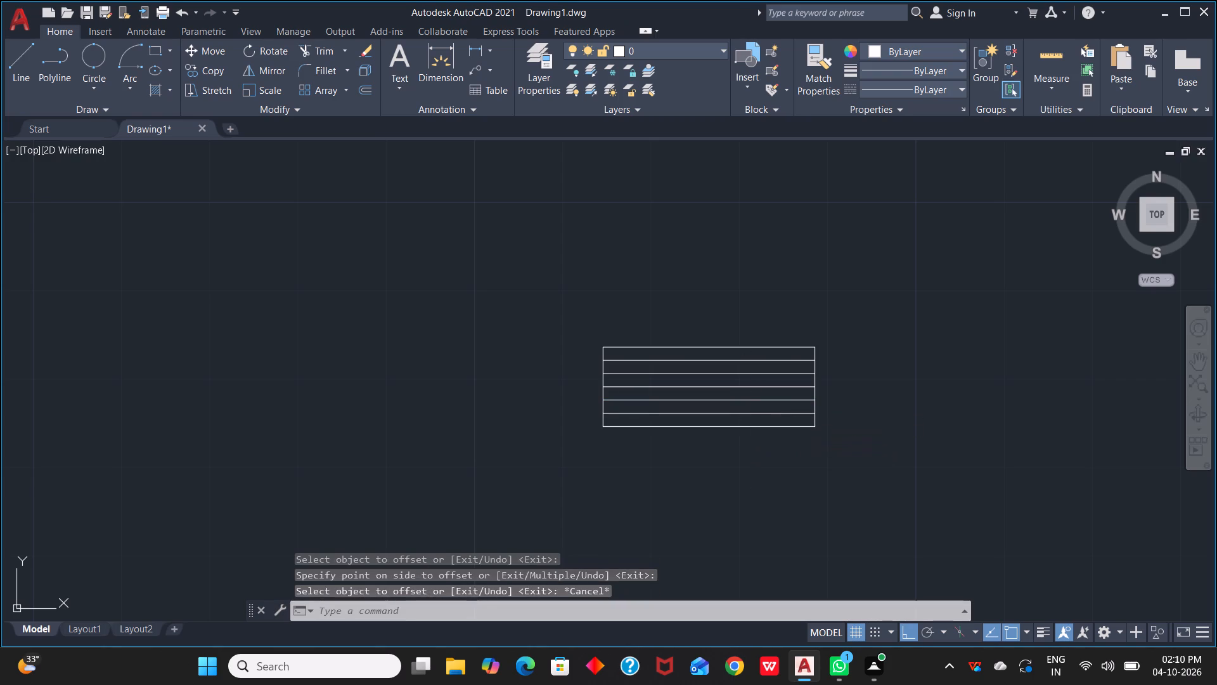
pyautogui.press('Escape')
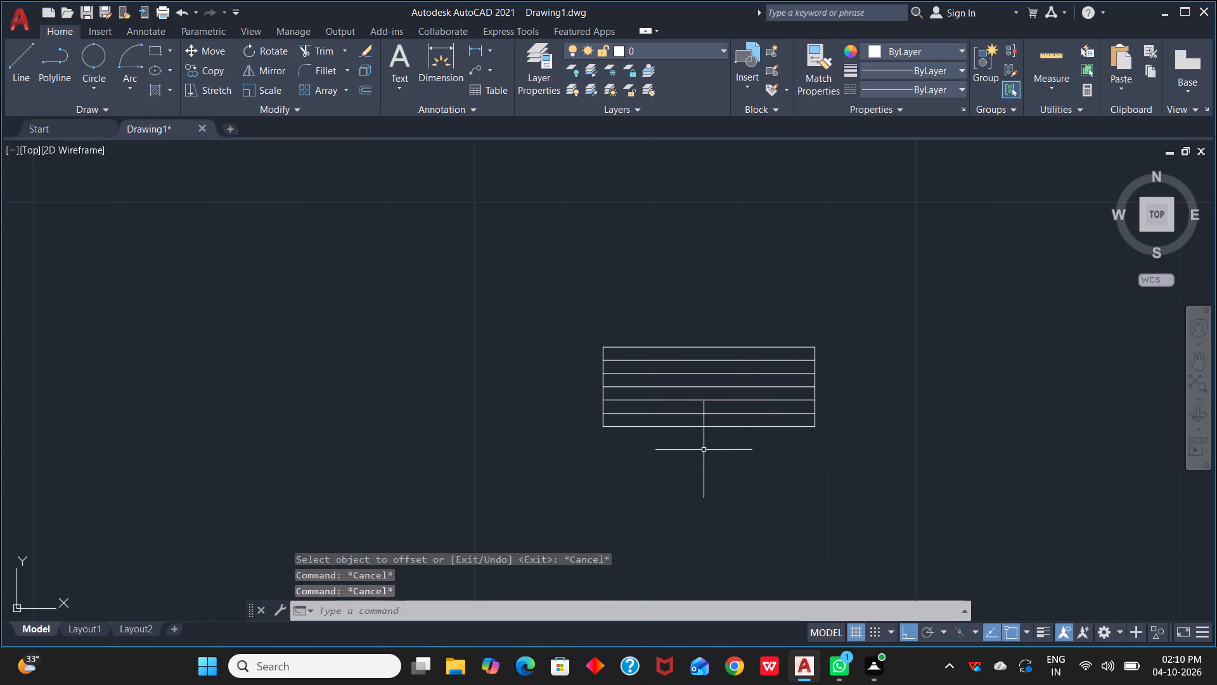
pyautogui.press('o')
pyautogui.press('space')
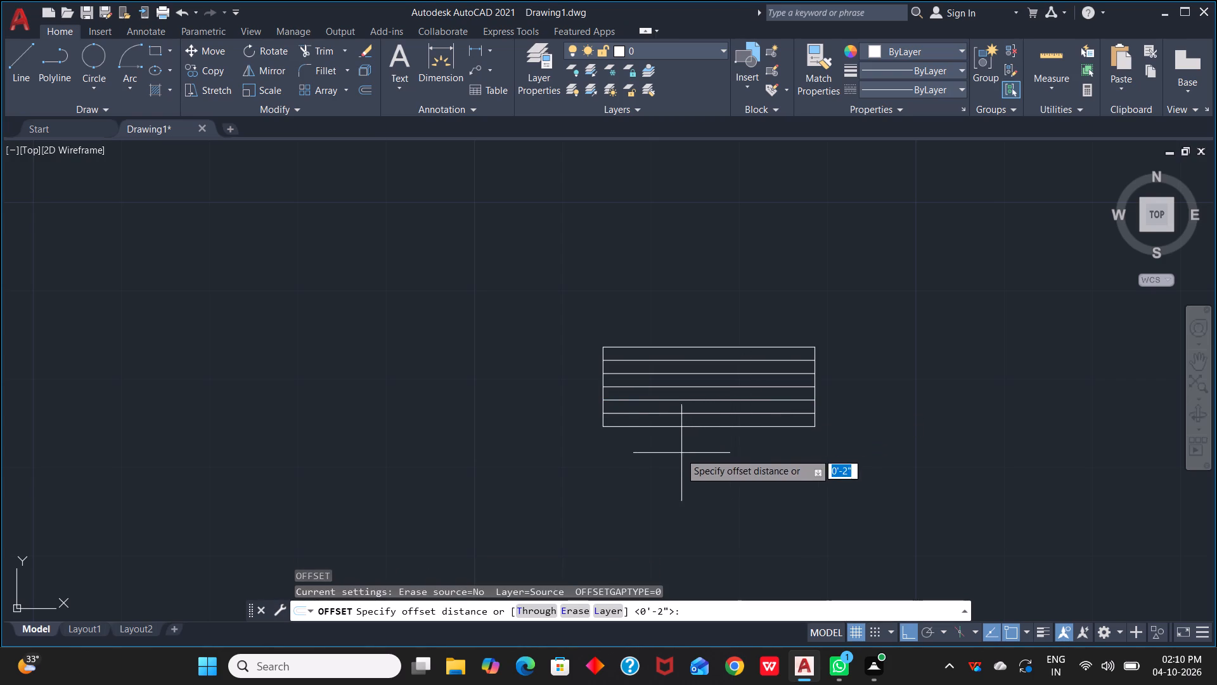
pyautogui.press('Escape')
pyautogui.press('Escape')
# Hatch the top, bottom and two middle strips of the 2' by 9" rectangle with a solid fill in colour 34,52,110.
pyautogui.write('H')
pyautogui.press('space')
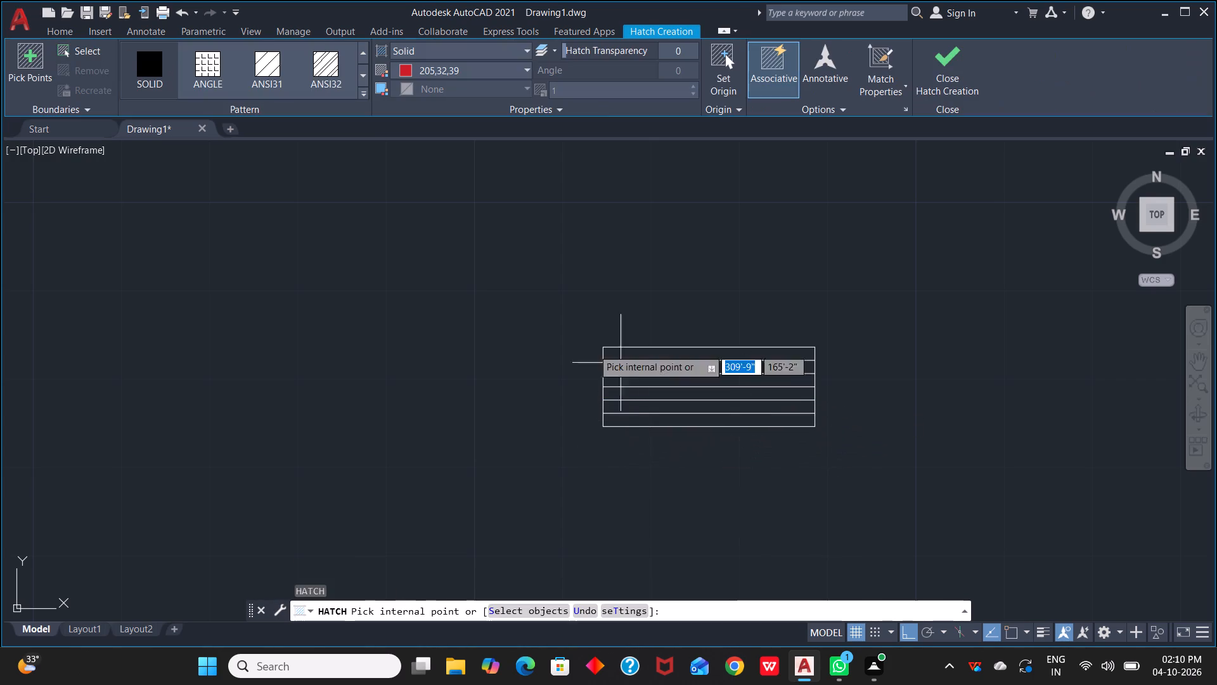
pyautogui.click(527, 69)
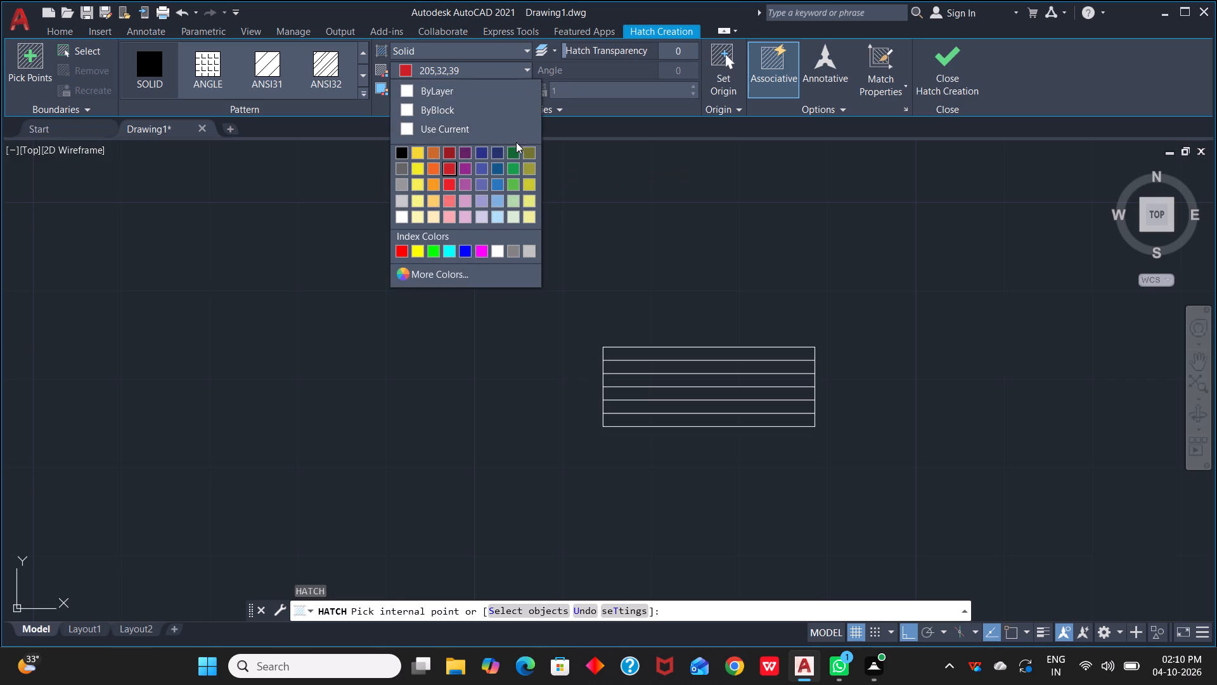
pyautogui.click(494, 152)
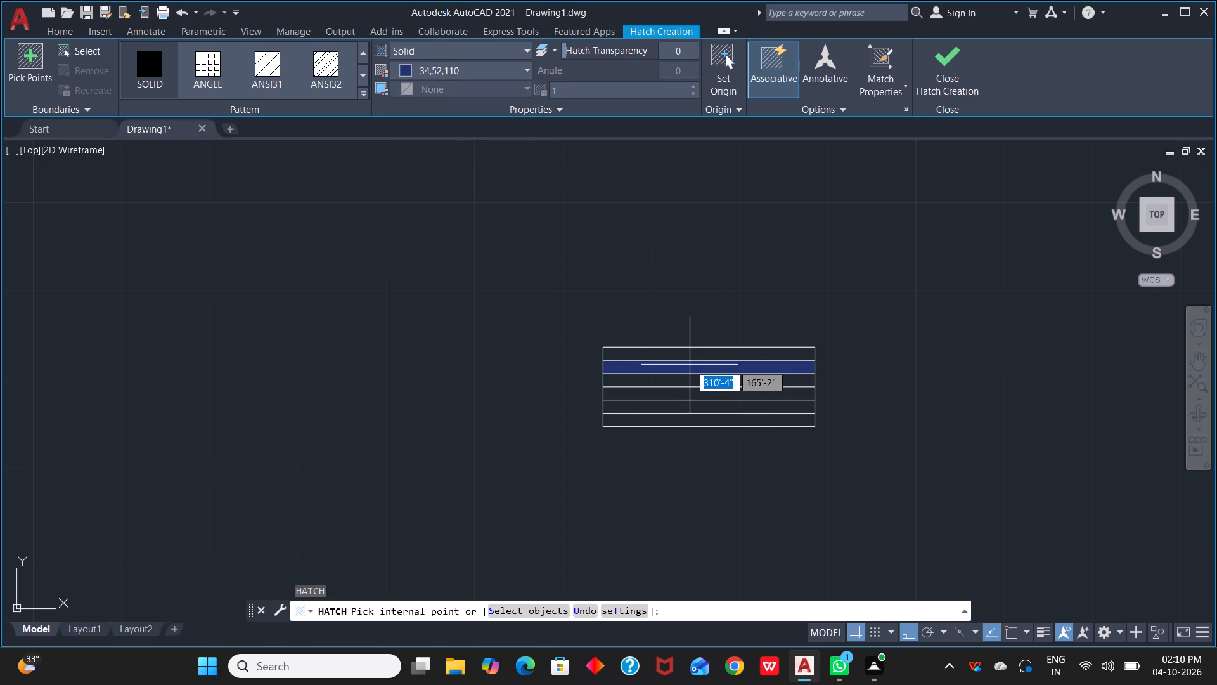
pyautogui.click(689, 354)
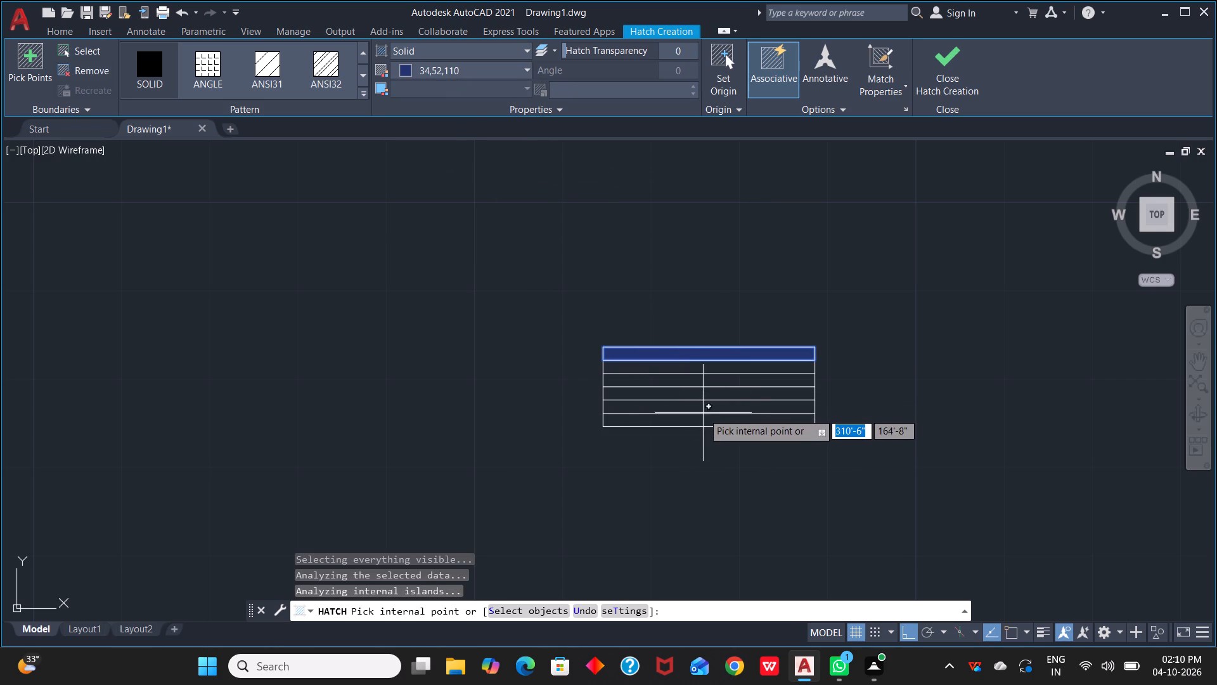
pyautogui.click(702, 420)
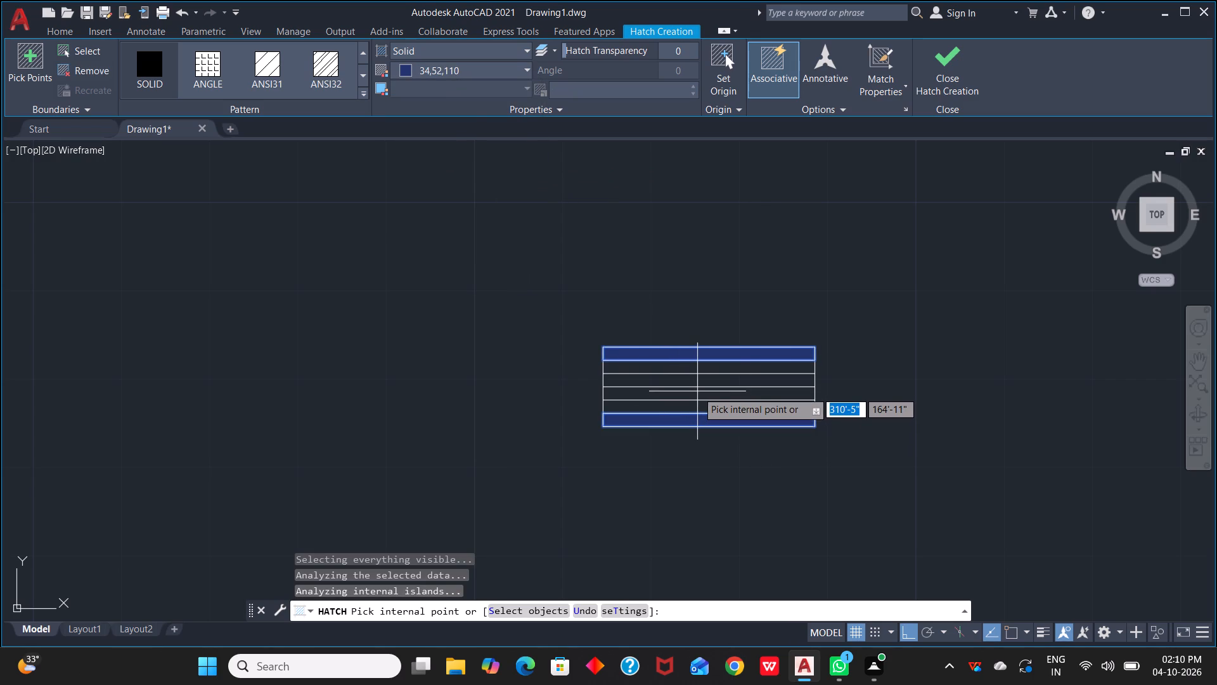
pyautogui.click(697, 392)
pyautogui.click(698, 382)
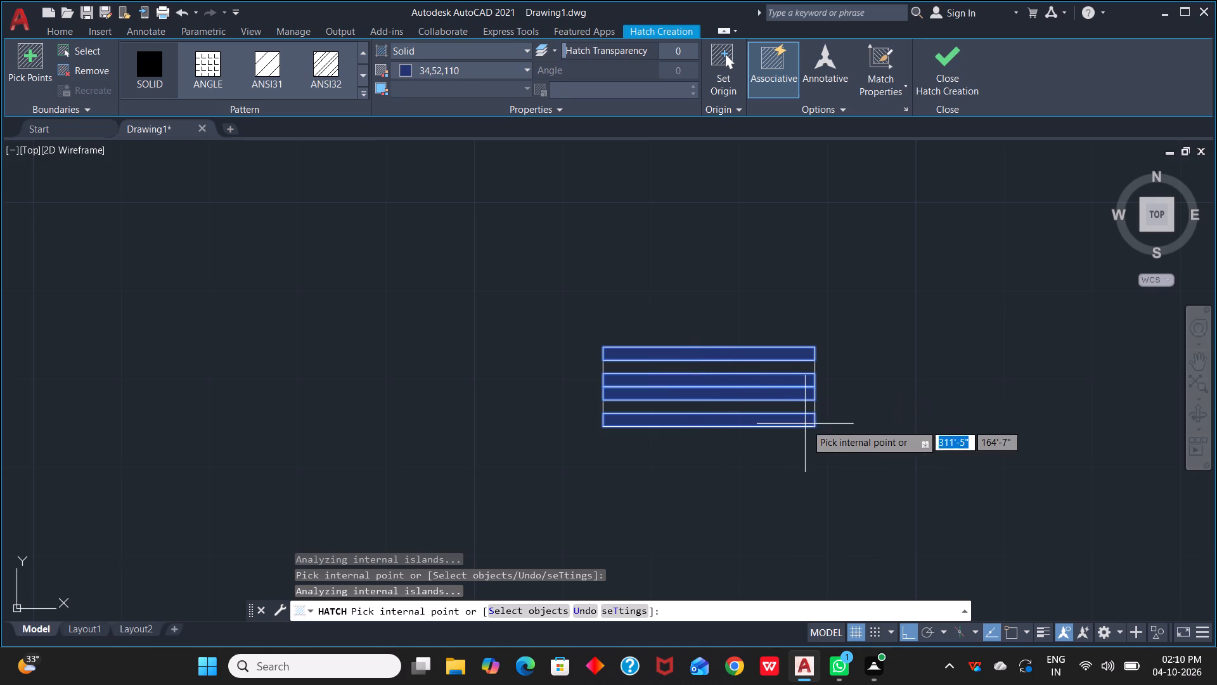
pyautogui.press('Escape')
# Group all the lines and blue hatching of the 2' by 9" window into one object.
pyautogui.moveTo(562, 314); pyautogui.dragTo(585, 330)
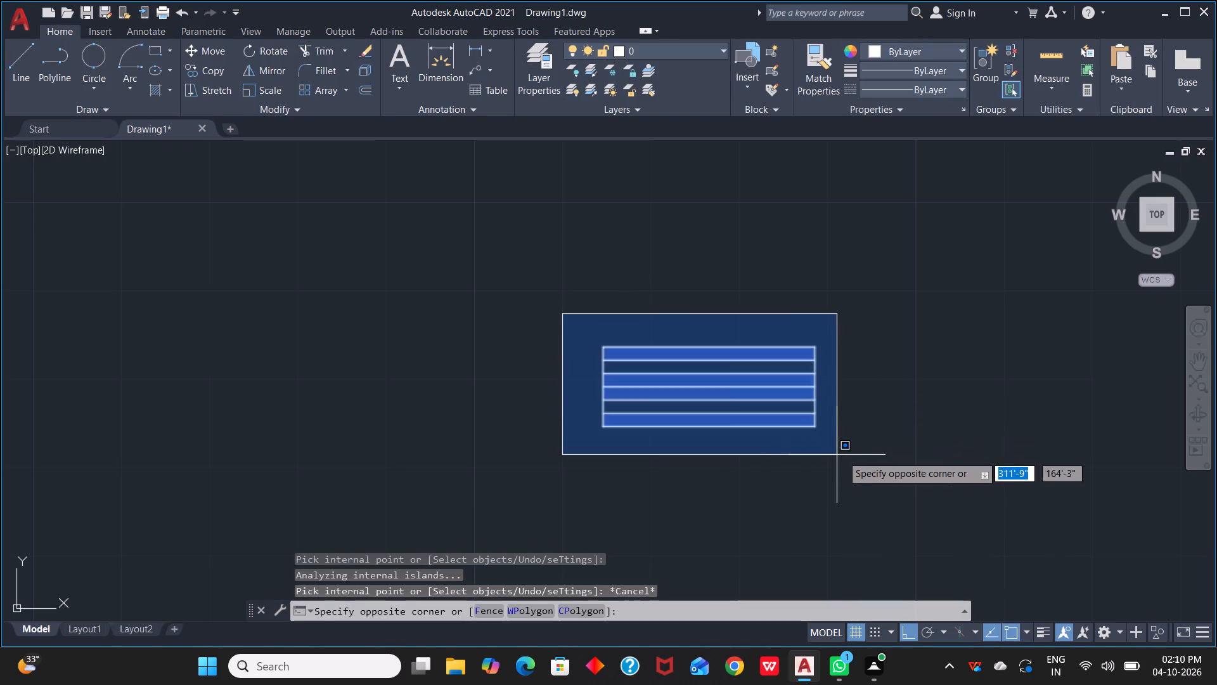
pyautogui.click(844, 455)
pyautogui.press('g')
pyautogui.press('space')
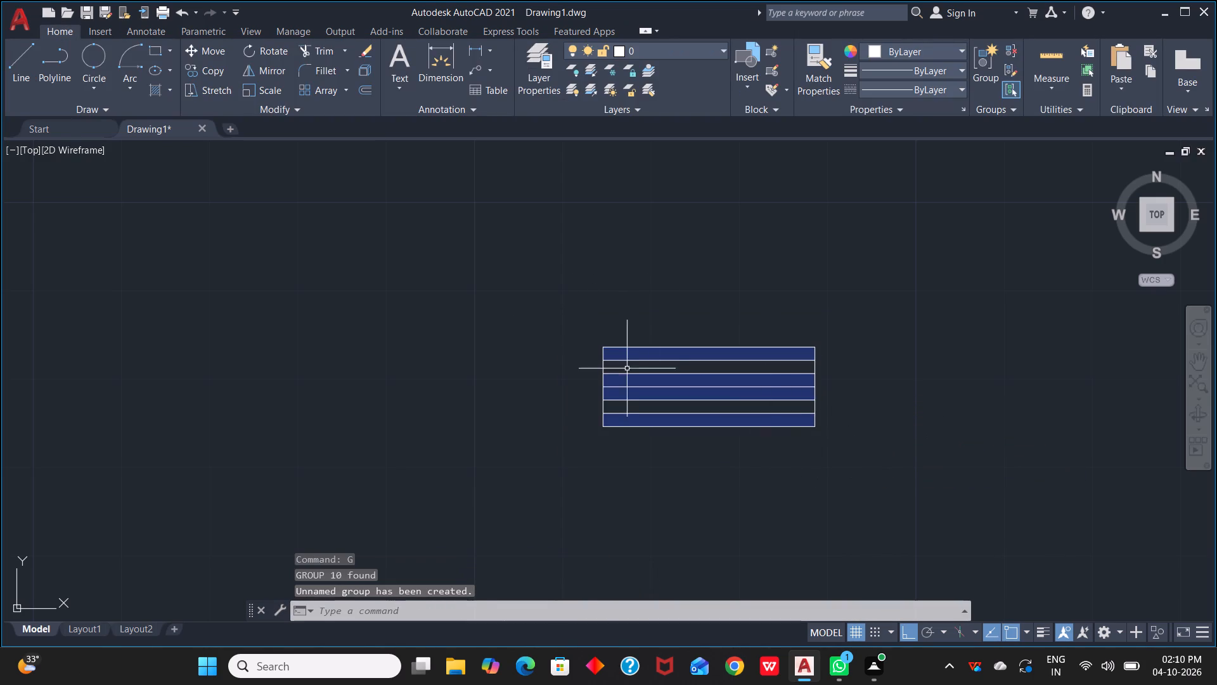
# Copy the blue window by its upper-left corner into the north wall, centred above the western 4'-0"X6'-0" bath, with ortho off.
pyautogui.press('c')
pyautogui.press('o')
pyautogui.press('space')
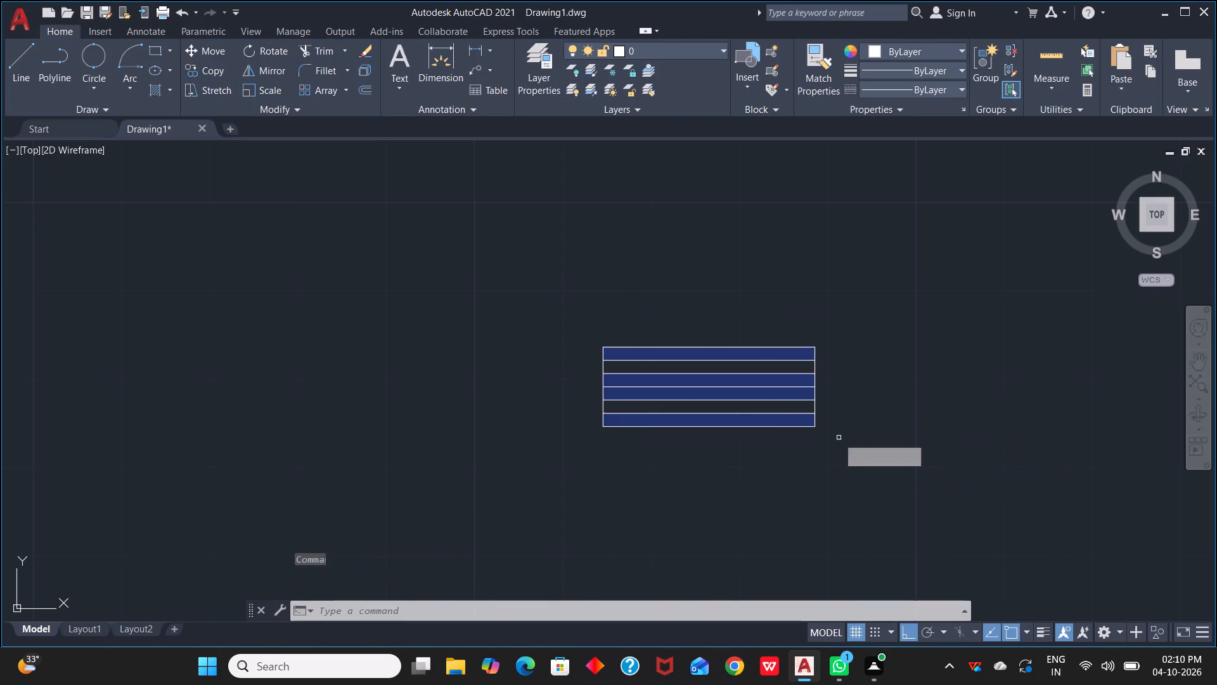
pyautogui.click(607, 349)
pyautogui.press('space')
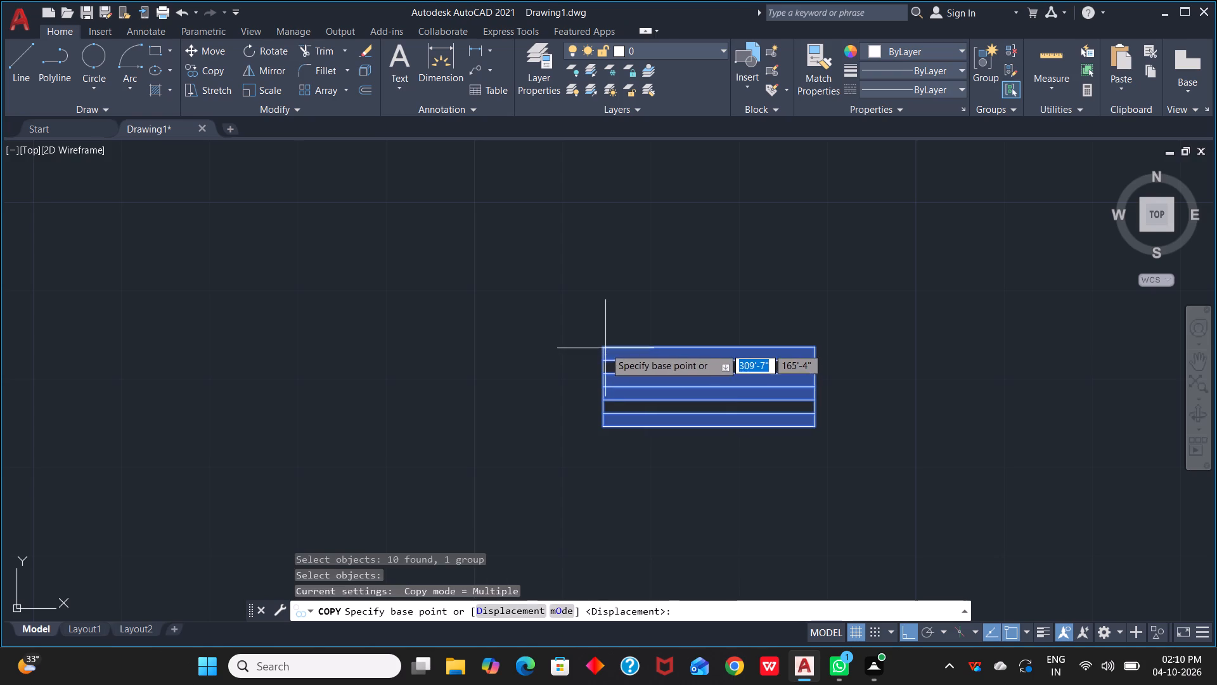
pyautogui.click(601, 346)
pyautogui.scroll(-3, 276, 277)
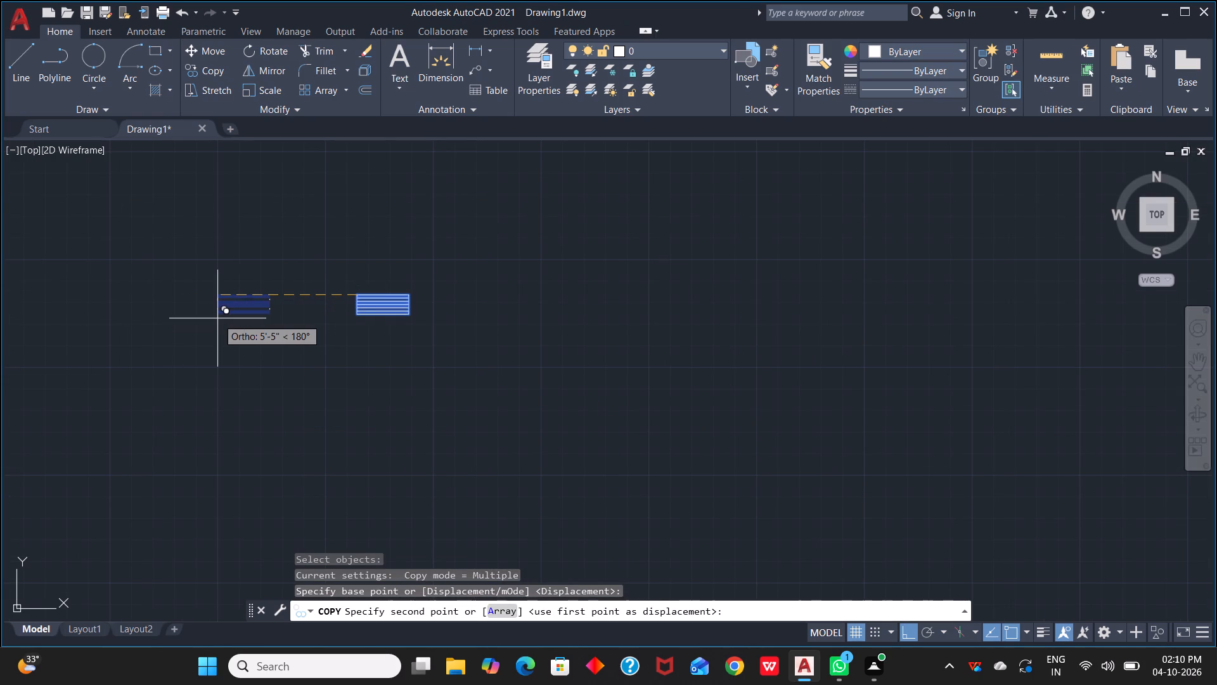
pyautogui.moveTo(216, 318); pyautogui.dragTo(1132, 403, button='middle')
pyautogui.scroll(-3, 372, 332)
pyautogui.moveTo(312, 326); pyautogui.dragTo(660, 355, button='middle')
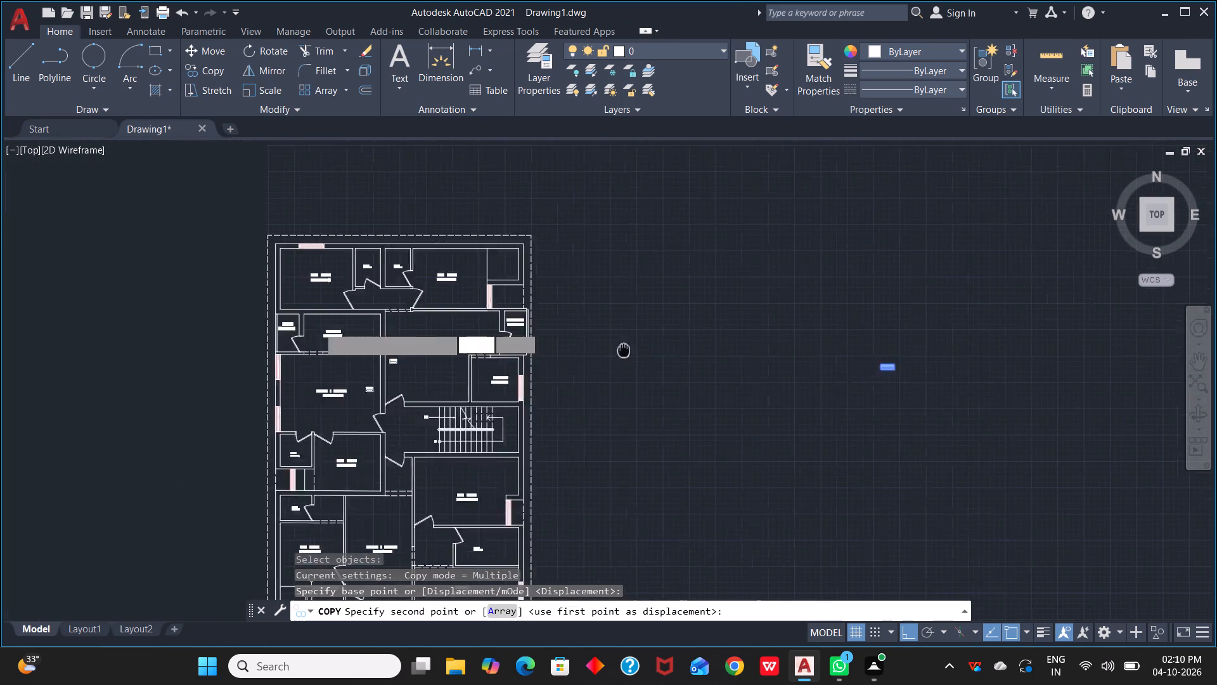
pyautogui.moveTo(660, 355); pyautogui.dragTo(958, 392, button='middle')
pyautogui.scroll(3, 705, 278)
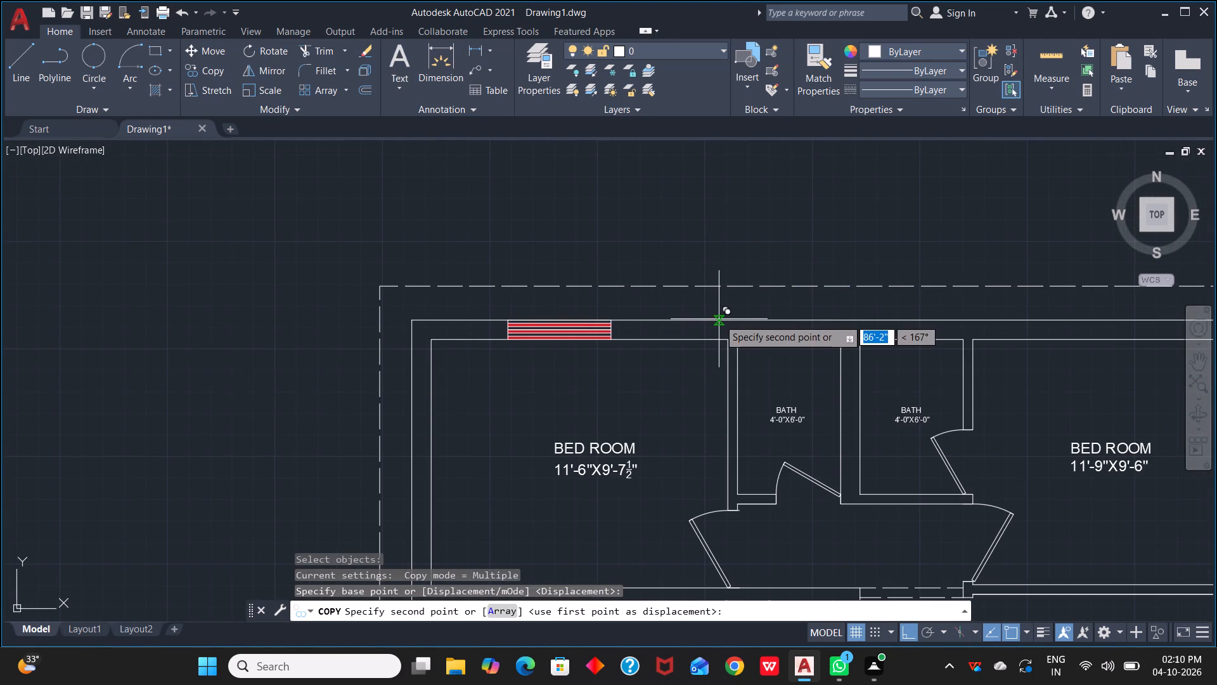
pyautogui.press('F8')
pyautogui.scroll(3, 766, 315)
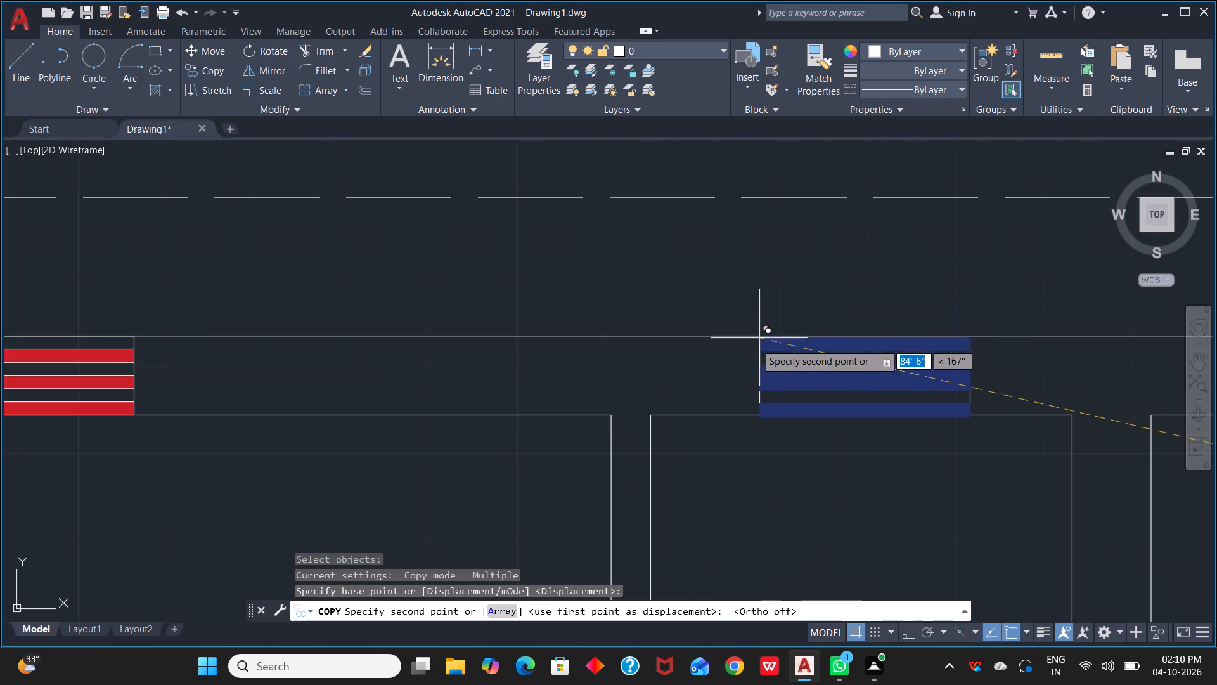
pyautogui.click(754, 336)
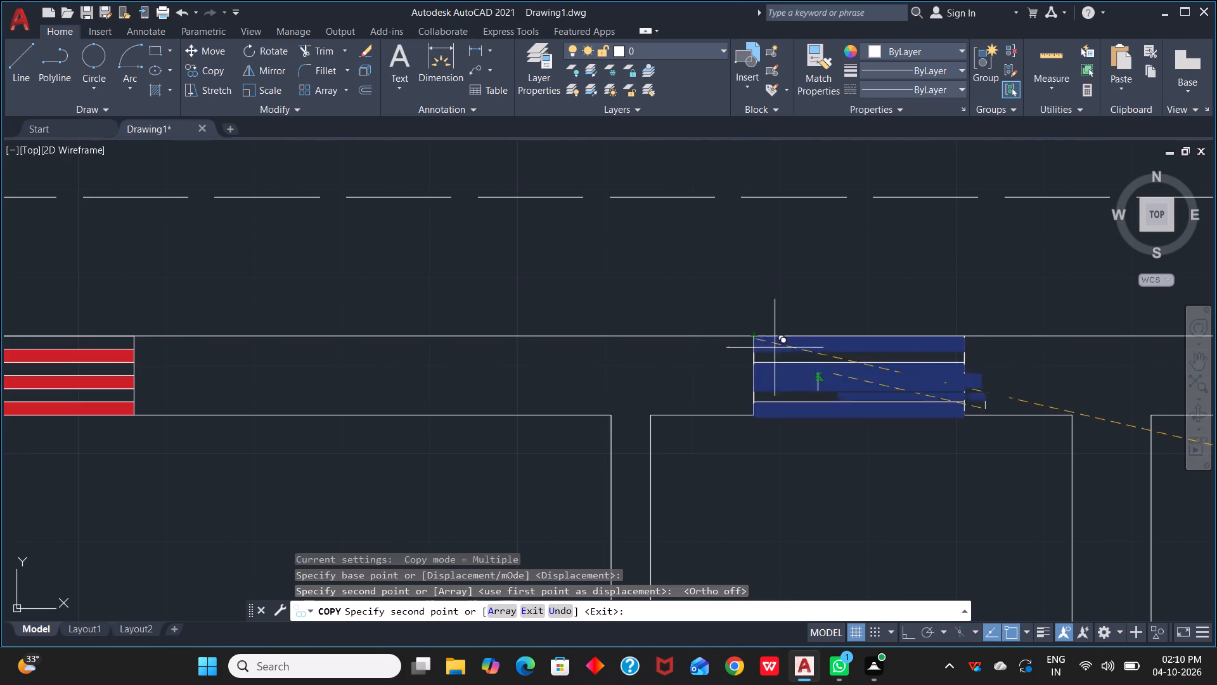
# Place a second copy of the blue window in the north wall, centred above the adjoining eastern bath.
pyautogui.scroll(-1, 868, 441)
pyautogui.moveTo(871, 450); pyautogui.dragTo(427, 449, button='middle')
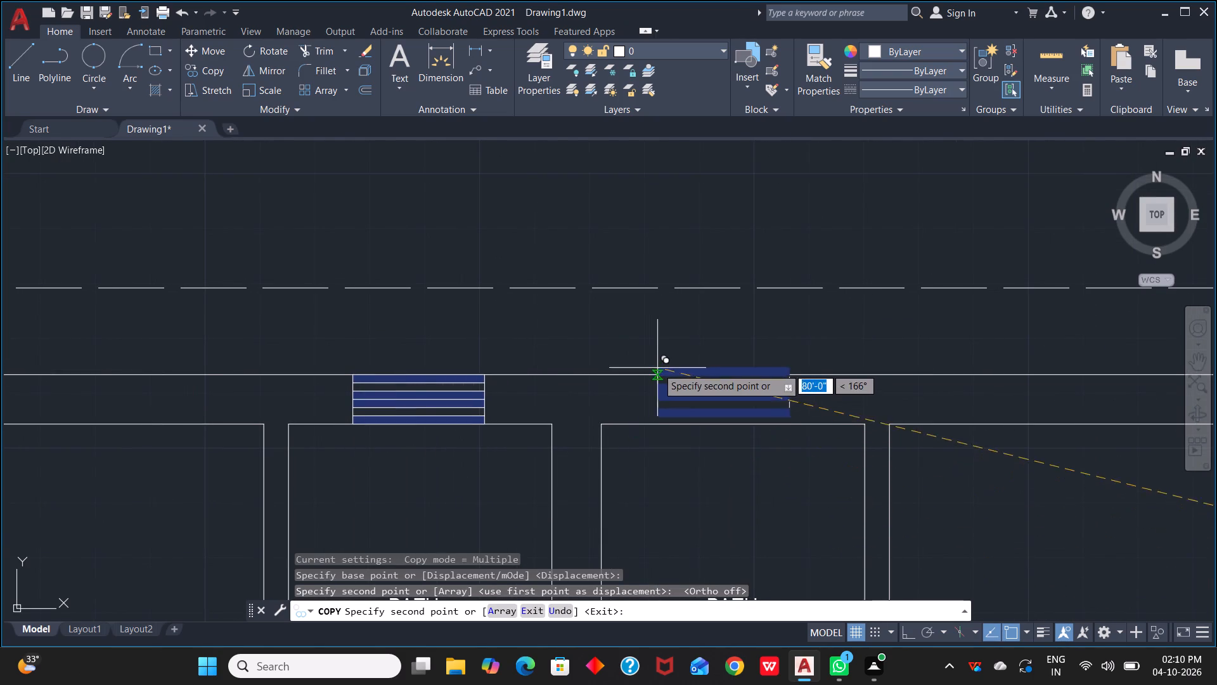
pyautogui.scroll(3, 668, 386)
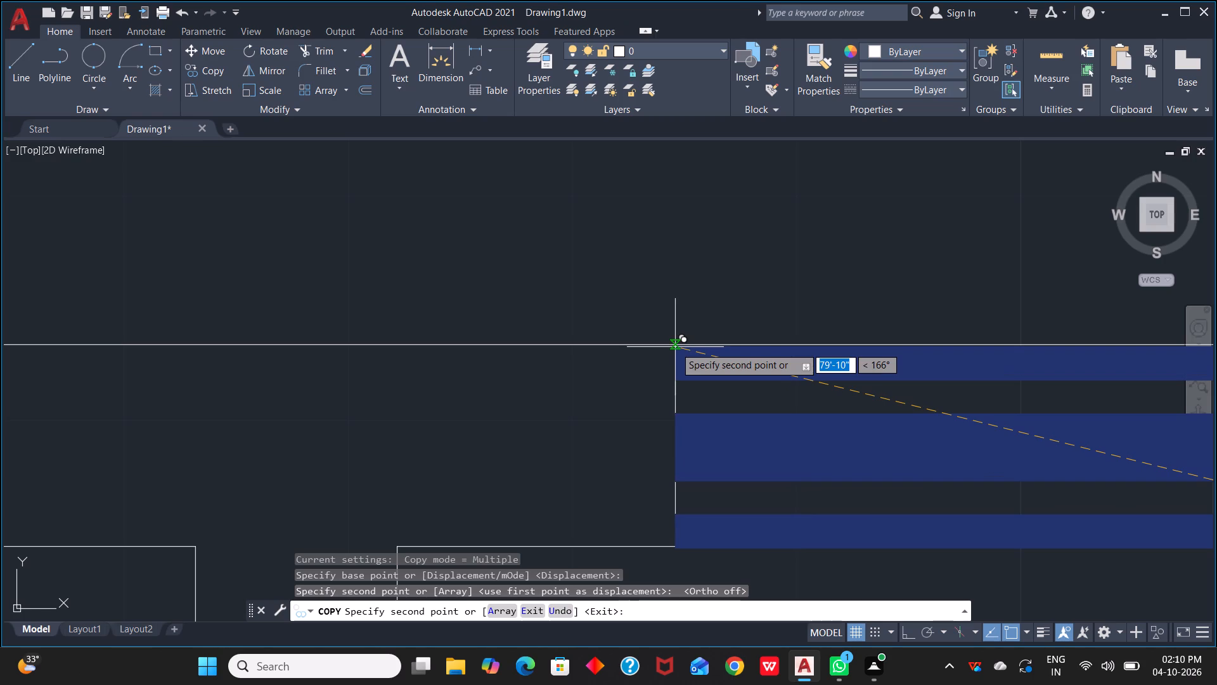
pyautogui.click(676, 346)
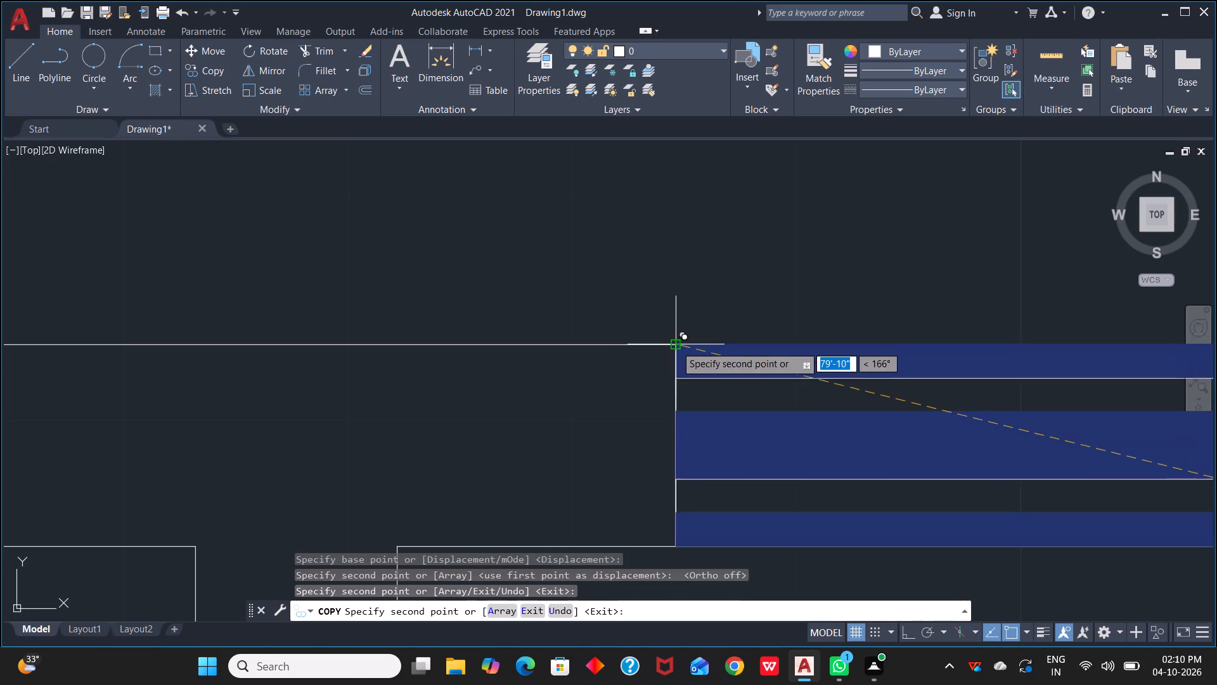
# Examine the remaining baths and outer walls of the floor plan for further 2' window positions, and end the copying.
pyautogui.scroll(-5, 759, 453)
pyautogui.moveTo(778, 506); pyautogui.dragTo(806, 293, button='middle')
pyautogui.scroll(-3, 810, 269)
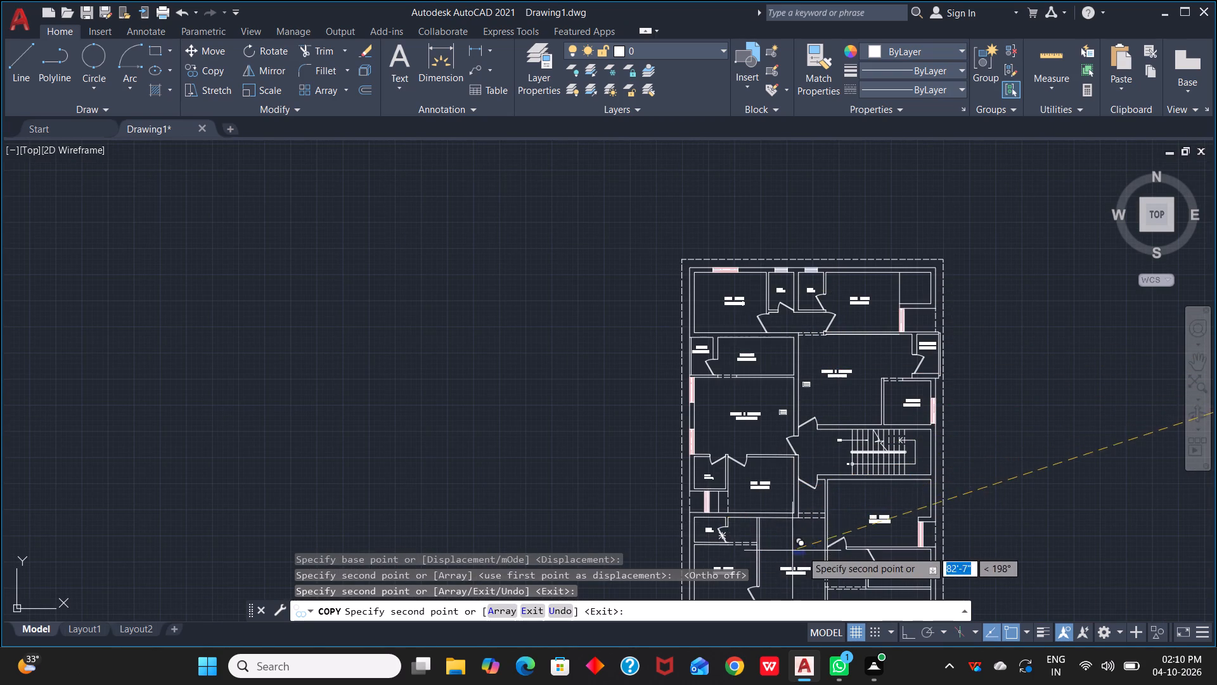
pyautogui.moveTo(802, 551); pyautogui.dragTo(811, 382, button='middle')
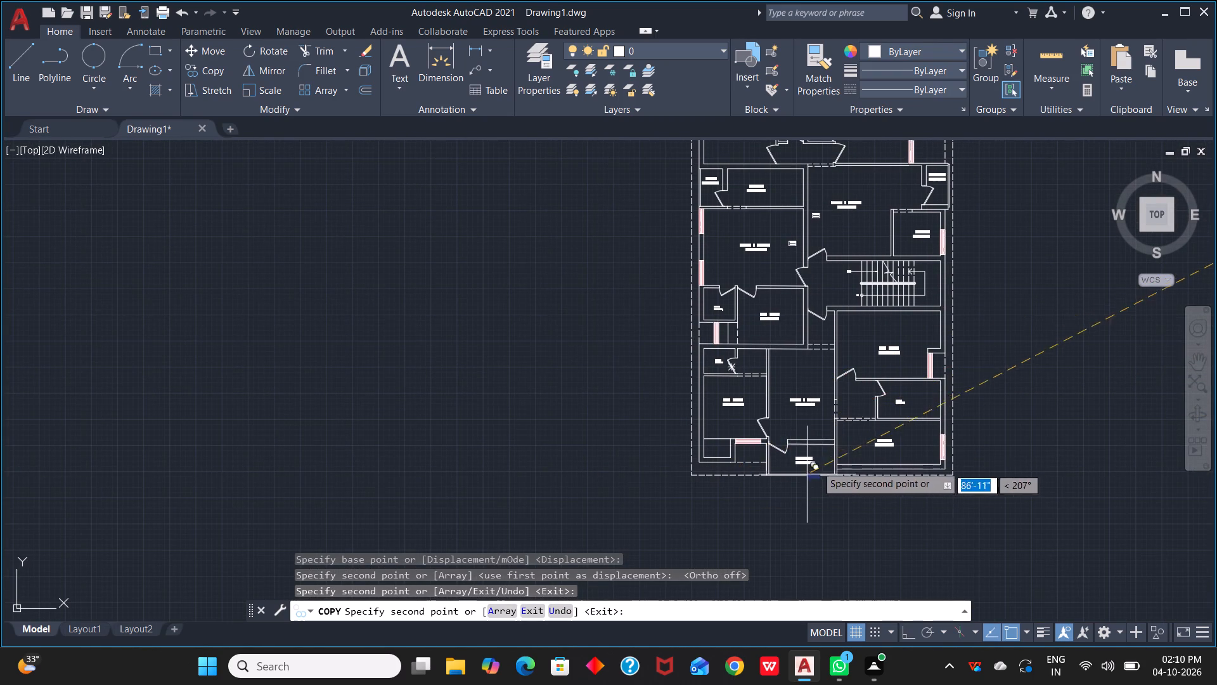
pyautogui.scroll(2, 704, 365)
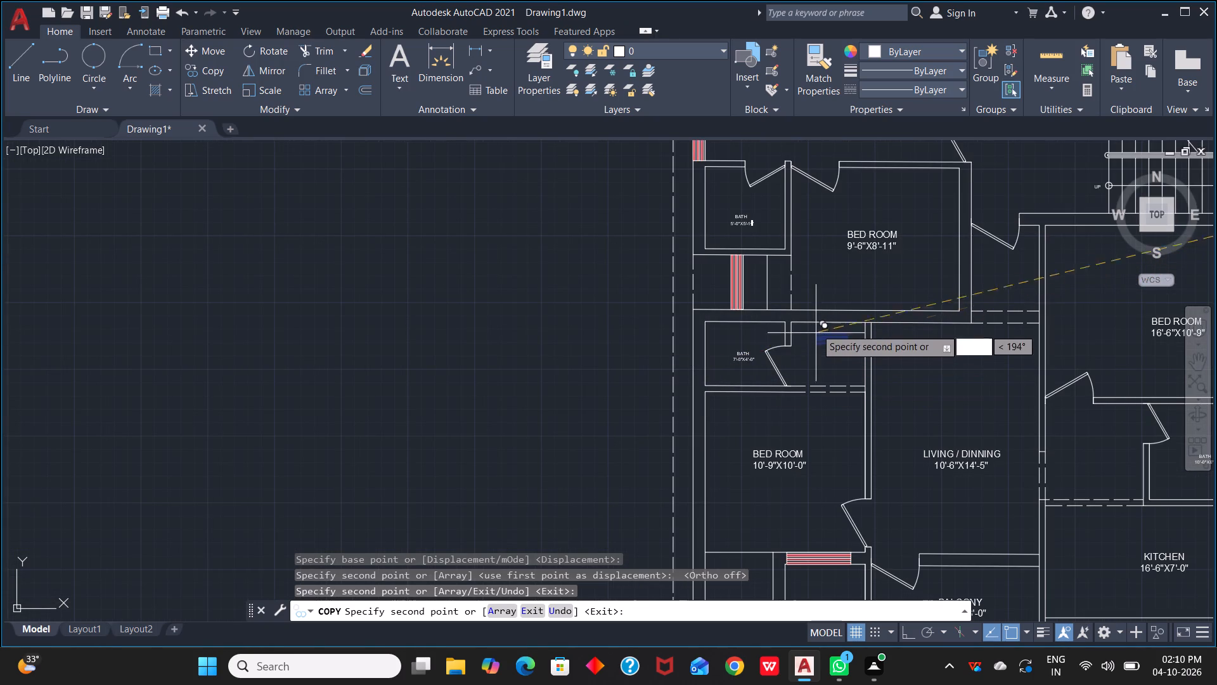
pyautogui.scroll(2, 775, 289)
pyautogui.moveTo(713, 280); pyautogui.dragTo(905, 502, button='middle')
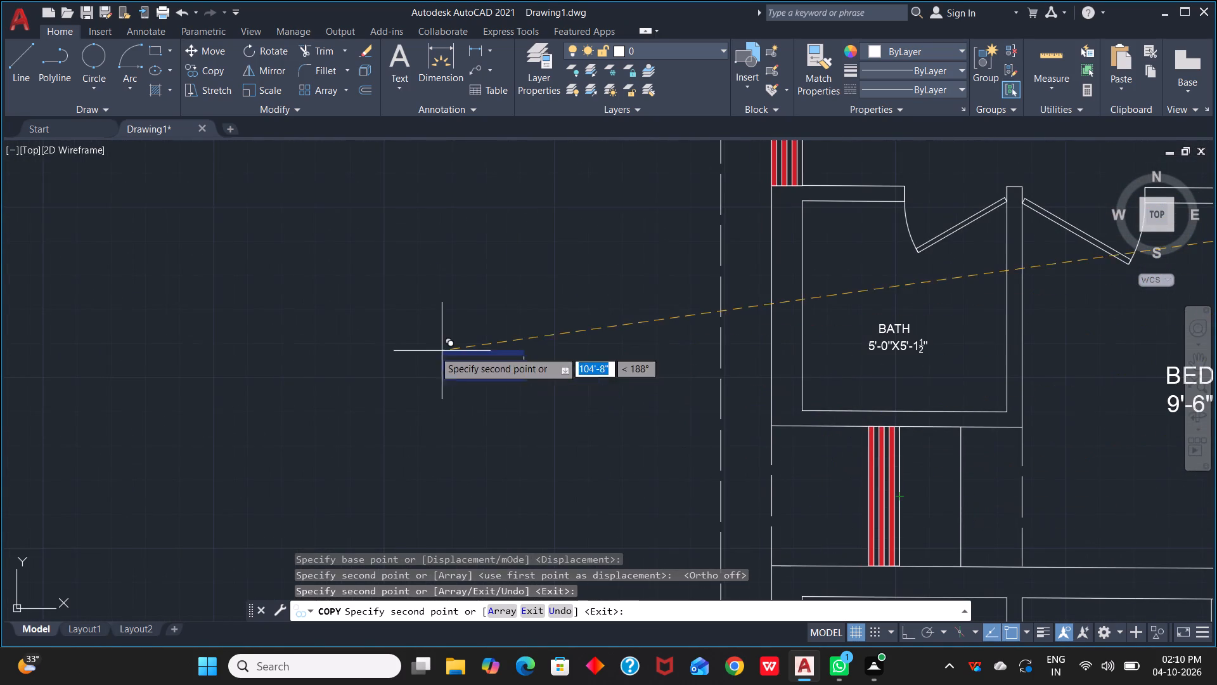
pyautogui.scroll(-4, 1177, 389)
pyautogui.moveTo(1123, 405); pyautogui.dragTo(172, 405, button='middle')
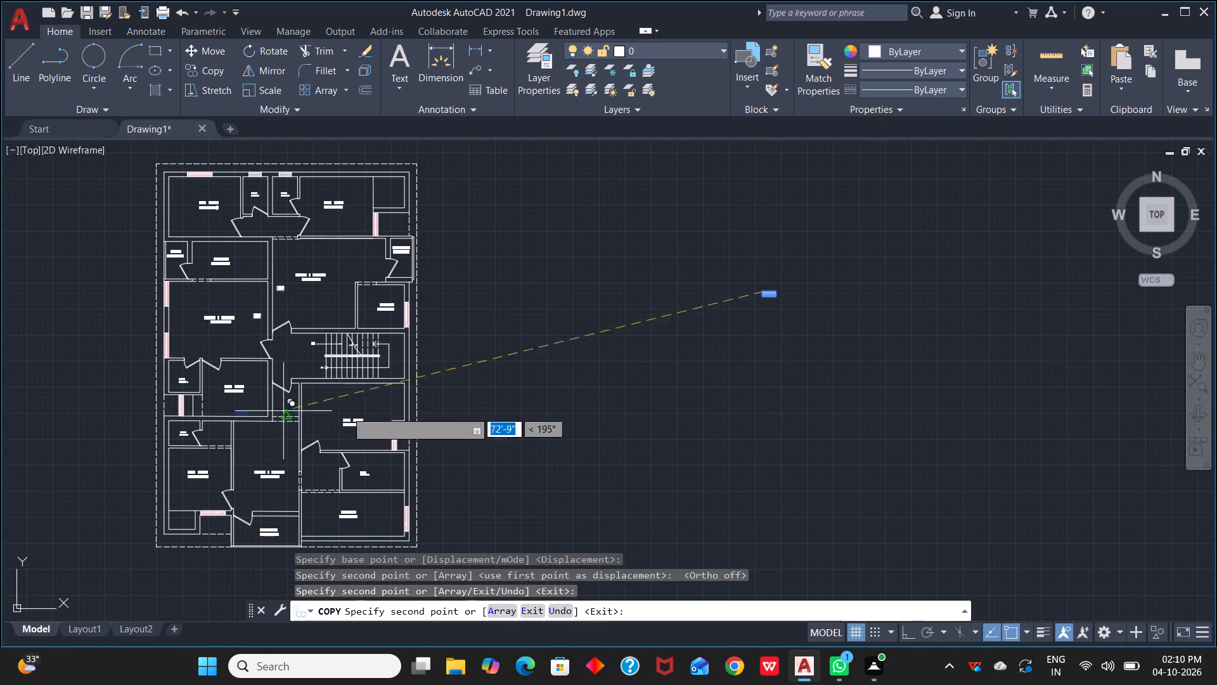
pyautogui.press('Escape')
# Rotate the original blue window 270° about its upper-left corner, with ortho on, so that it stands vertically.
pyautogui.scroll(3, 674, 353)
pyautogui.scroll(-2, 804, 320)
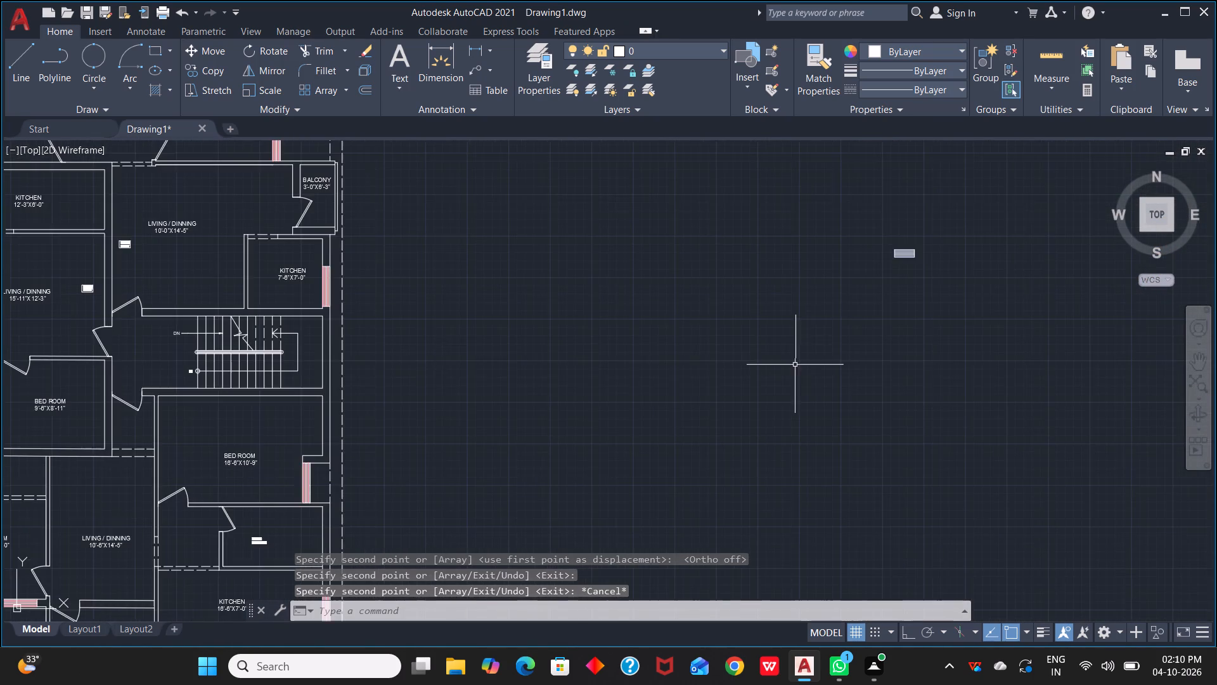
pyautogui.moveTo(794, 351); pyautogui.dragTo(487, 473, button='middle')
pyautogui.scroll(2, 587, 405)
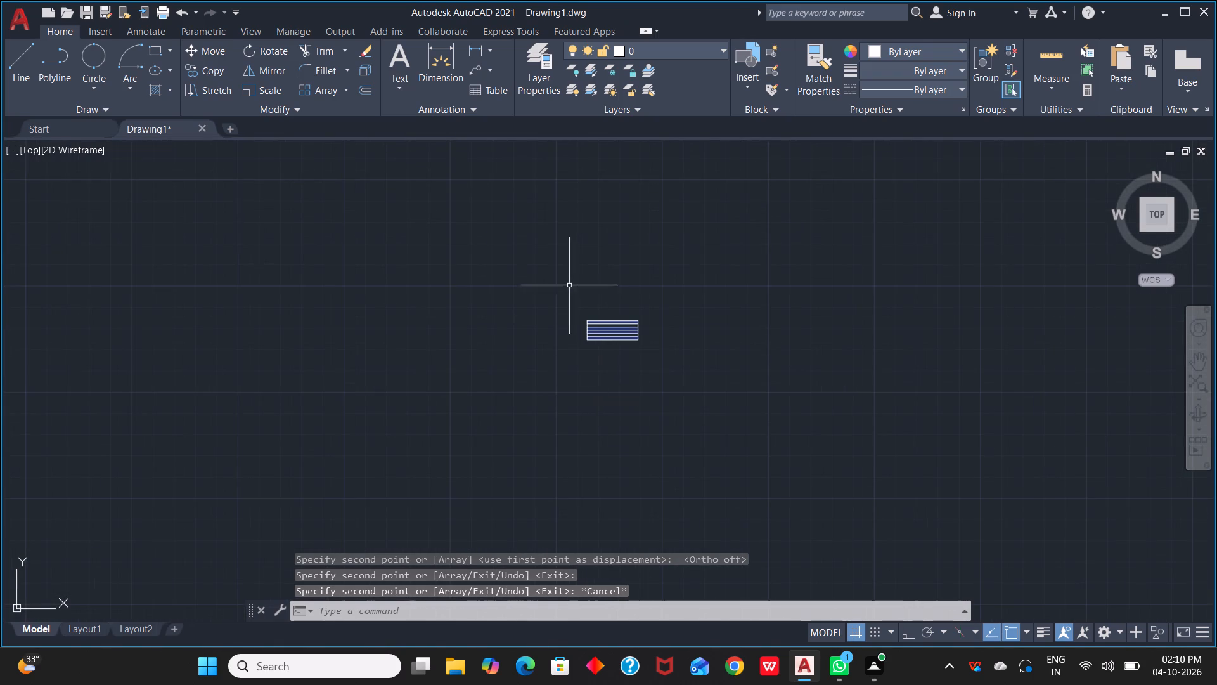
pyautogui.moveTo(569, 285); pyautogui.dragTo(582, 292)
pyautogui.click(773, 414)
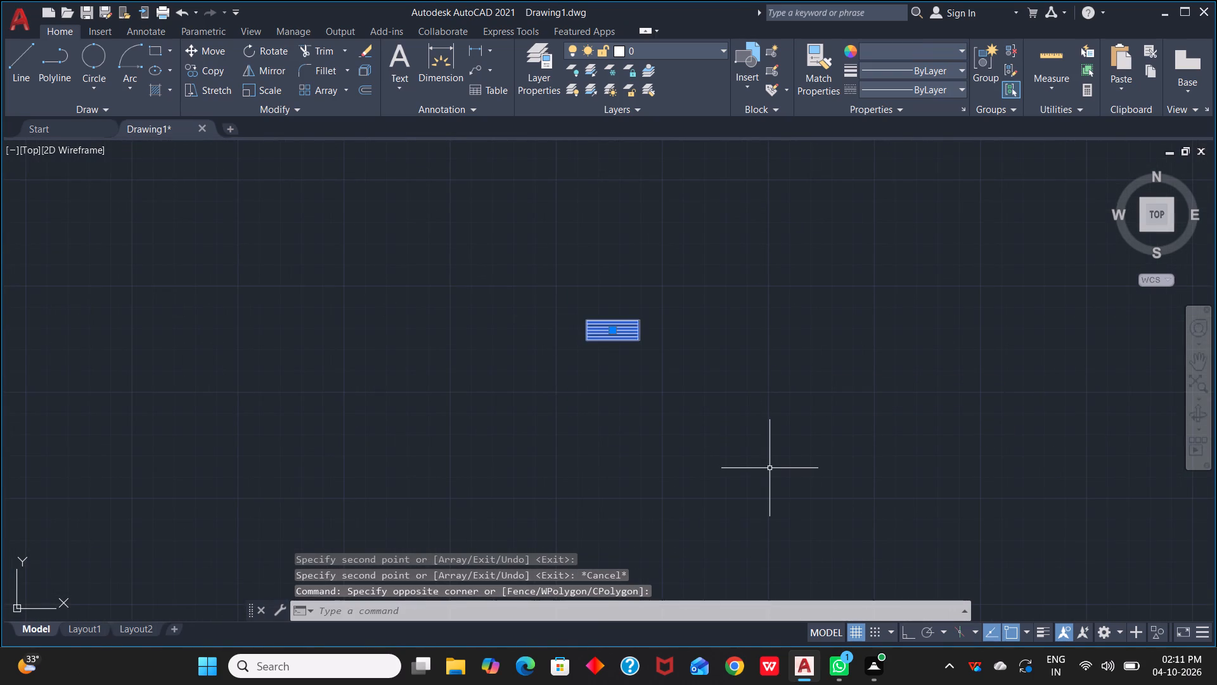
pyautogui.press('c')
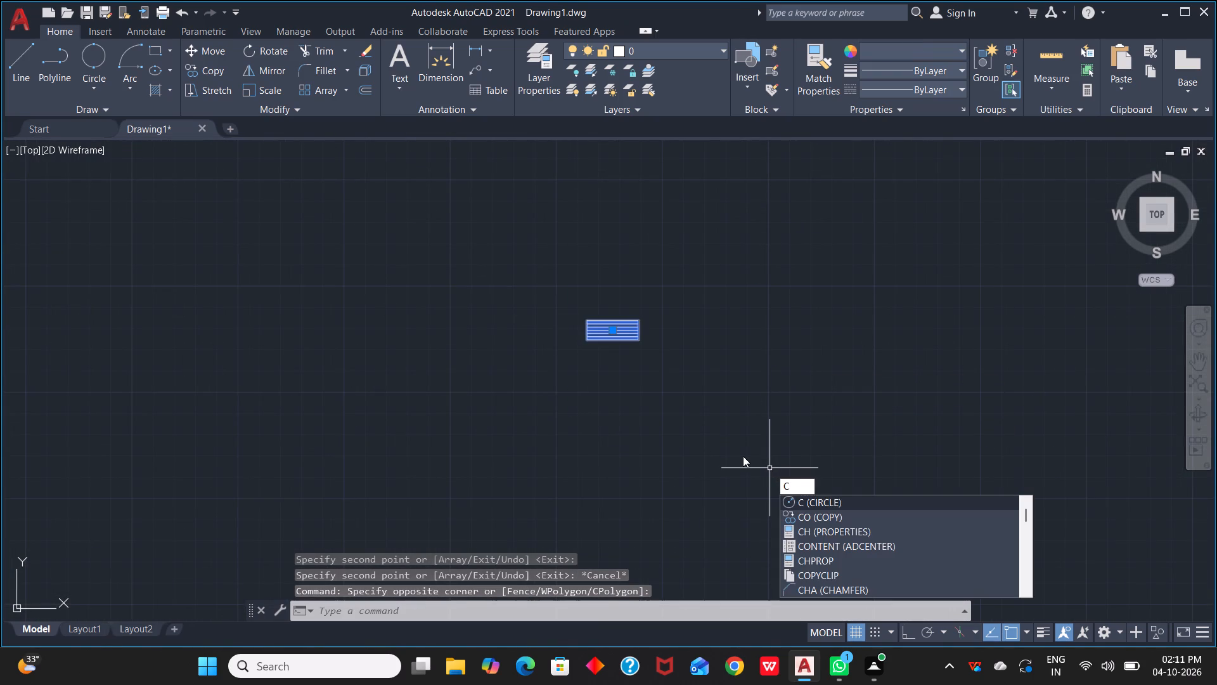
pyautogui.press('BackSpace')
pyautogui.write('RO')
pyautogui.press('space')
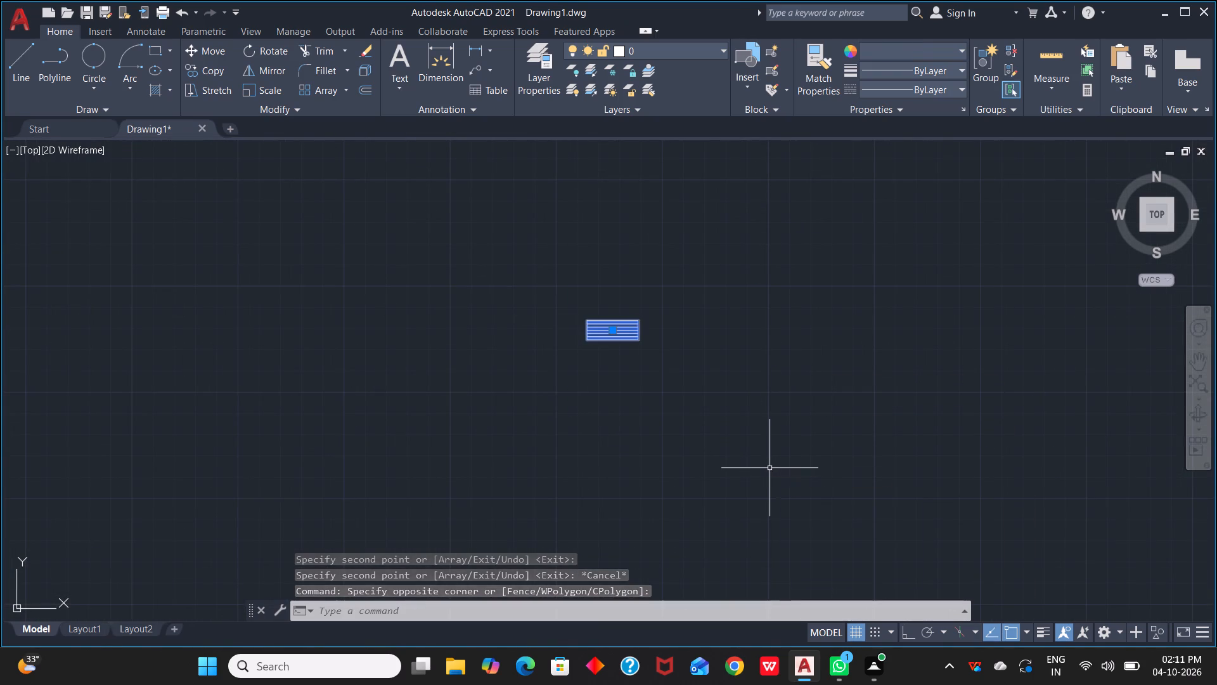
pyautogui.scroll(4, 591, 332)
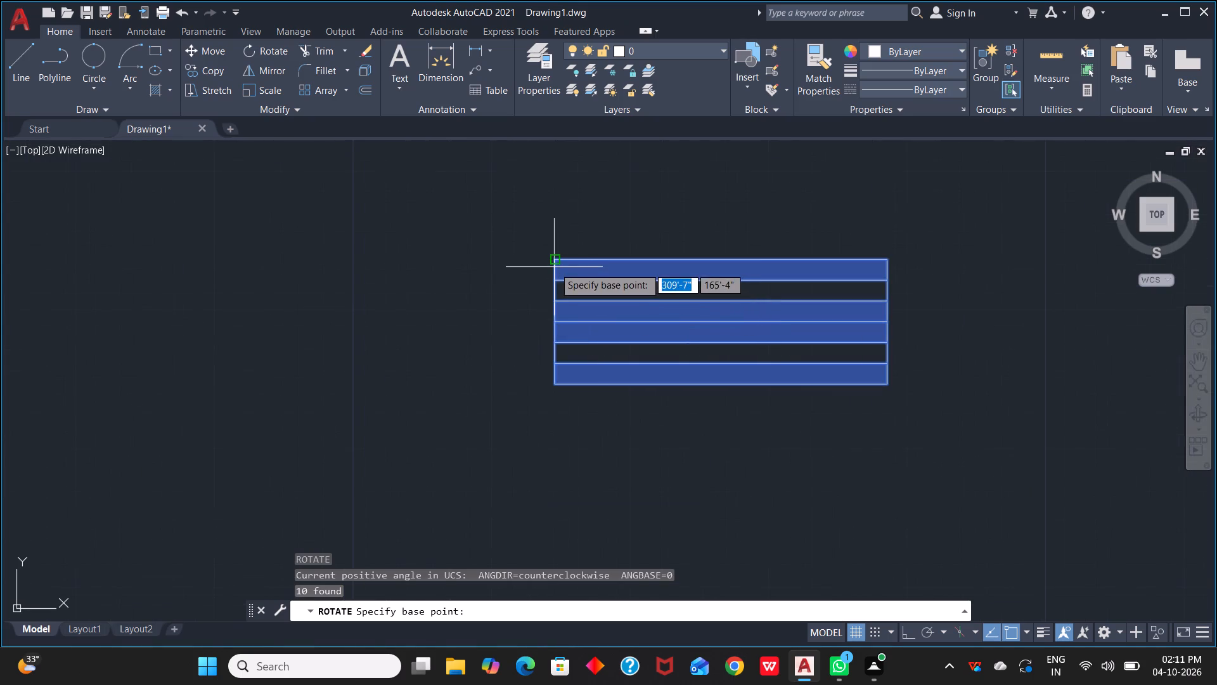
pyautogui.click(554, 267)
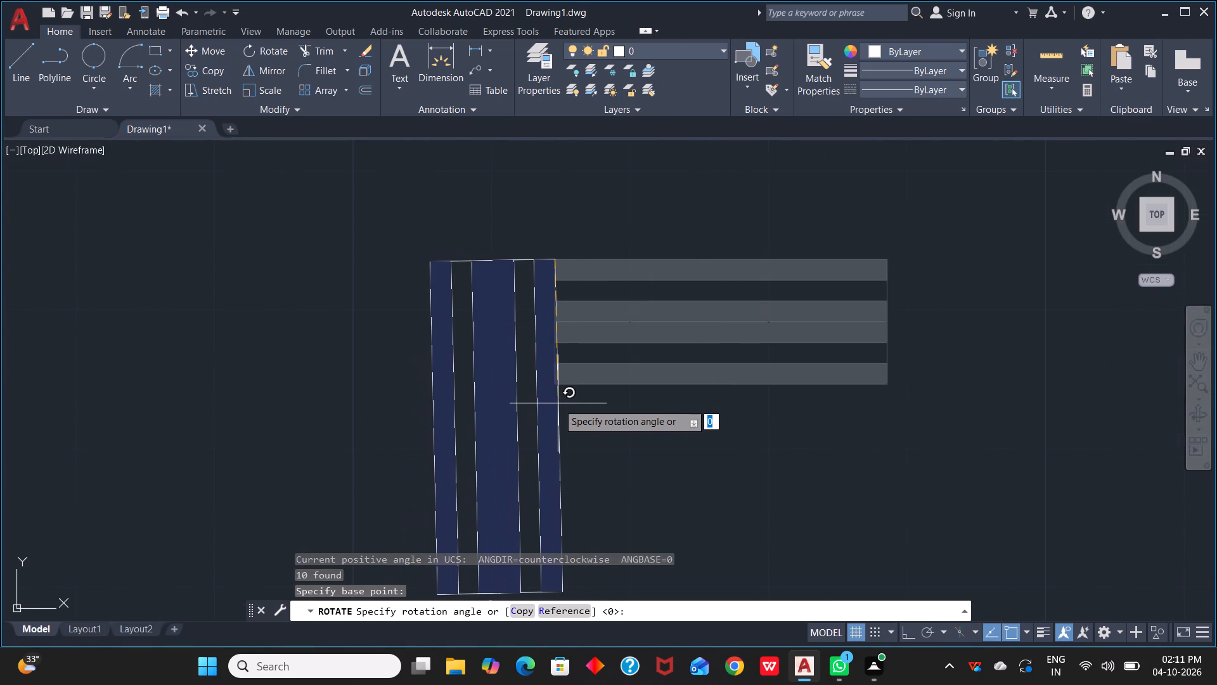
pyautogui.press('F8')
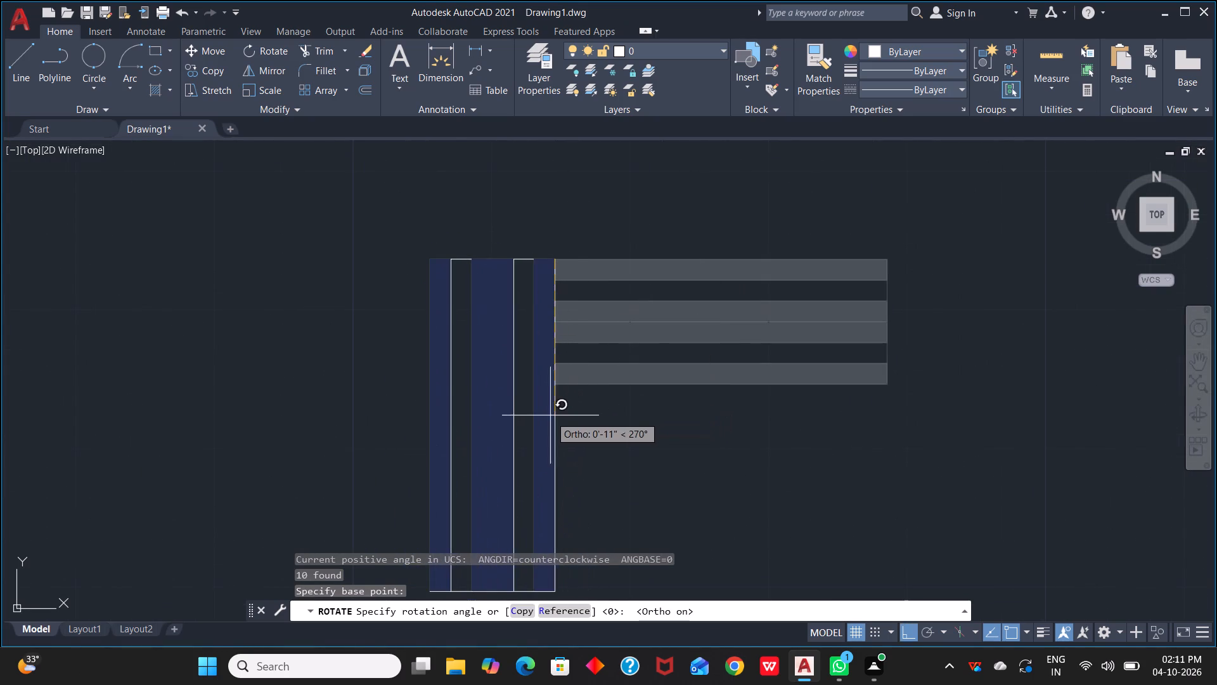
pyautogui.click(550, 417)
pyautogui.scroll(-2, 643, 376)
pyautogui.moveTo(643, 376); pyautogui.dragTo(810, 306, button='middle')
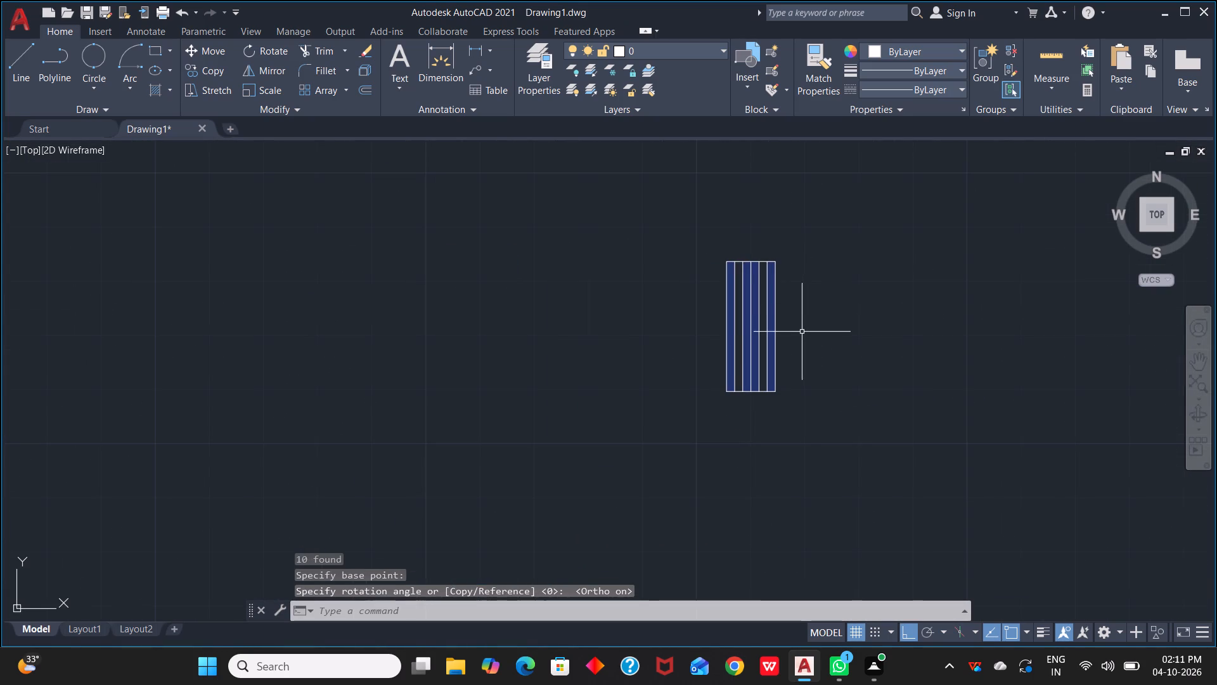
pyautogui.press('Escape')
# Copy the vertical blue window by its upper-left corner into the west outer wall of the 7'-0"X4'-0" bath, with ortho off.
pyautogui.moveTo(697, 238); pyautogui.dragTo(714, 250)
pyautogui.click(807, 443)
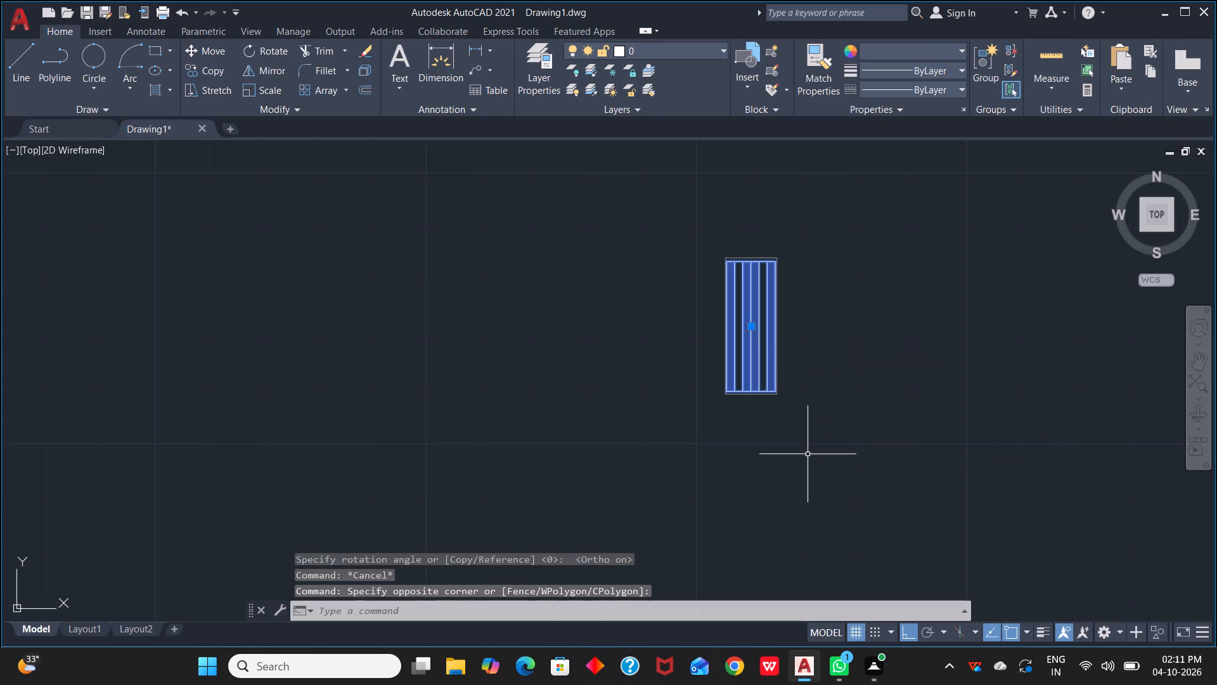
pyautogui.press('c')
pyautogui.press('o')
pyautogui.press('space')
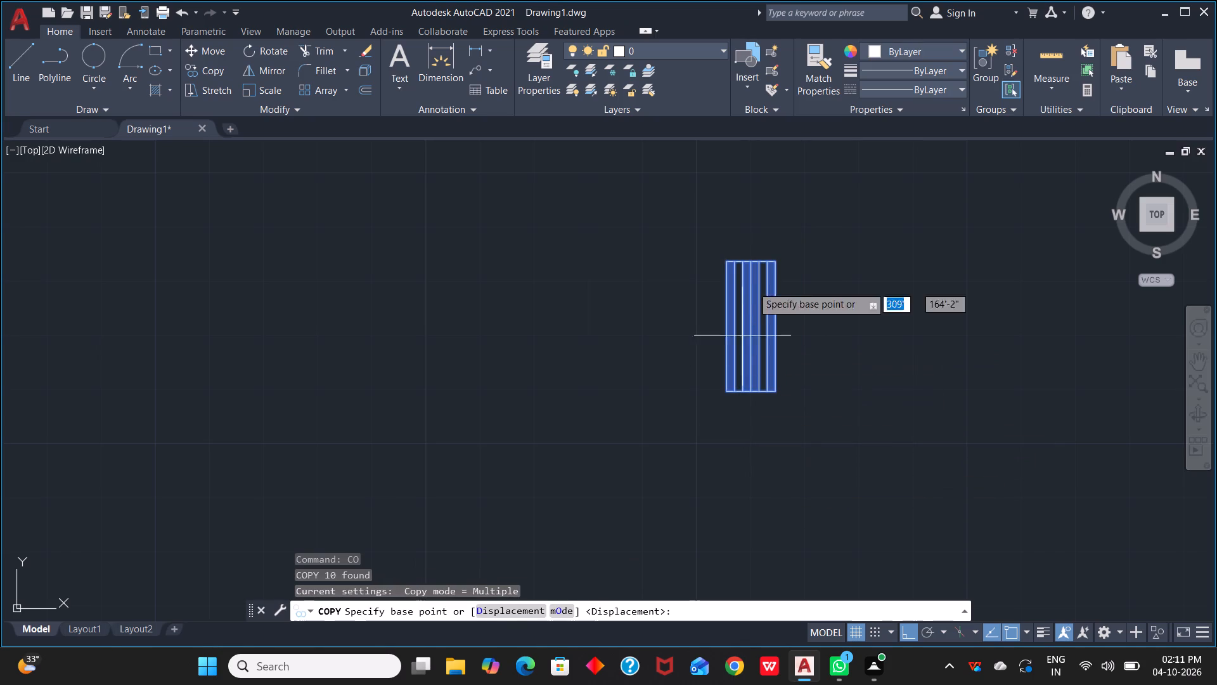
pyautogui.click(725, 263)
pyautogui.scroll(-4, 330, 338)
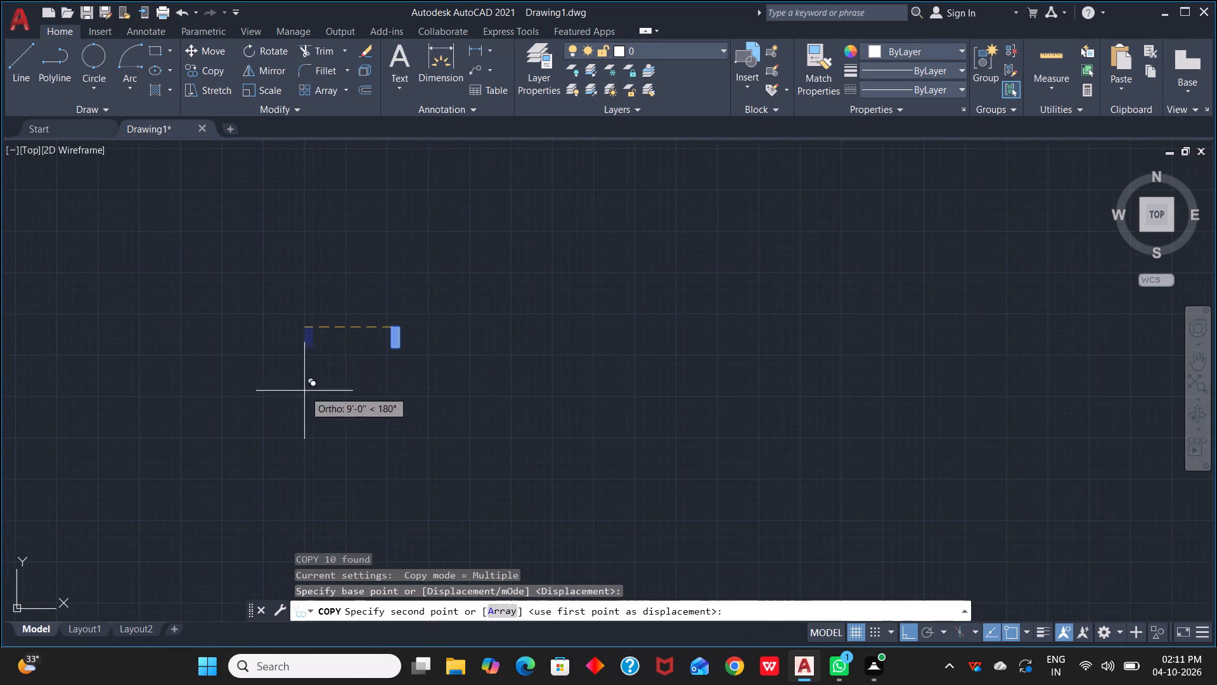
pyautogui.press('F8')
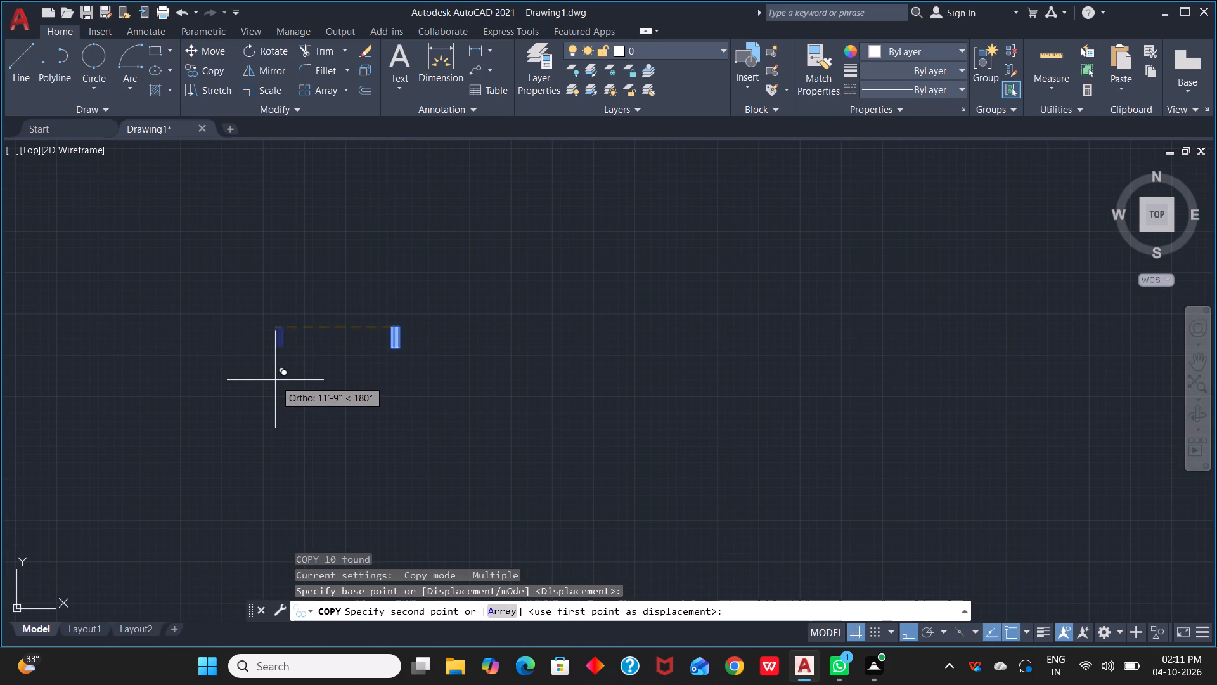
pyautogui.scroll(-2, 136, 389)
pyautogui.moveTo(125, 388); pyautogui.dragTo(951, 379, button='middle')
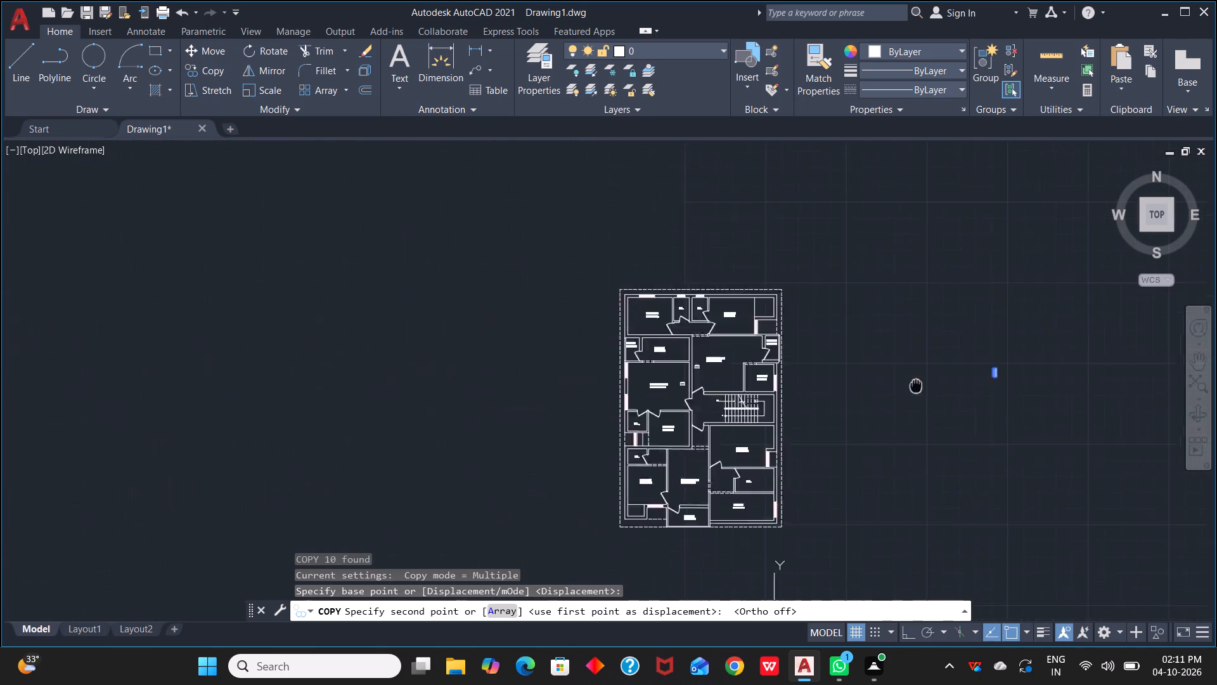
pyautogui.moveTo(951, 379); pyautogui.dragTo(1121, 343, button='middle')
pyautogui.scroll(5, 866, 400)
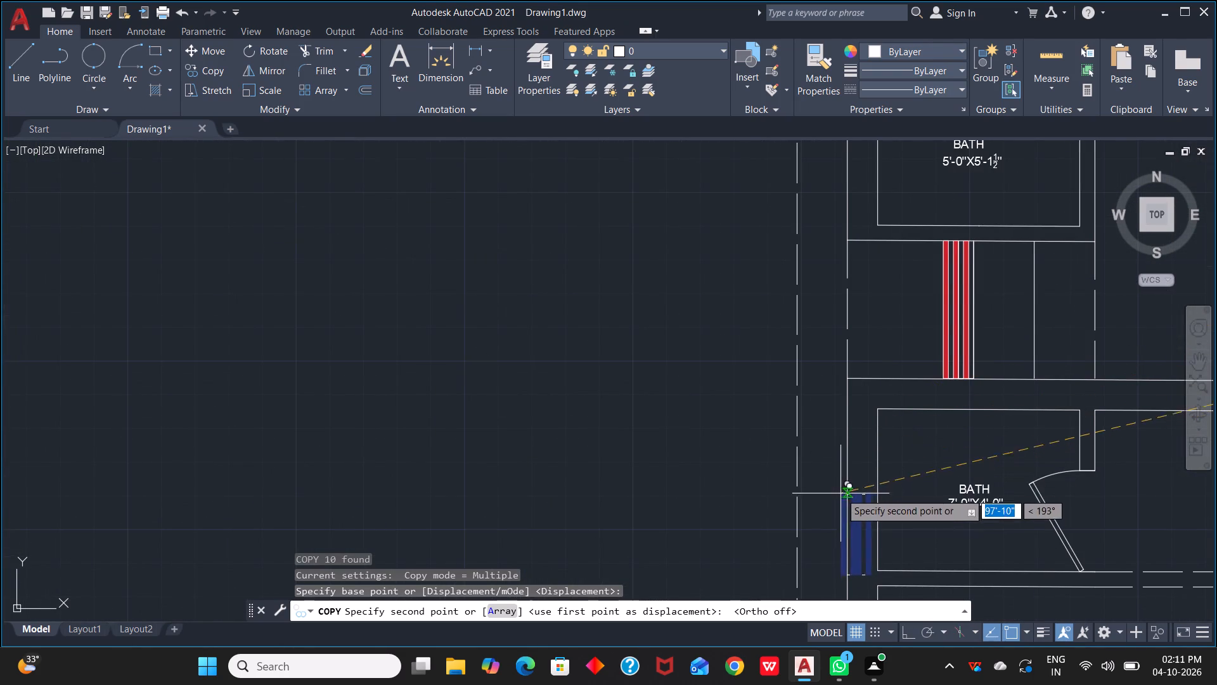
pyautogui.scroll(3, 848, 467)
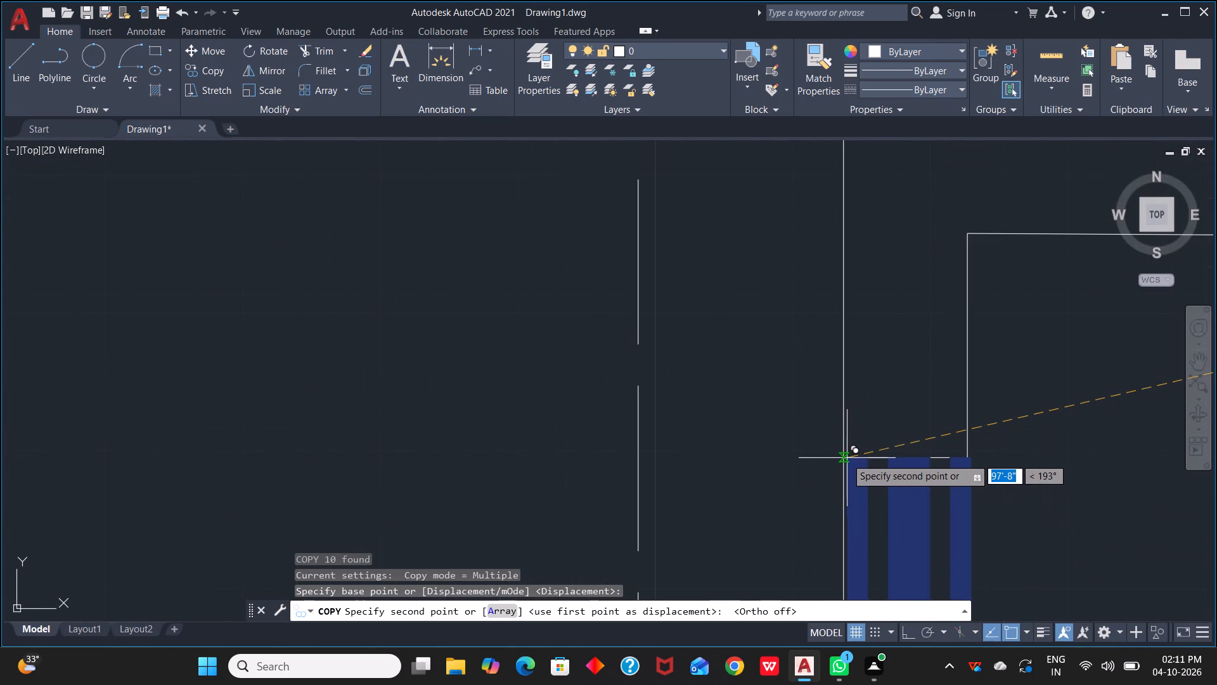
pyautogui.click(843, 458)
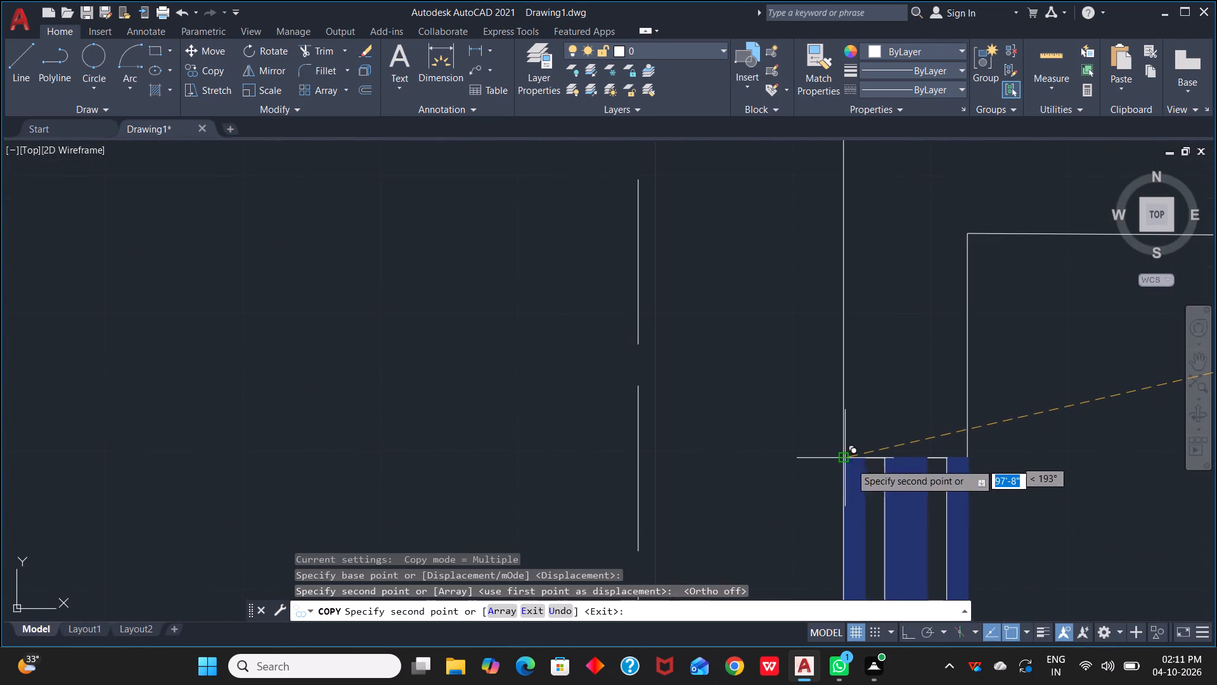
# Place a second copy of the vertical blue window about midway along the east outer wall of the 10'-0"X6'-0" bath.
pyautogui.scroll(-4, 941, 466)
pyautogui.moveTo(975, 469); pyautogui.dragTo(523, 358, button='middle')
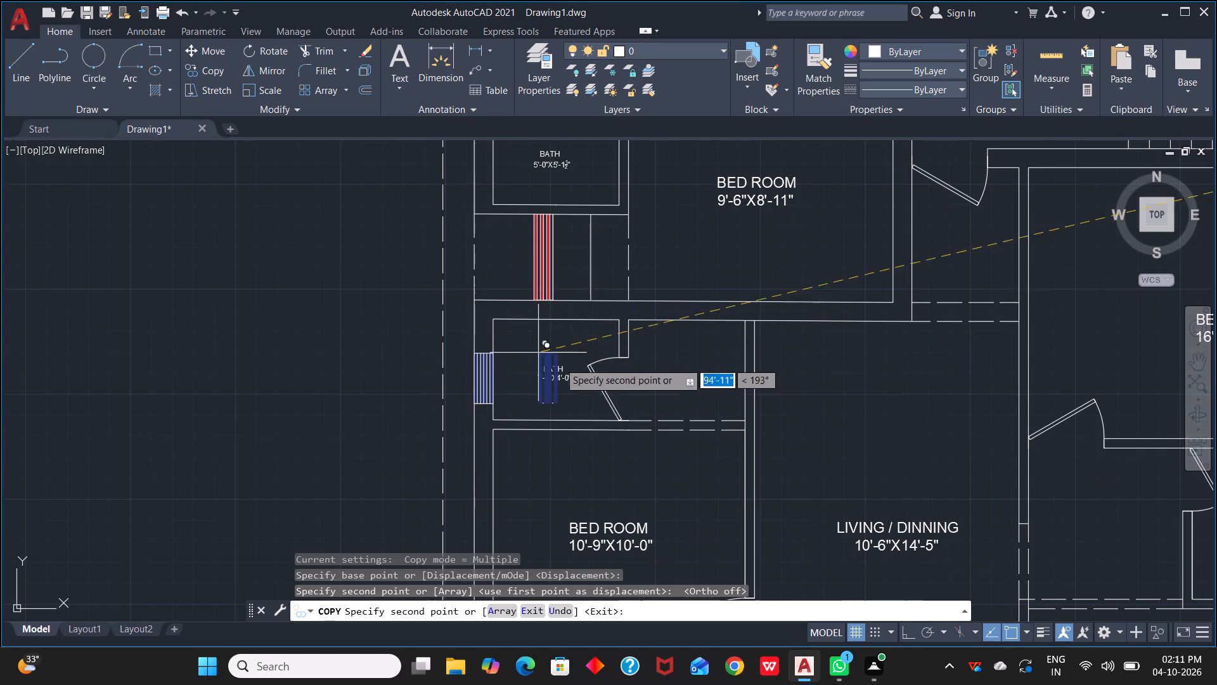
pyautogui.moveTo(890, 447); pyautogui.dragTo(844, 230, button='middle')
pyautogui.scroll(-1, 832, 232)
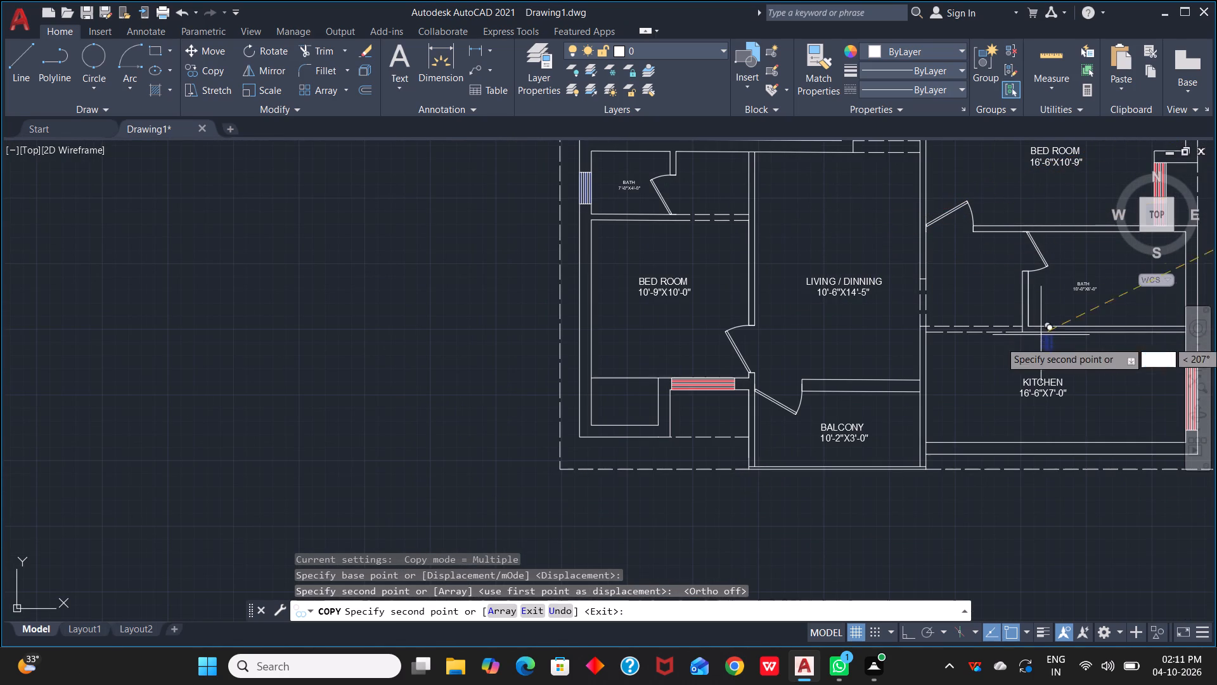
pyautogui.moveTo(1090, 316); pyautogui.dragTo(814, 368, button='middle')
pyautogui.scroll(1, 900, 334)
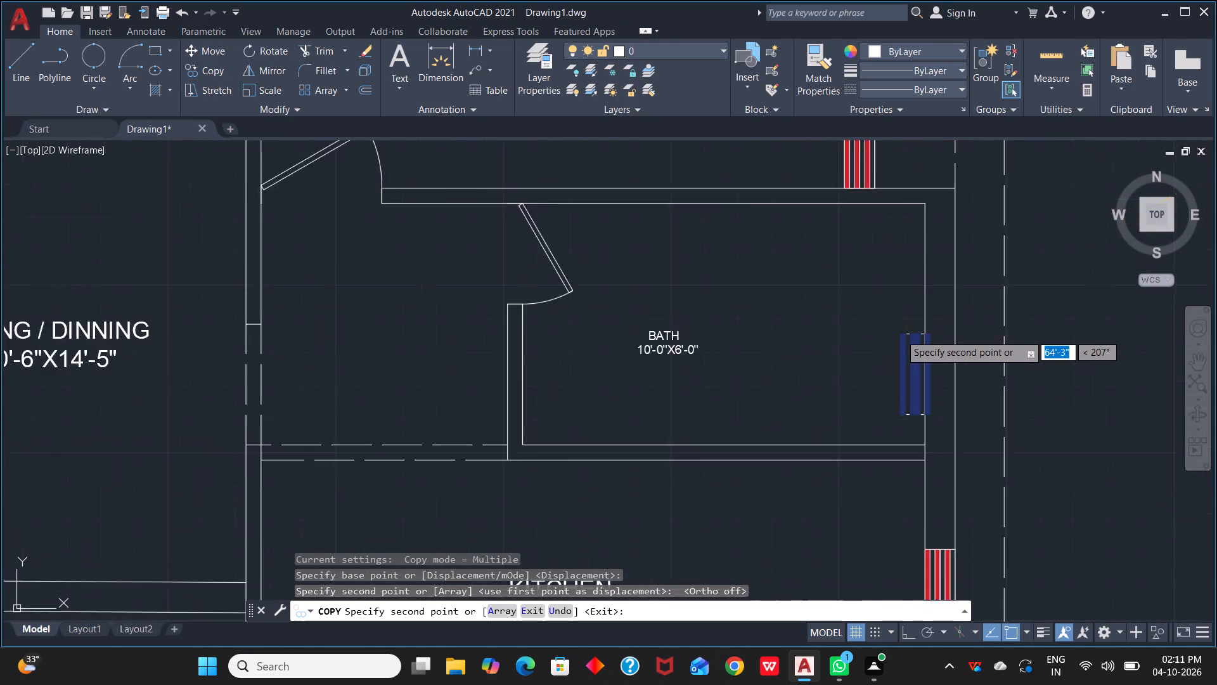
pyautogui.scroll(2, 900, 334)
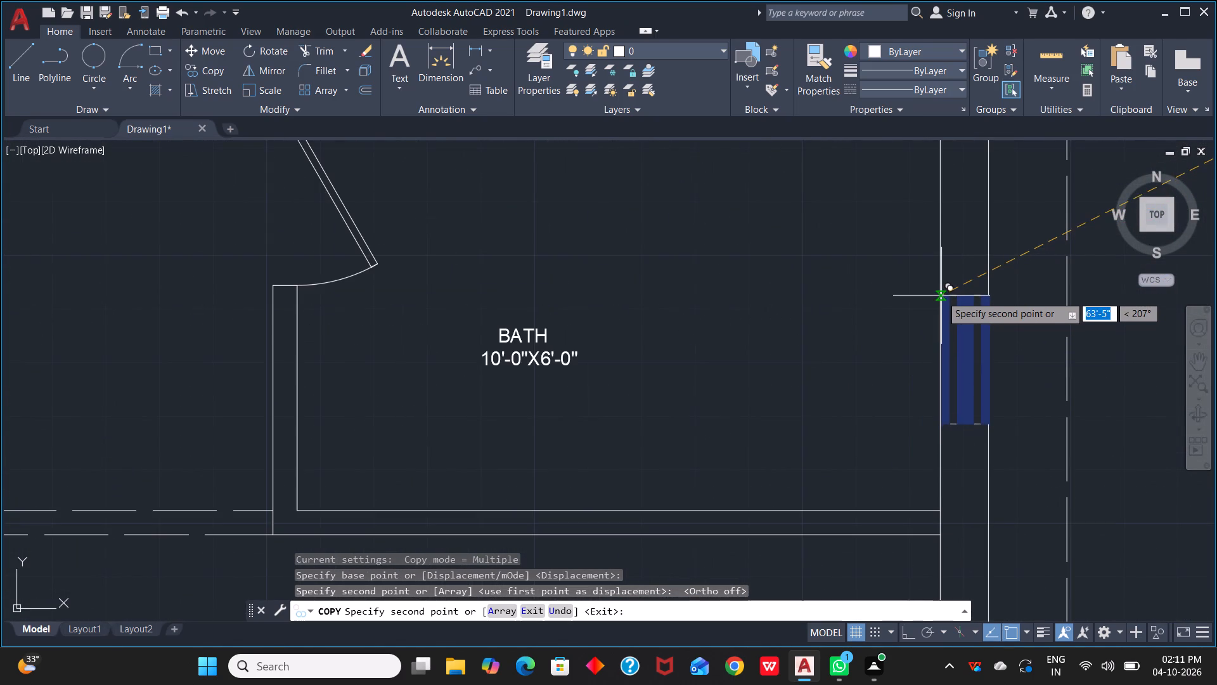
pyautogui.scroll(3, 940, 294)
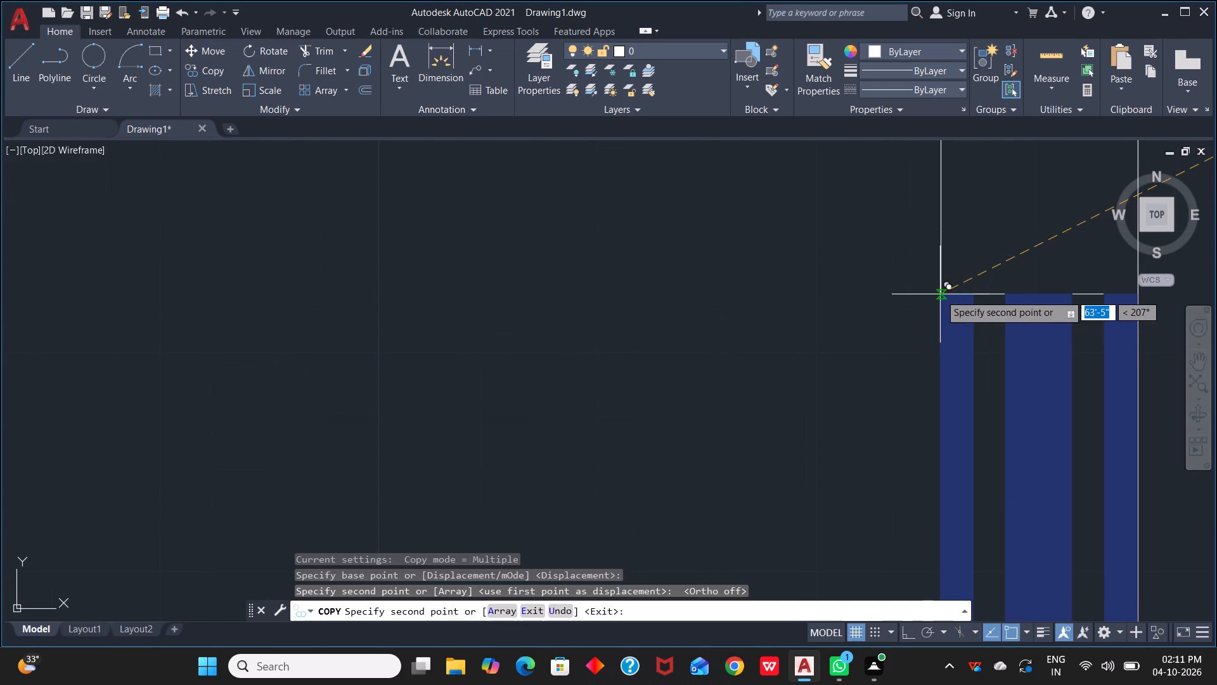
pyautogui.click(940, 294)
# Examine the northern rooms, utility and living area for further 2' window positions, and end the copying.
pyautogui.scroll(-3, 908, 398)
pyautogui.scroll(-3, 815, 267)
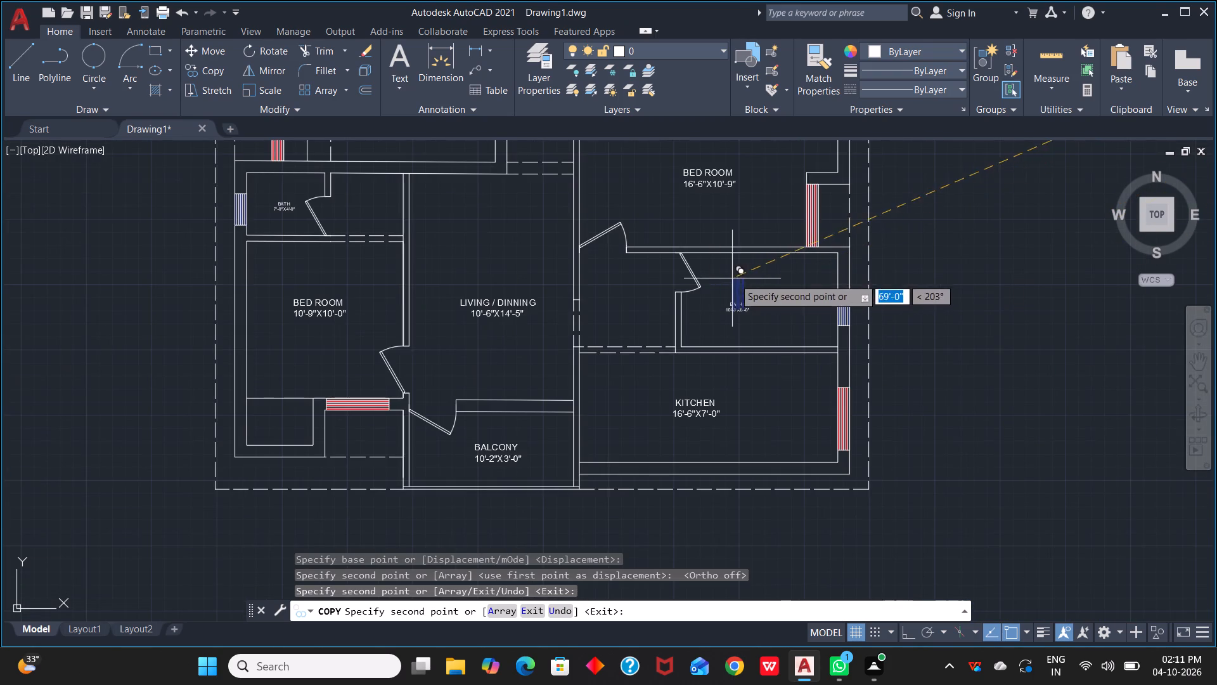
pyautogui.moveTo(734, 278); pyautogui.dragTo(825, 494, button='middle')
pyautogui.scroll(-2, 873, 322)
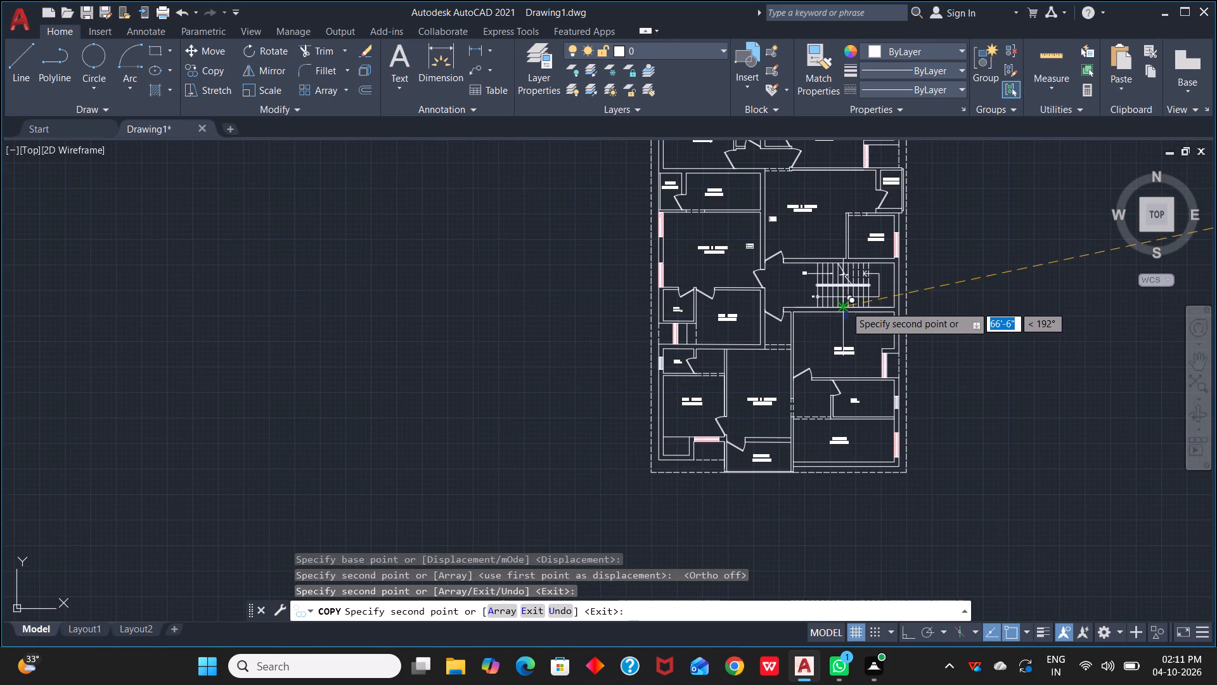
pyautogui.scroll(4, 679, 186)
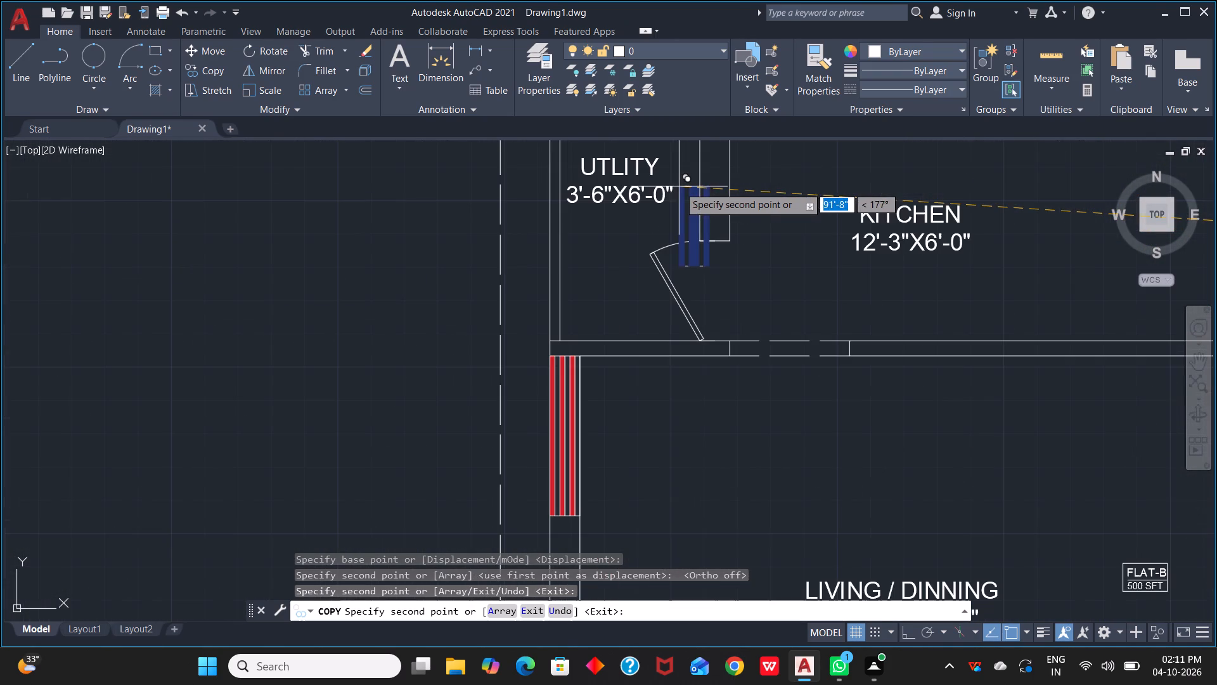
pyautogui.scroll(-2, 710, 195)
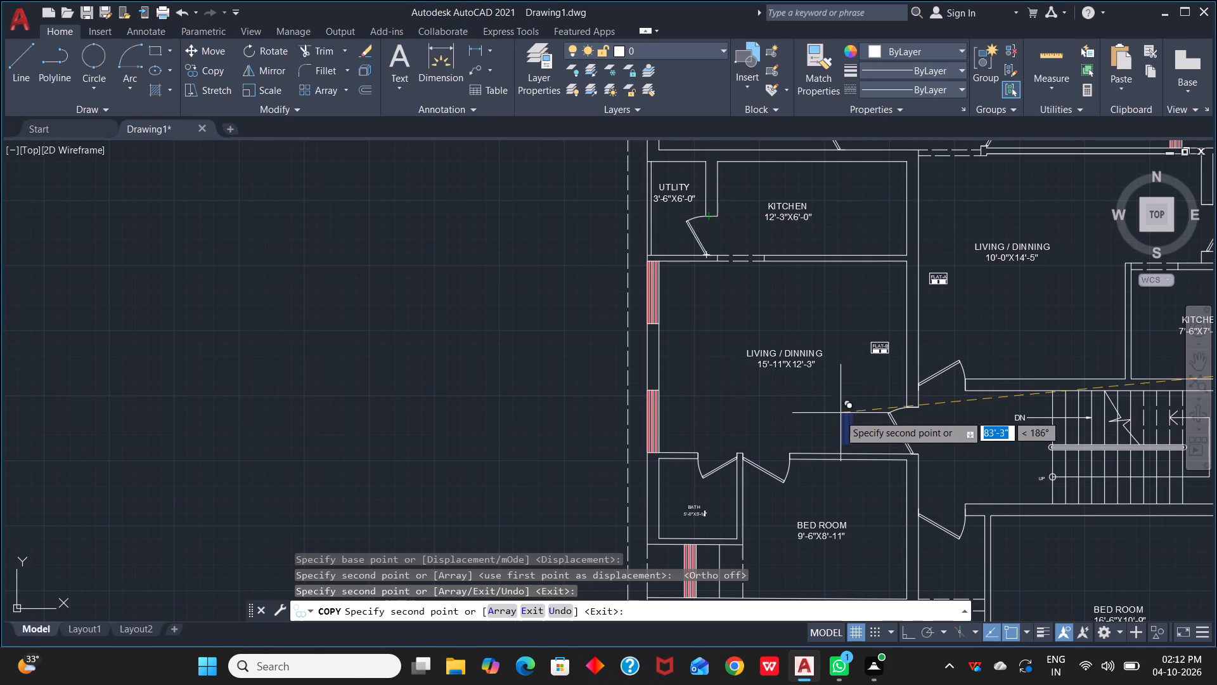
pyautogui.press('Escape')
pyautogui.scroll(-3, 902, 358)
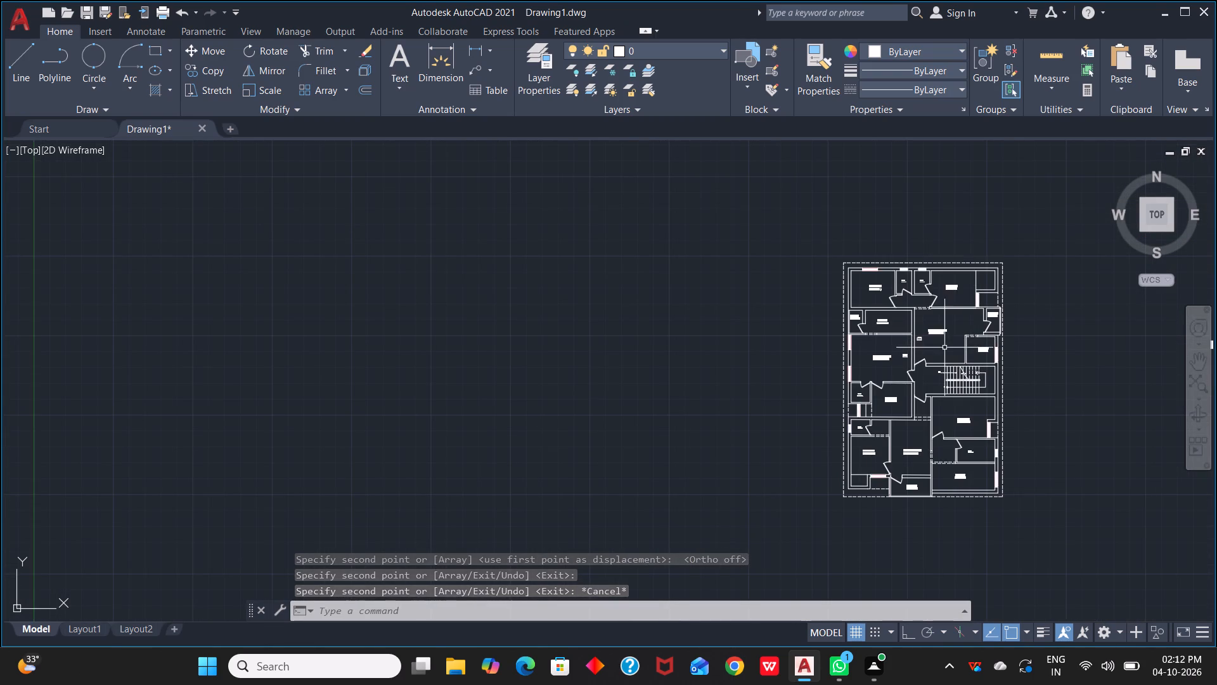
# Copy the 11'-6" bedroom's red north window by its upper-left corner into the north wall of the 11'-9"X9'-6" bedroom.
pyautogui.scroll(1, 940, 358)
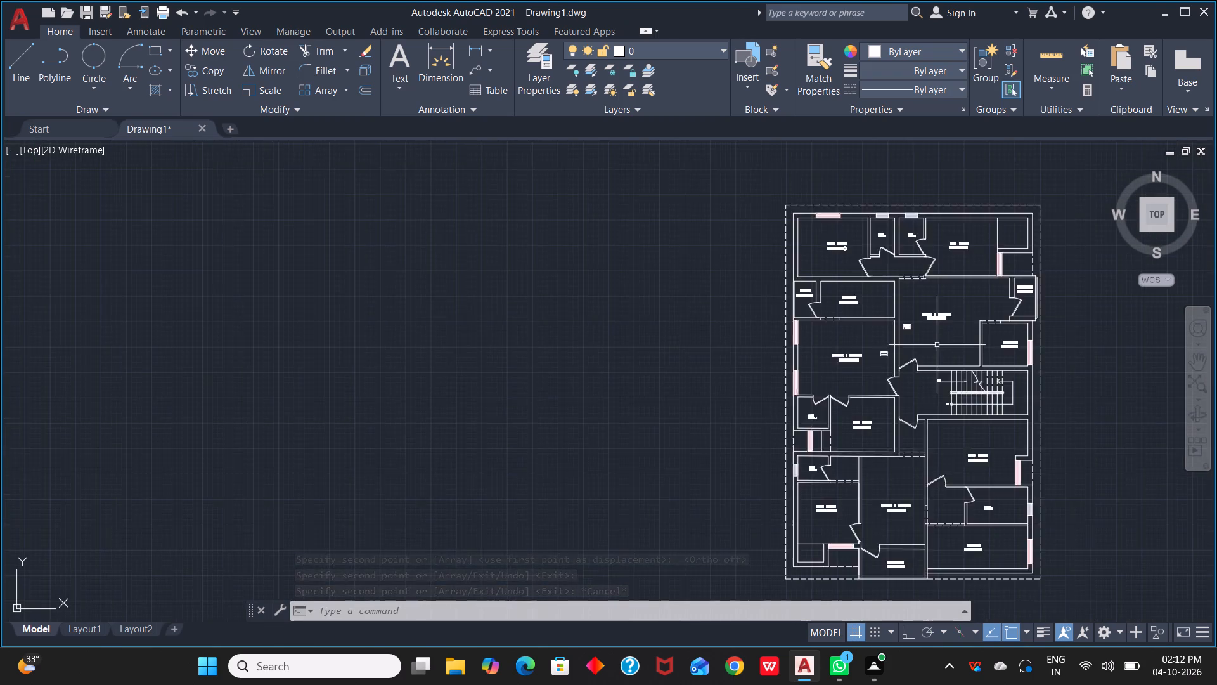
pyautogui.scroll(2, 937, 345)
pyautogui.moveTo(958, 316); pyautogui.dragTo(880, 530, button='middle')
pyautogui.scroll(-1, 880, 528)
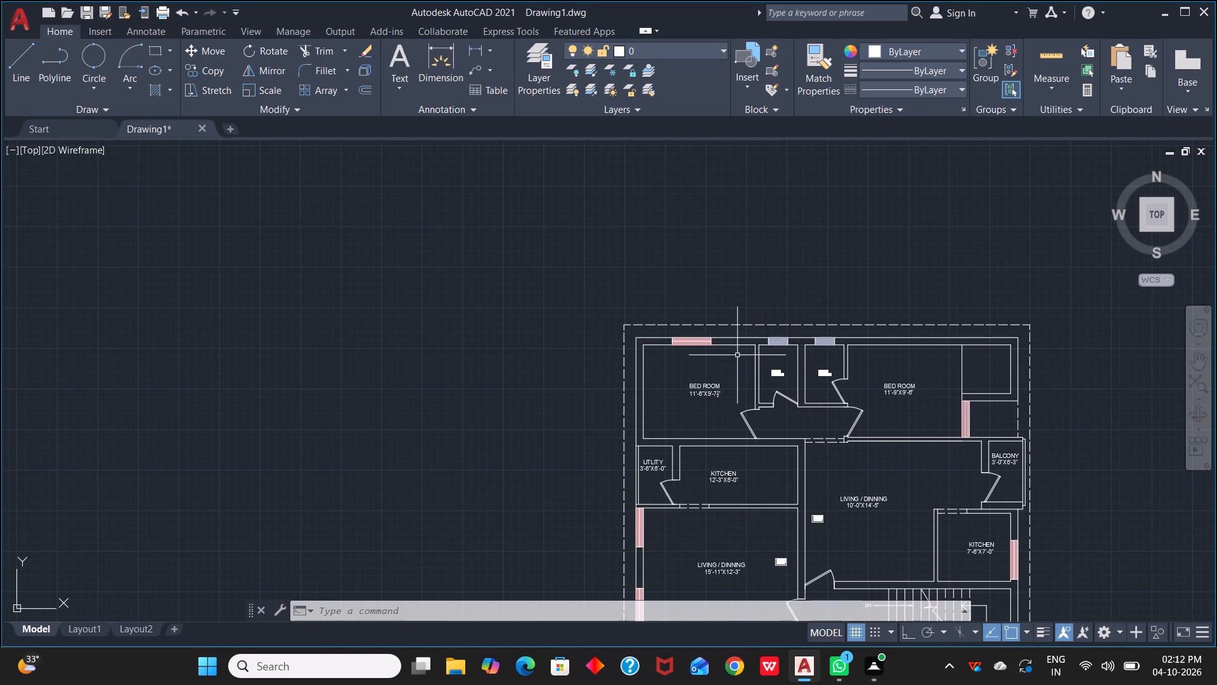
pyautogui.click(706, 343)
pyautogui.press('c')
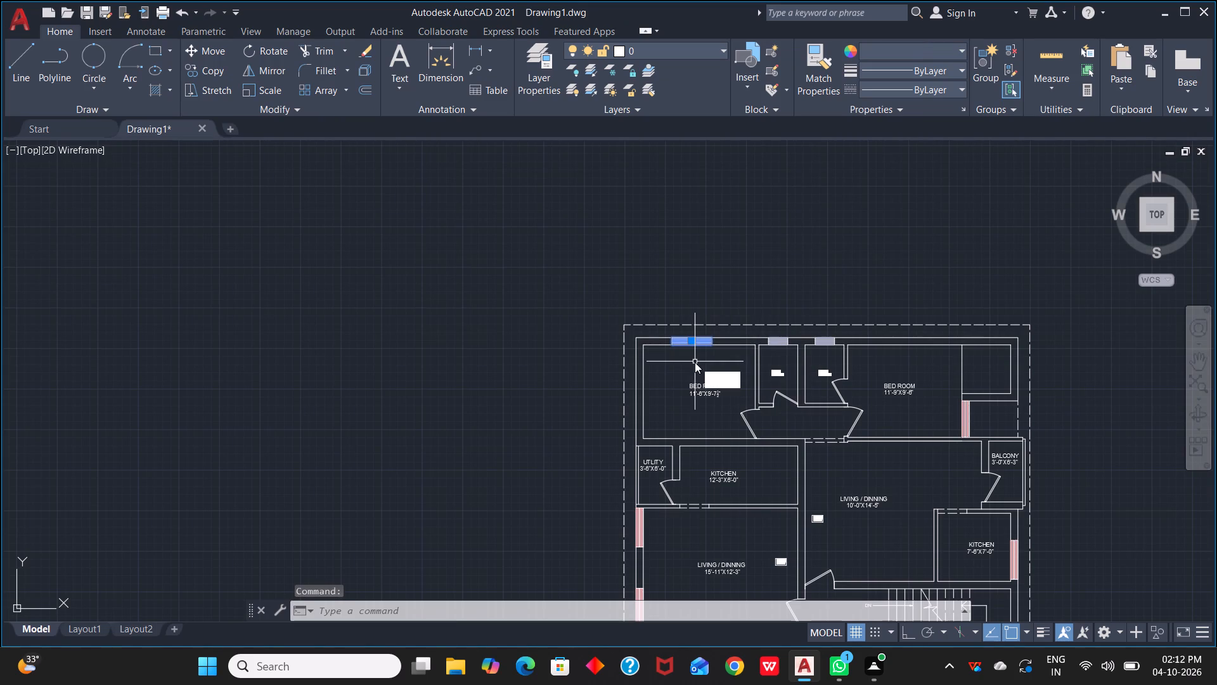
pyautogui.press('o')
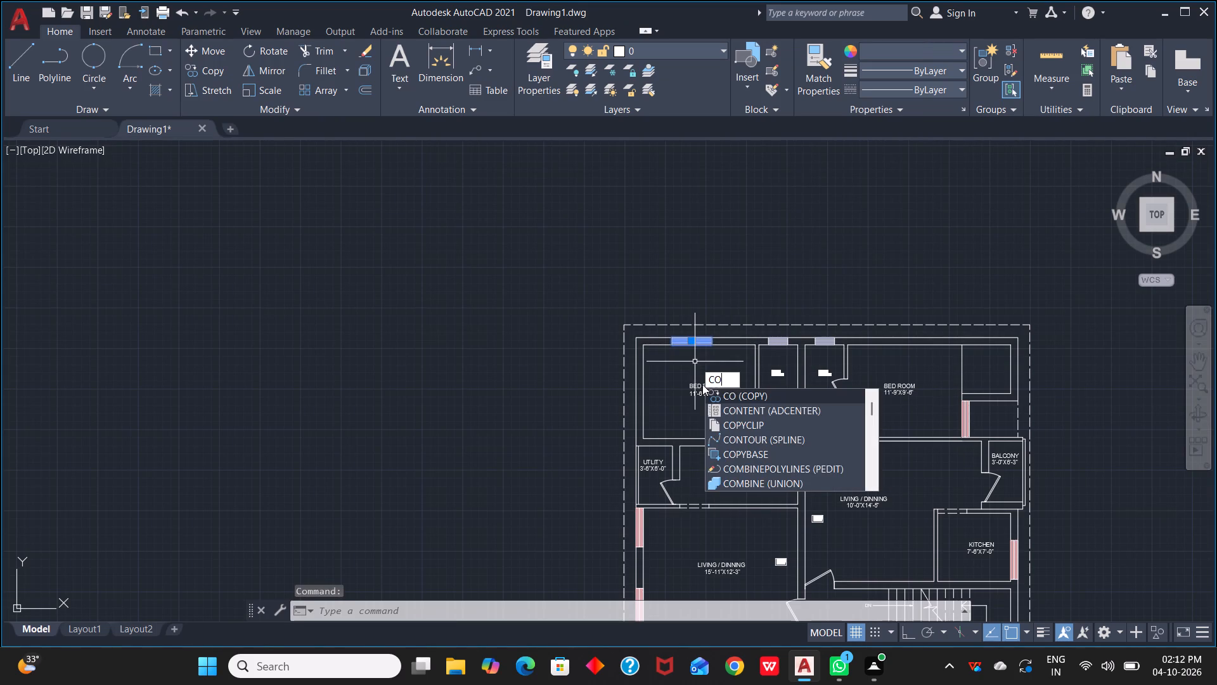
pyautogui.press('space')
pyautogui.scroll(4, 681, 344)
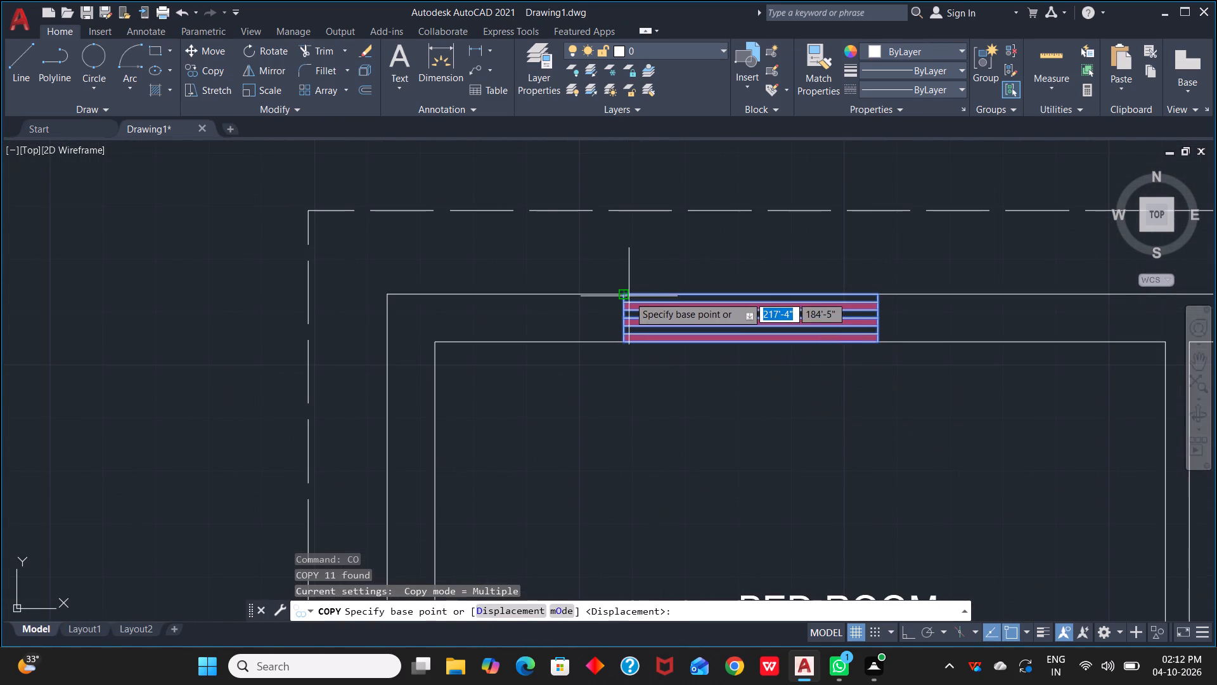
pyautogui.click(629, 296)
pyautogui.scroll(-4, 1066, 313)
pyautogui.moveTo(1052, 344); pyautogui.dragTo(780, 348, button='middle')
pyautogui.scroll(2, 951, 330)
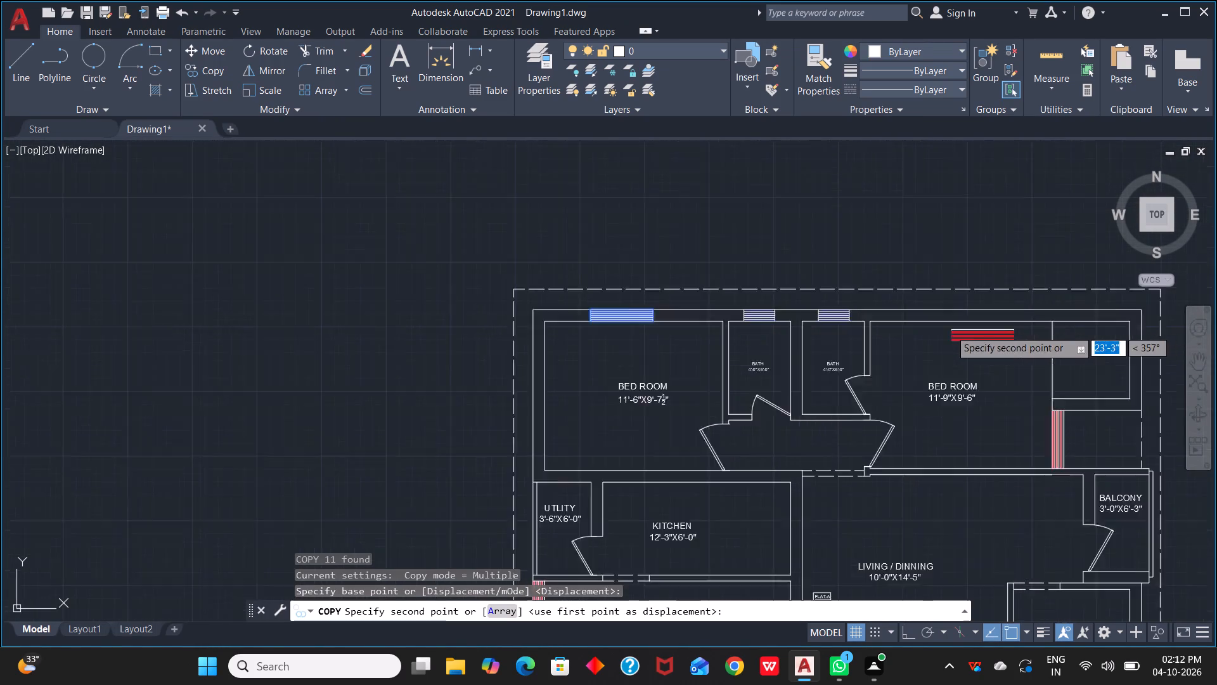
pyautogui.scroll(2, 950, 330)
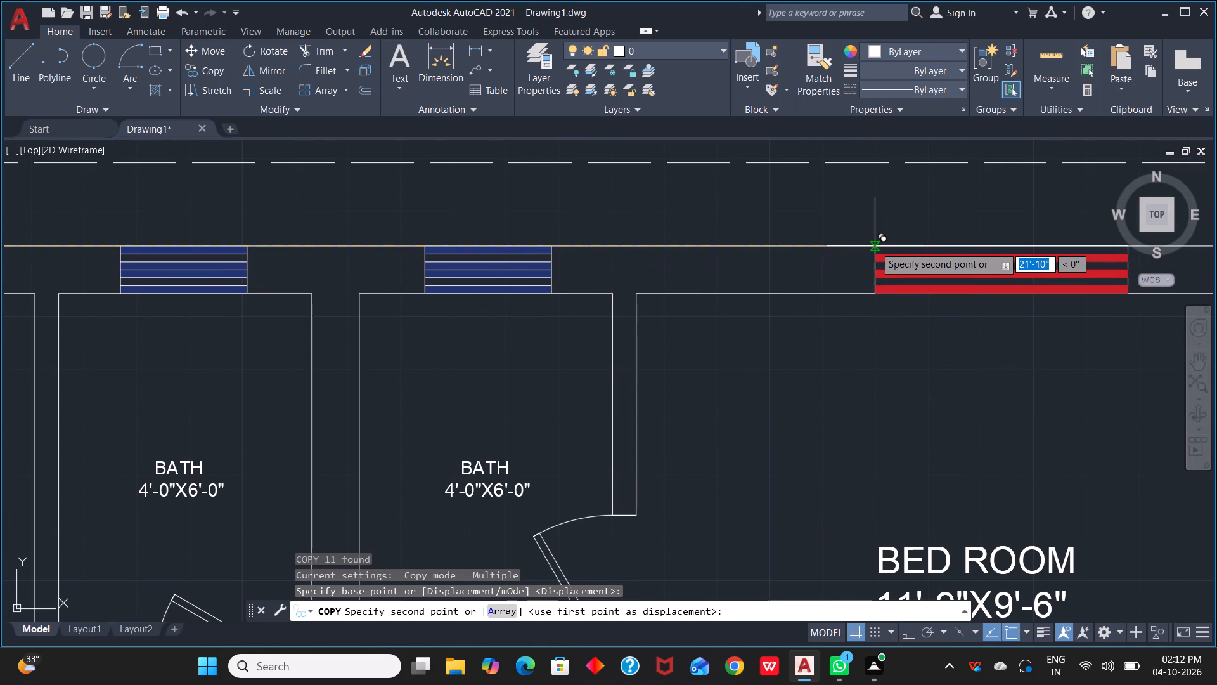
pyautogui.click(875, 246)
pyautogui.scroll(-5, 922, 394)
pyautogui.moveTo(915, 438); pyautogui.dragTo(966, 221, button='middle')
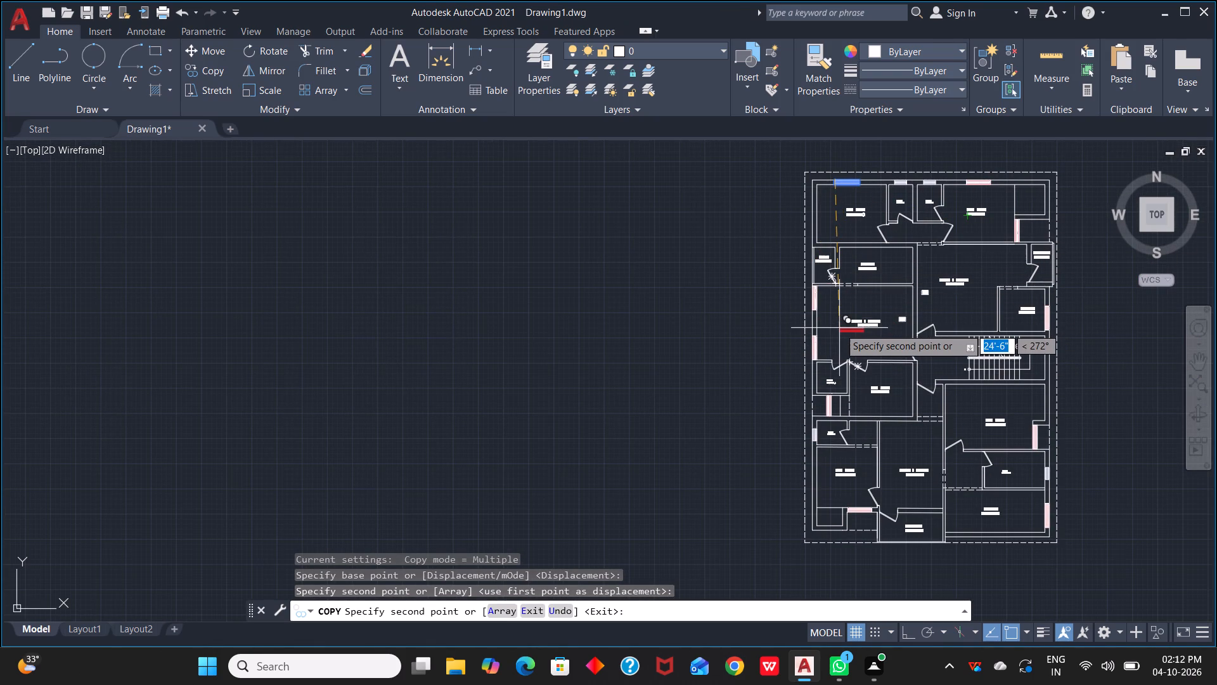
pyautogui.press('Escape')
pyautogui.press('Escape')
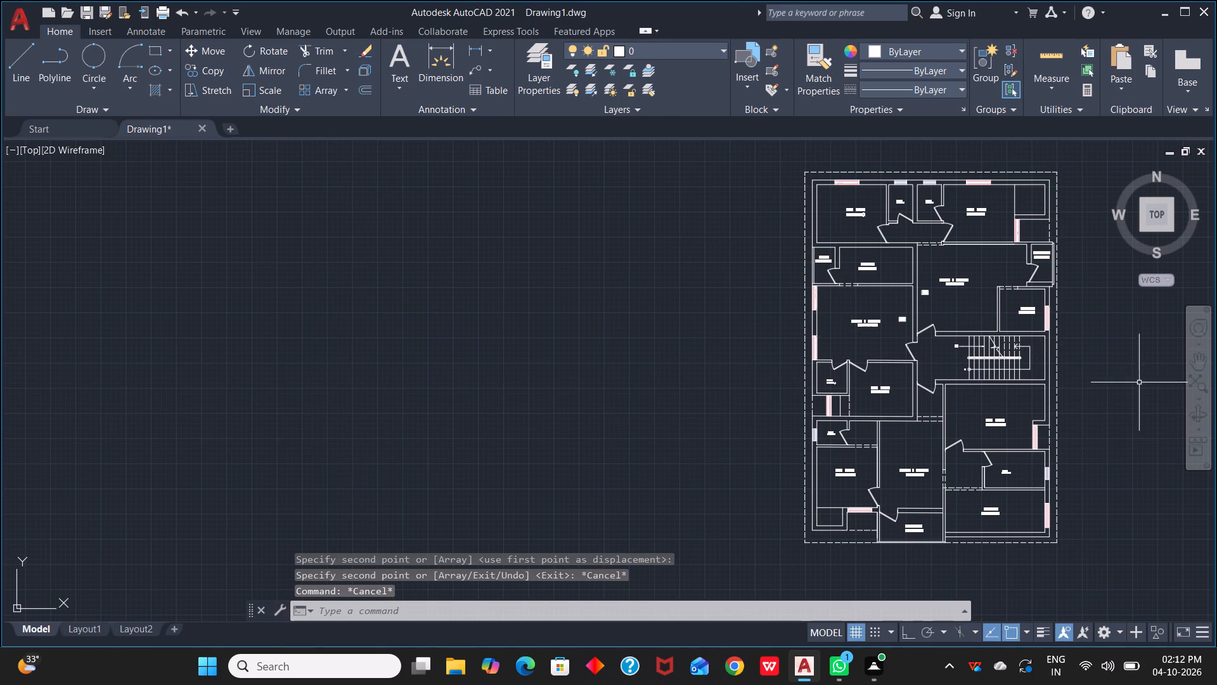
# Examine the whole floor plan from north to south and back, checking each room's outer walls for missing windows.
pyautogui.scroll(1, 1111, 380)
pyautogui.moveTo(1093, 372); pyautogui.dragTo(1095, 519, button='middle')
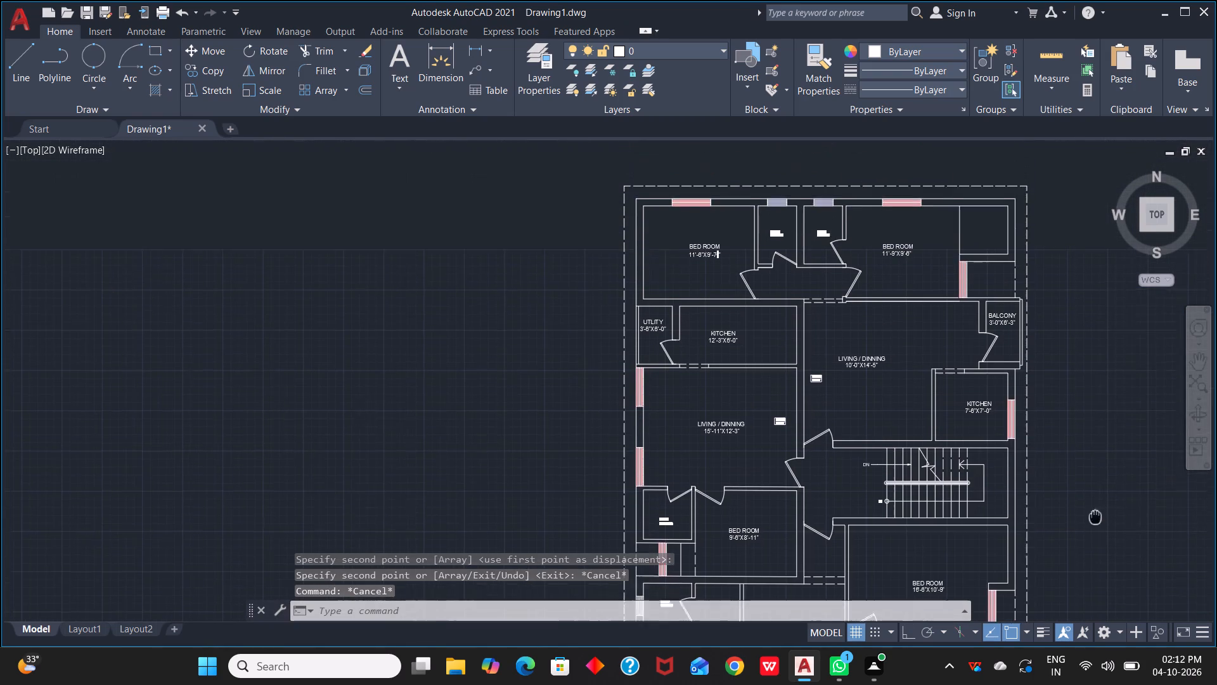
pyautogui.moveTo(1095, 519); pyautogui.dragTo(1085, 396, button='middle')
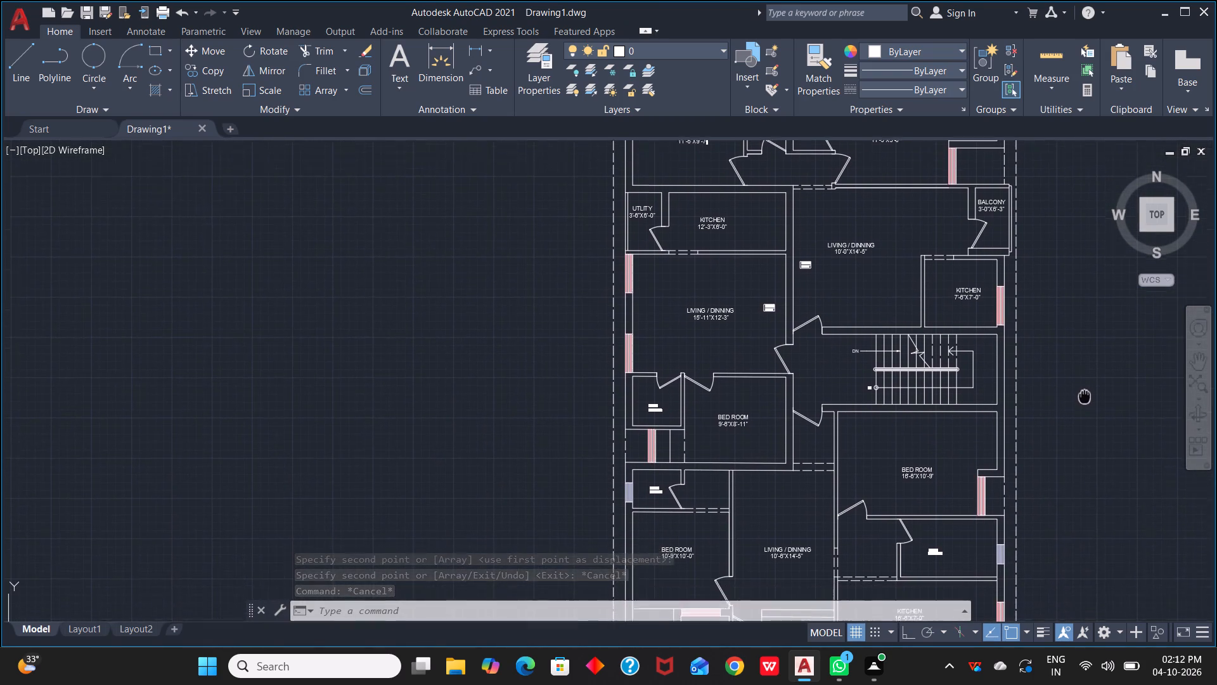
pyautogui.moveTo(1085, 396); pyautogui.dragTo(1084, 361, button='middle')
pyautogui.moveTo(1092, 450); pyautogui.dragTo(1095, 346, button='middle')
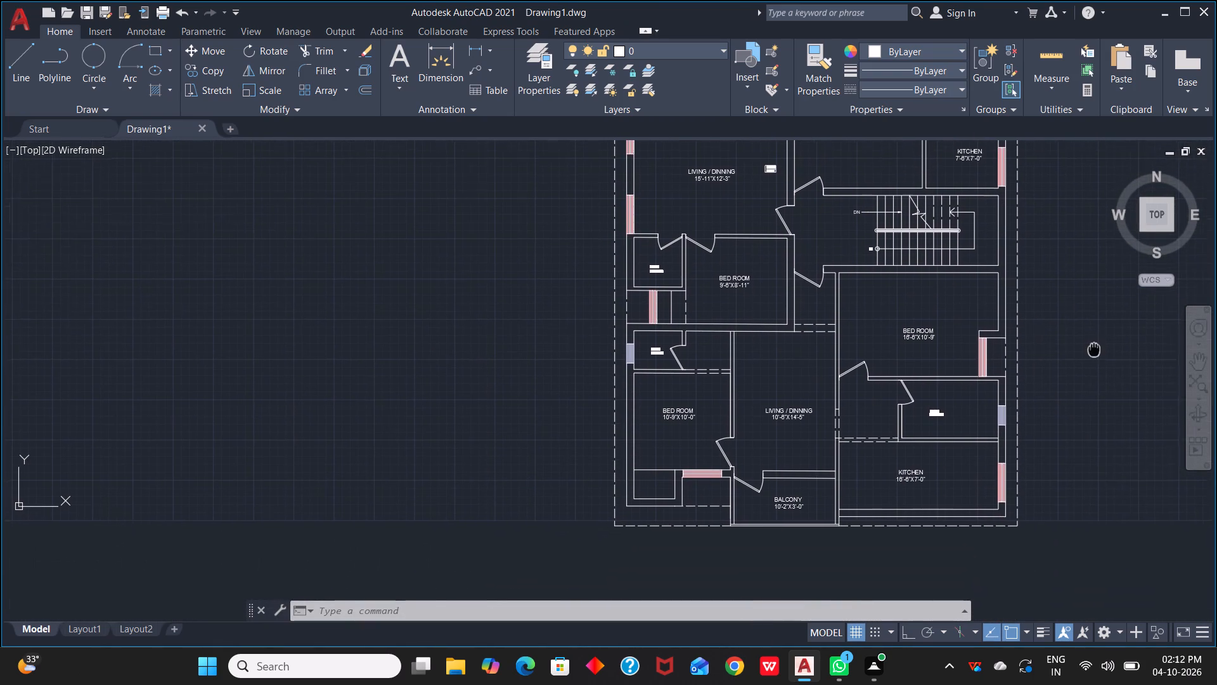
pyautogui.moveTo(1095, 346); pyautogui.dragTo(1098, 337, button='middle')
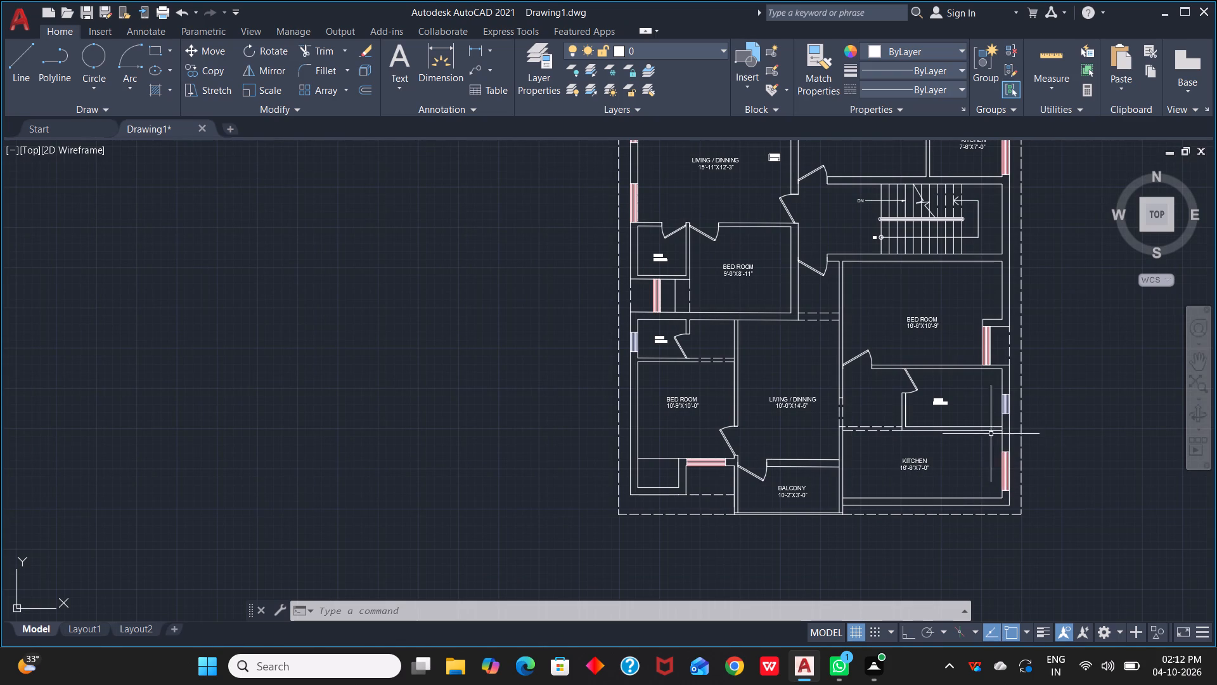
pyautogui.scroll(1, 972, 408)
pyautogui.scroll(-1, 969, 410)
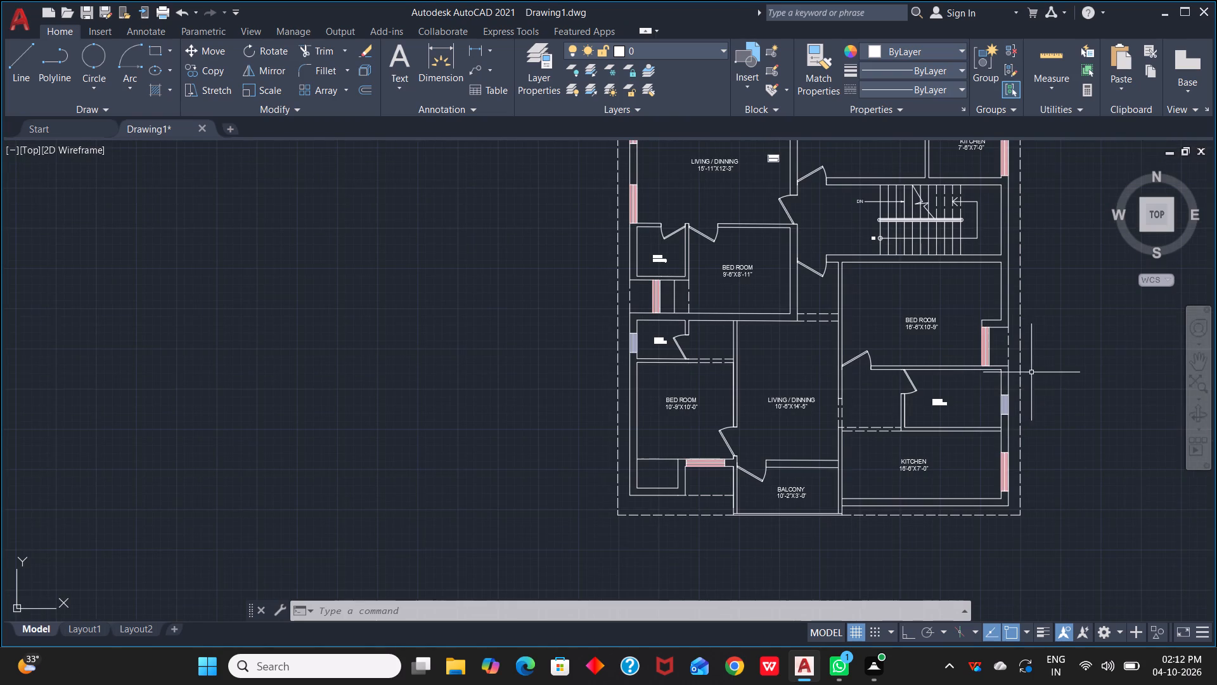
pyautogui.moveTo(1047, 356); pyautogui.dragTo(967, 521, button='middle')
pyautogui.moveTo(1007, 375); pyautogui.dragTo(1007, 544, button='middle')
pyautogui.scroll(1, 972, 321)
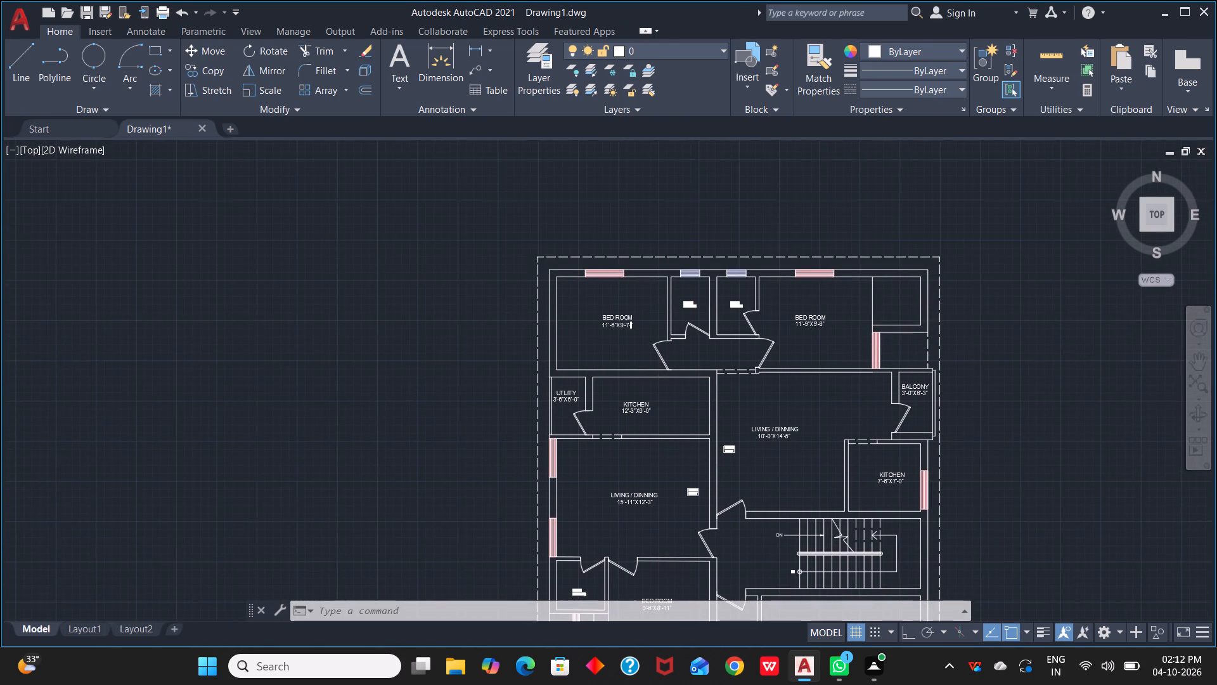
pyautogui.moveTo(972, 320); pyautogui.dragTo(1074, 272, button='middle')
pyautogui.moveTo(1085, 363); pyautogui.dragTo(1078, 277, button='middle')
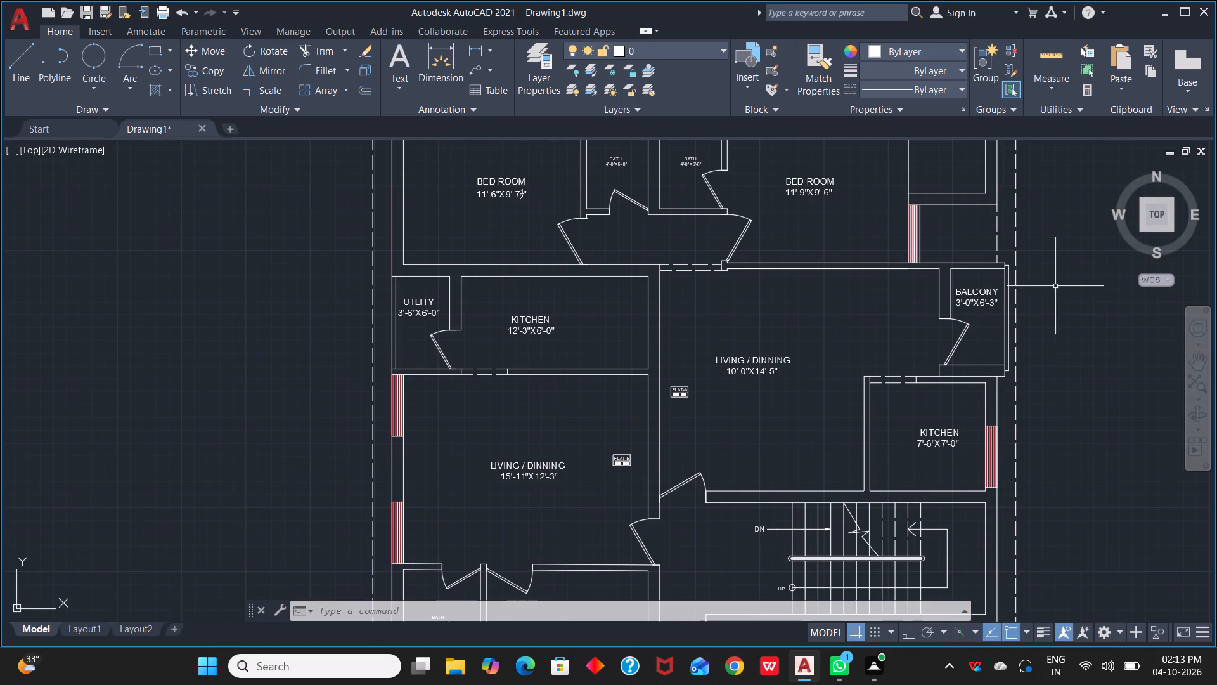
# Examine the floor plan's living, bedroom, kitchen and bath walls once more for missing windows.
pyautogui.scroll(1, 1051, 288)
pyautogui.scroll(-2, 1051, 288)
pyautogui.moveTo(1051, 349); pyautogui.dragTo(1017, 280, button='middle')
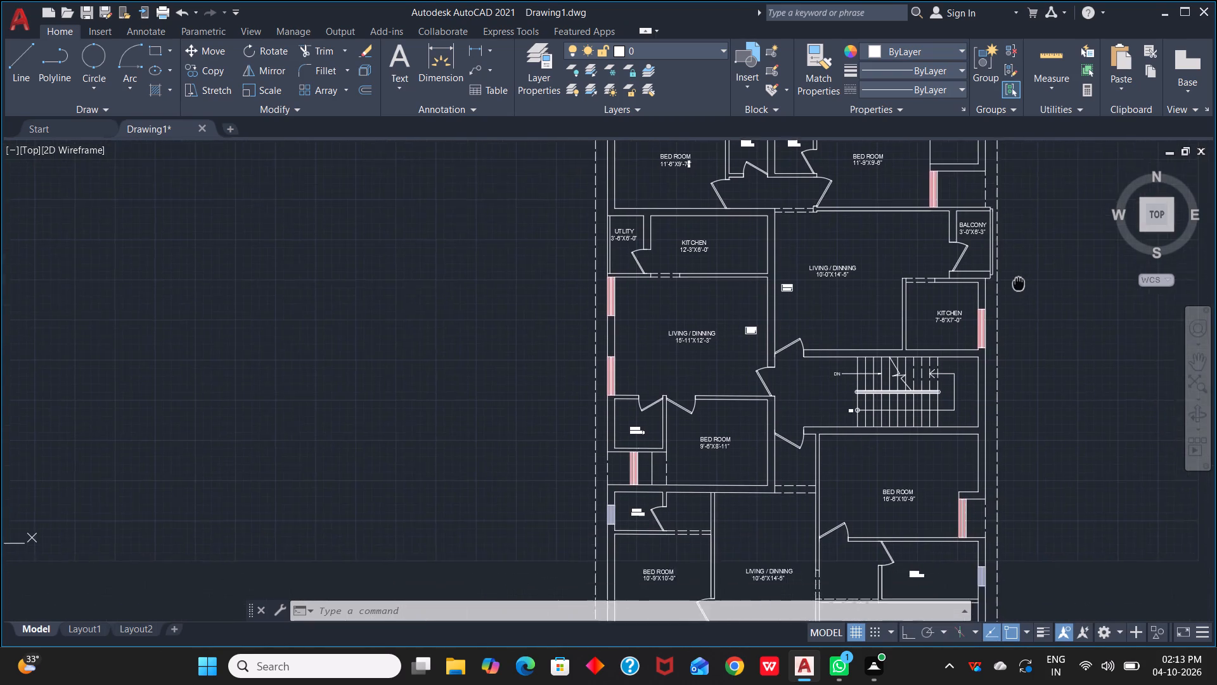
pyautogui.moveTo(1017, 280); pyautogui.dragTo(996, 186, button='middle')
pyautogui.scroll(-1, 998, 189)
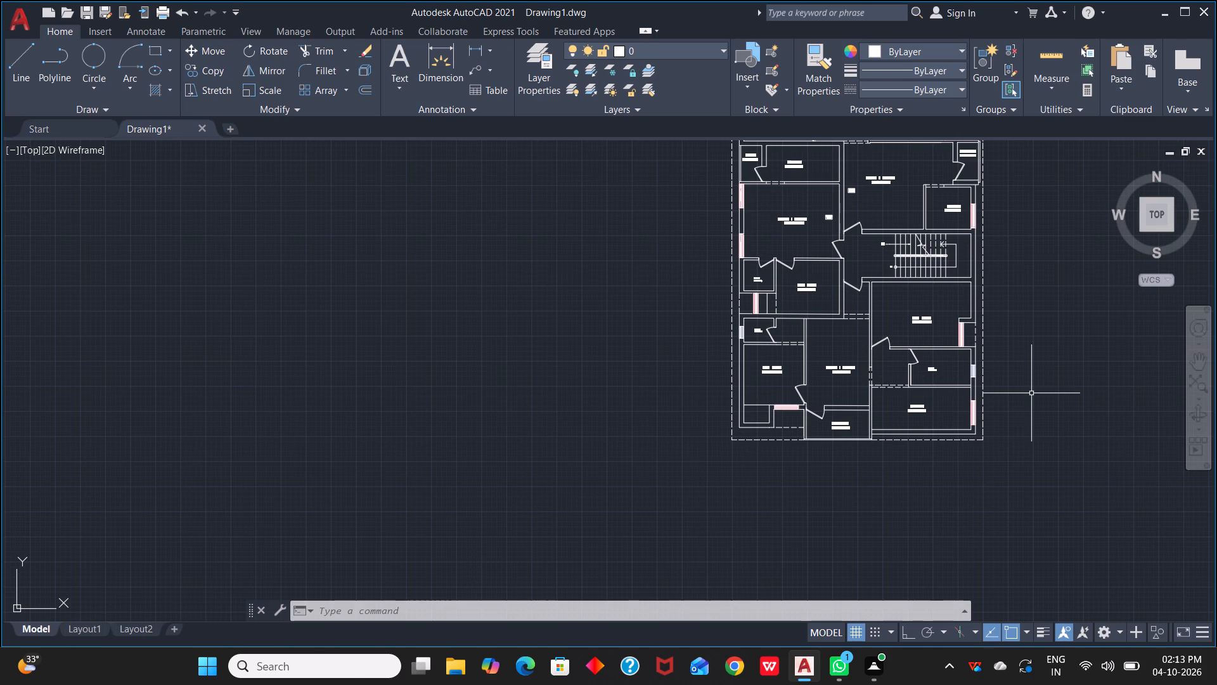
pyautogui.scroll(1, 950, 267)
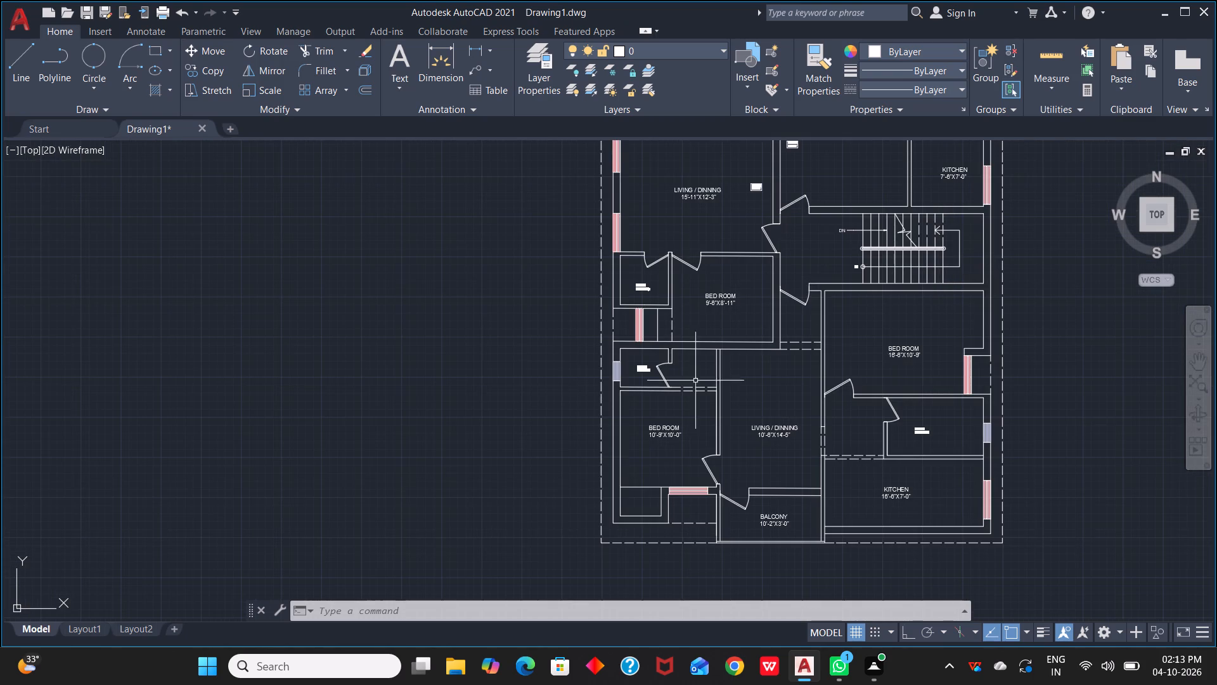
pyautogui.scroll(1, 685, 395)
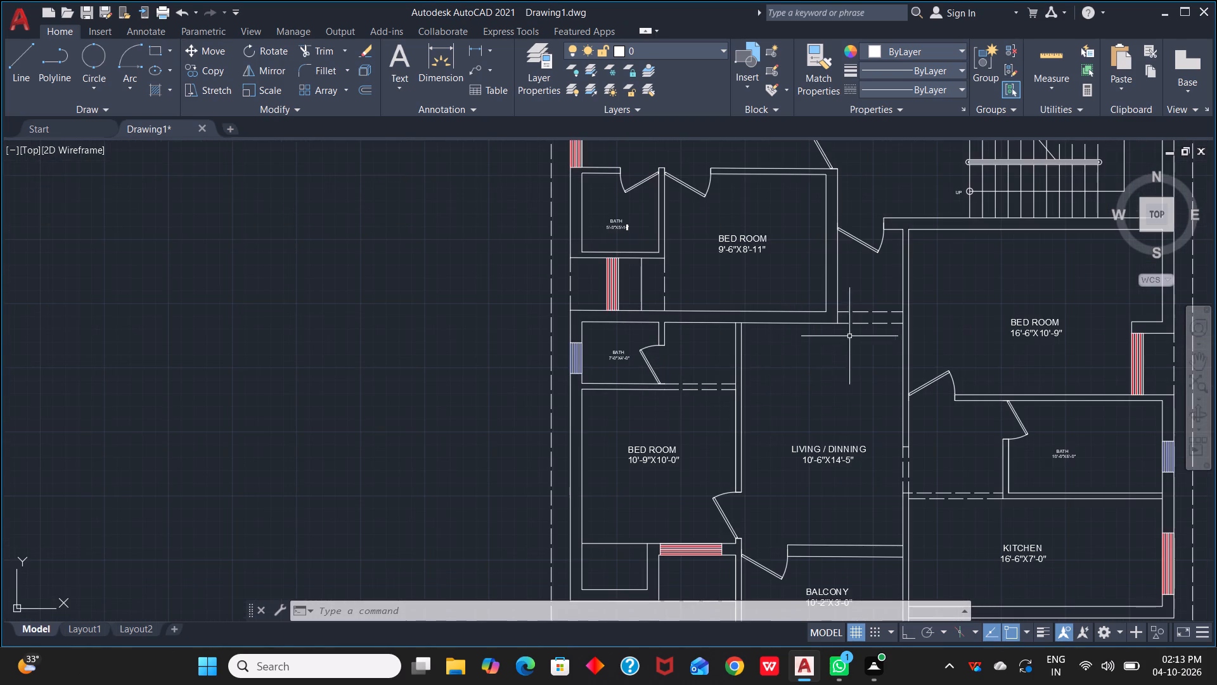
pyautogui.scroll(-1, 832, 347)
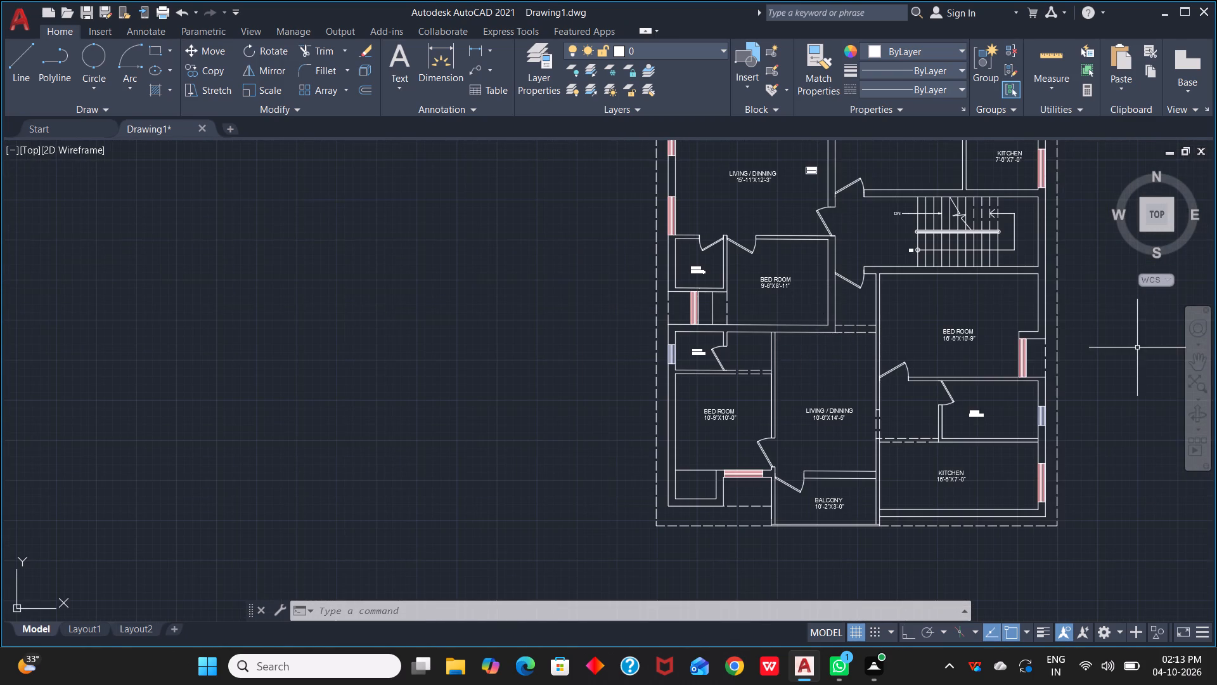
pyautogui.scroll(-1, 1130, 348)
pyautogui.moveTo(1079, 348); pyautogui.dragTo(988, 535, button='middle')
# Open the layer properties and create eight new layers, Layer1 through Layer8.
pyautogui.click(549, 48)
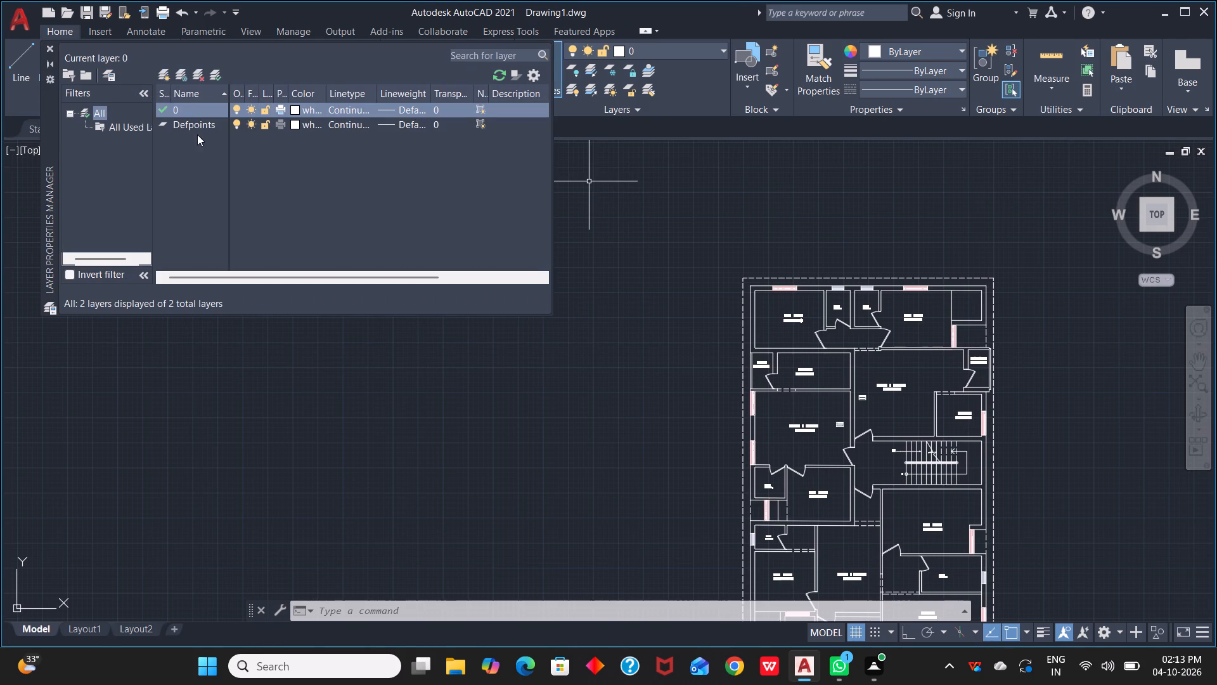
pyautogui.click(165, 75)
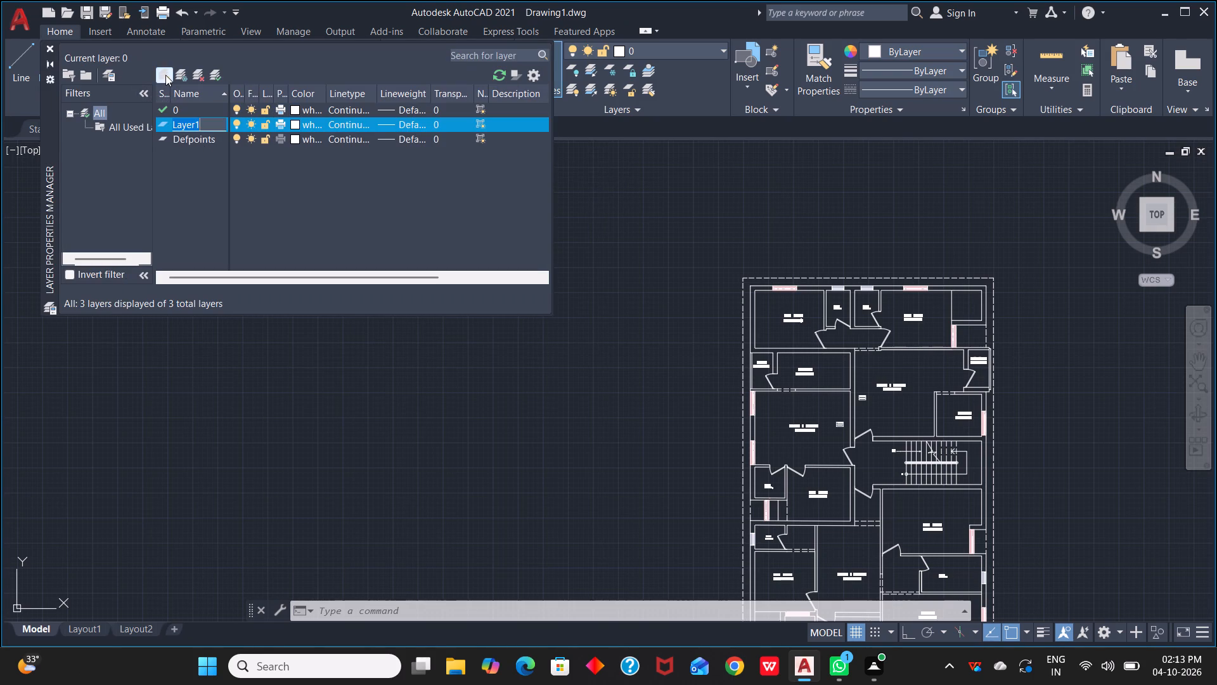
pyautogui.click(165, 75)
pyautogui.tripleClick(165, 75)
pyautogui.doubleClick(165, 75)
pyautogui.click(160, 75)
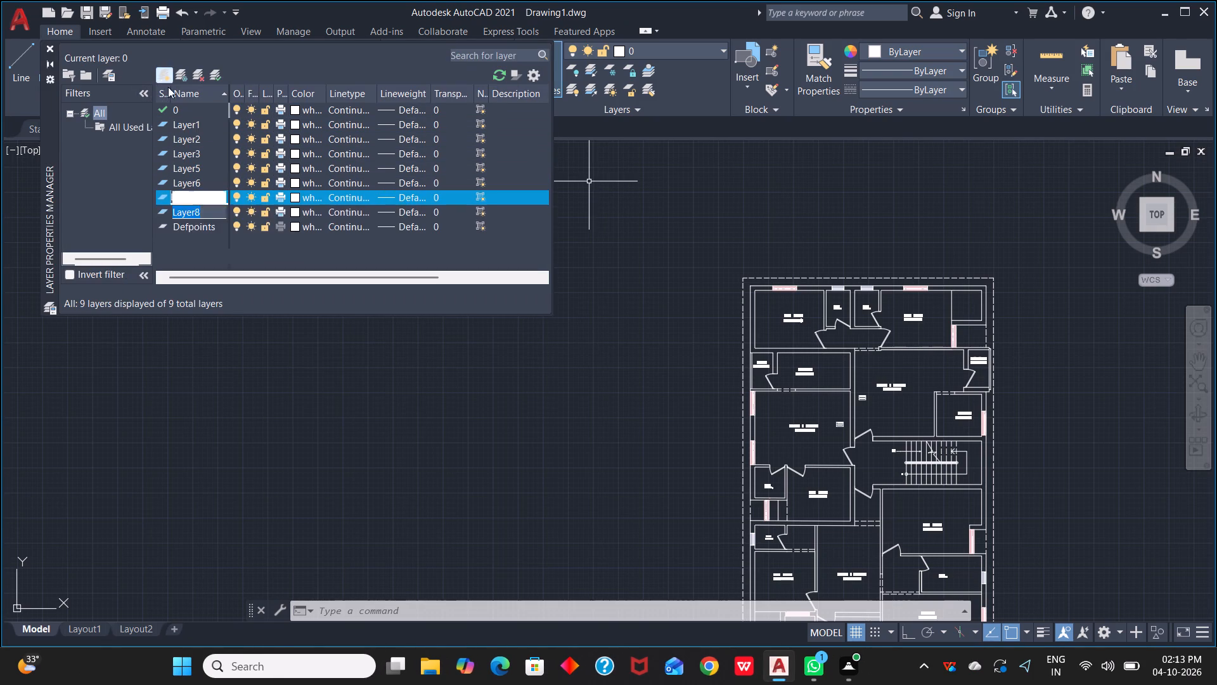
# Add another new layer after Layer1 and name it OUTER WALL.
pyautogui.click(193, 124)
pyautogui.rightClick(193, 124)
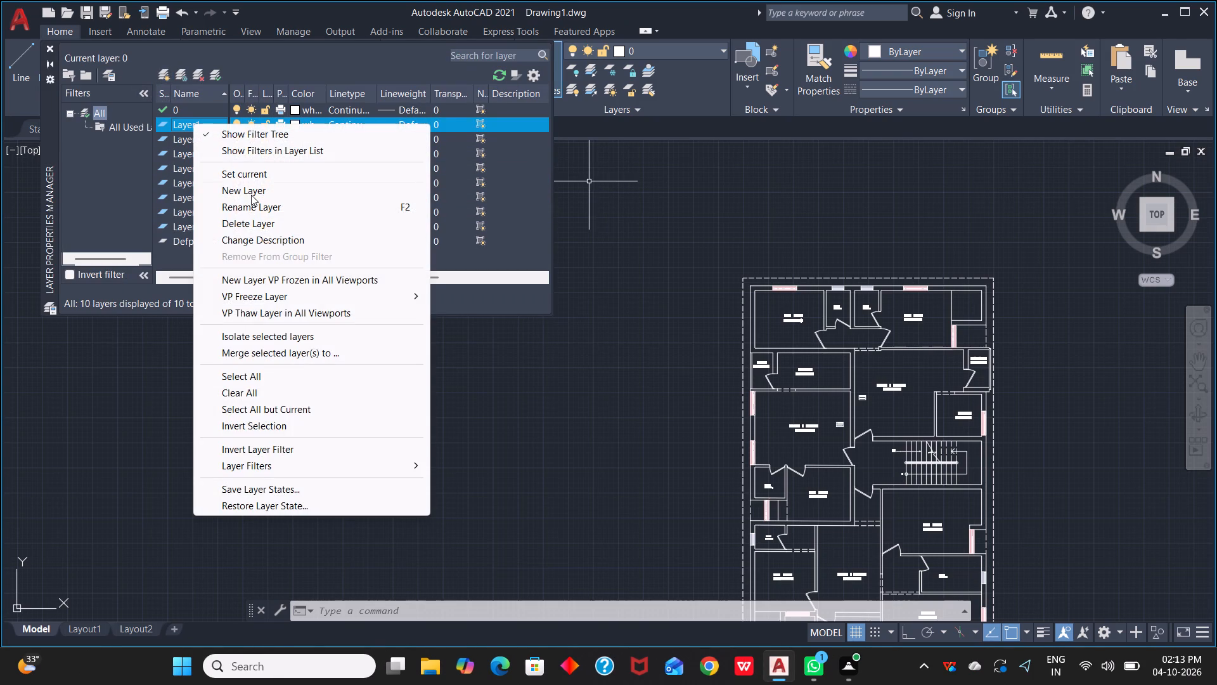
pyautogui.click(251, 195)
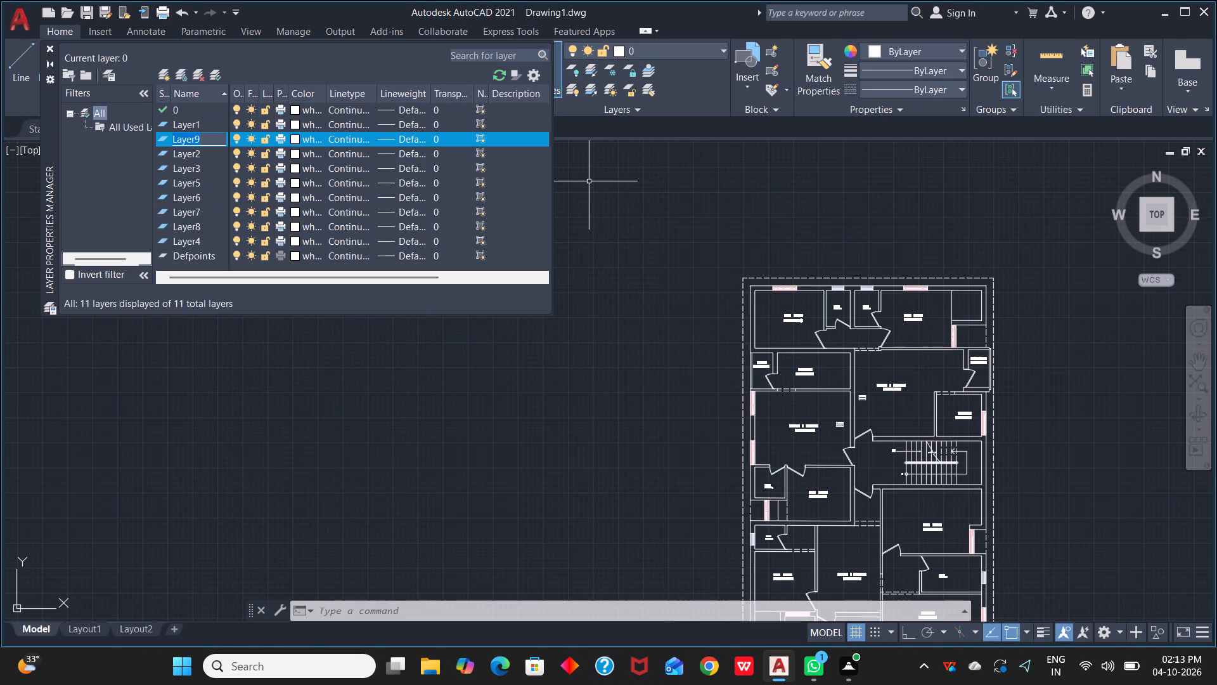
pyautogui.press('BackSpace')
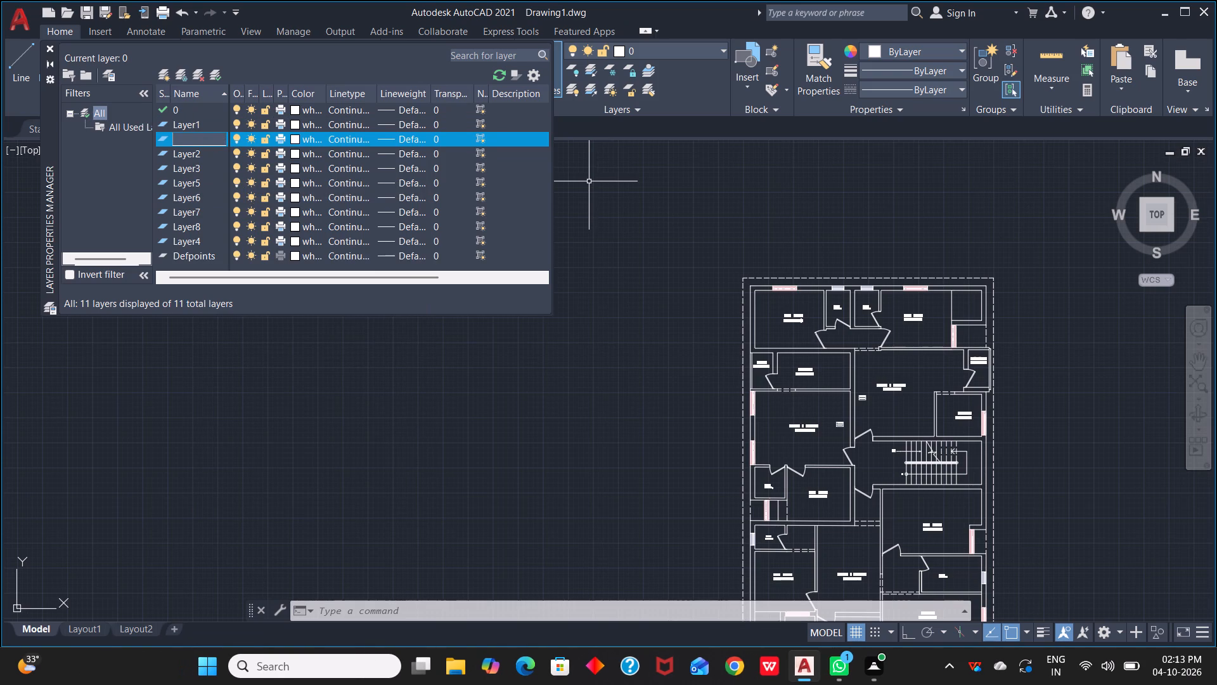
pyautogui.write('OUTER')
pyautogui.press('space')
pyautogui.write('WALL')
pyautogui.press('Return')
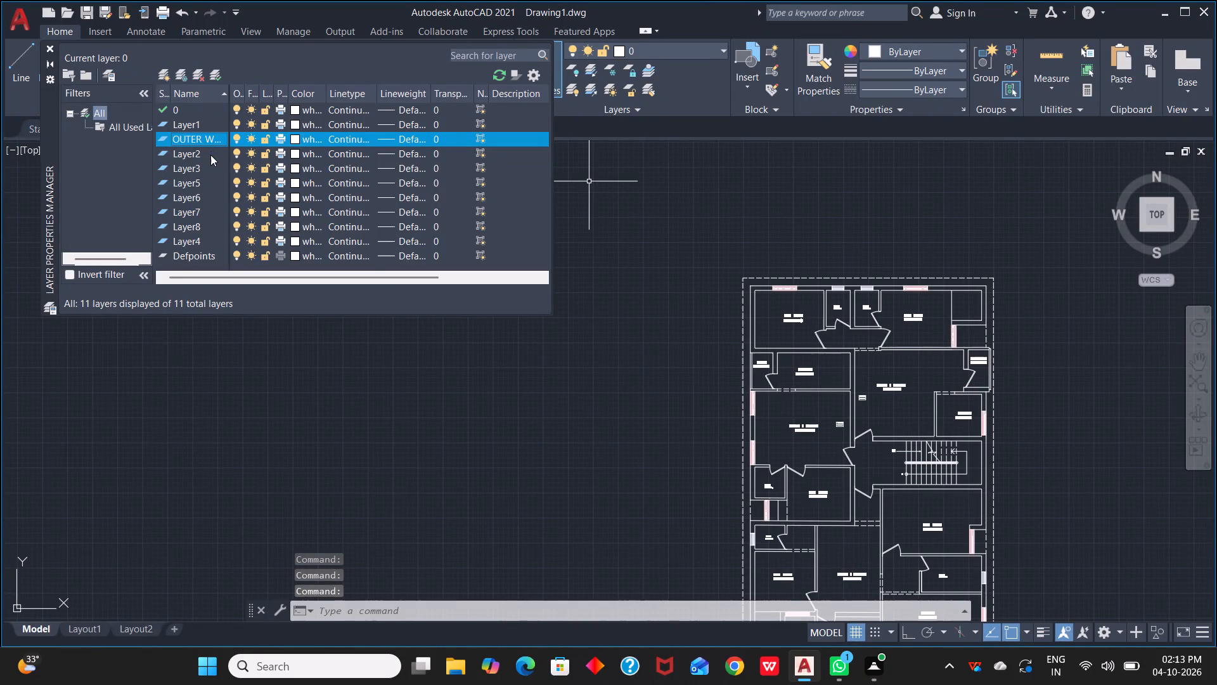
# Make Layer2 the current layer and rename it INNER WALL.
pyautogui.doubleClick(210, 155)
pyautogui.rightClick(210, 155)
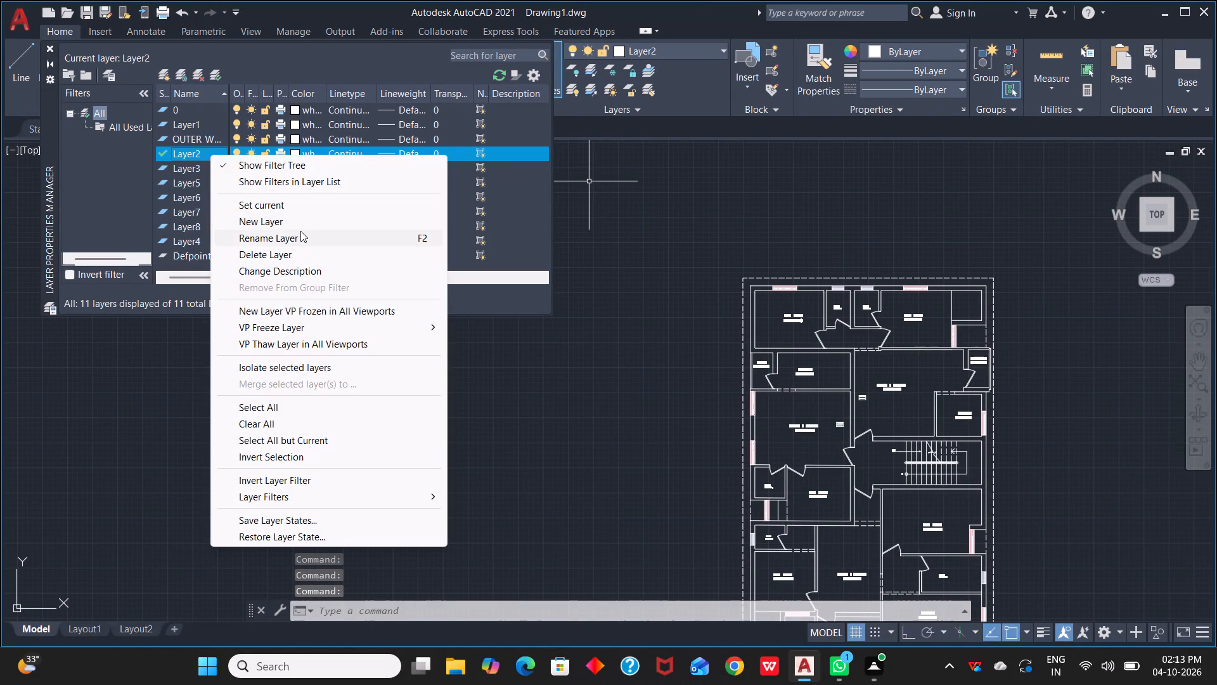
pyautogui.click(300, 236)
pyautogui.press('BackSpace')
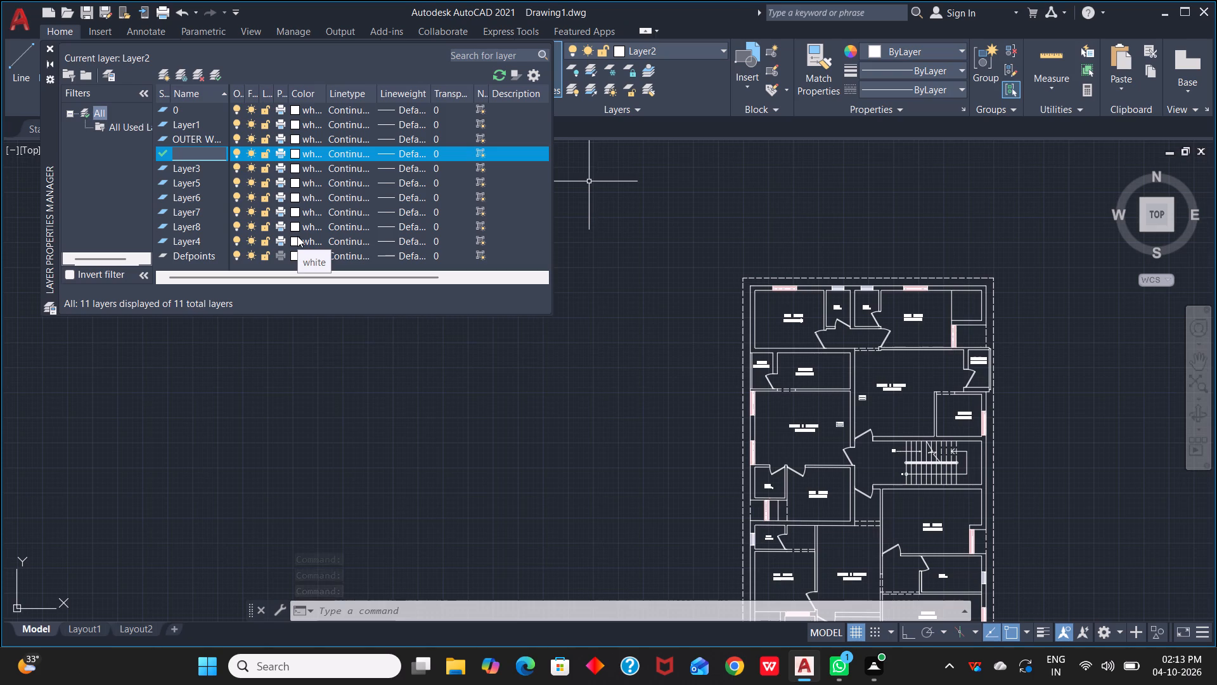
pyautogui.write('INNER')
pyautogui.press('space')
pyautogui.write('WALL')
pyautogui.press('space')
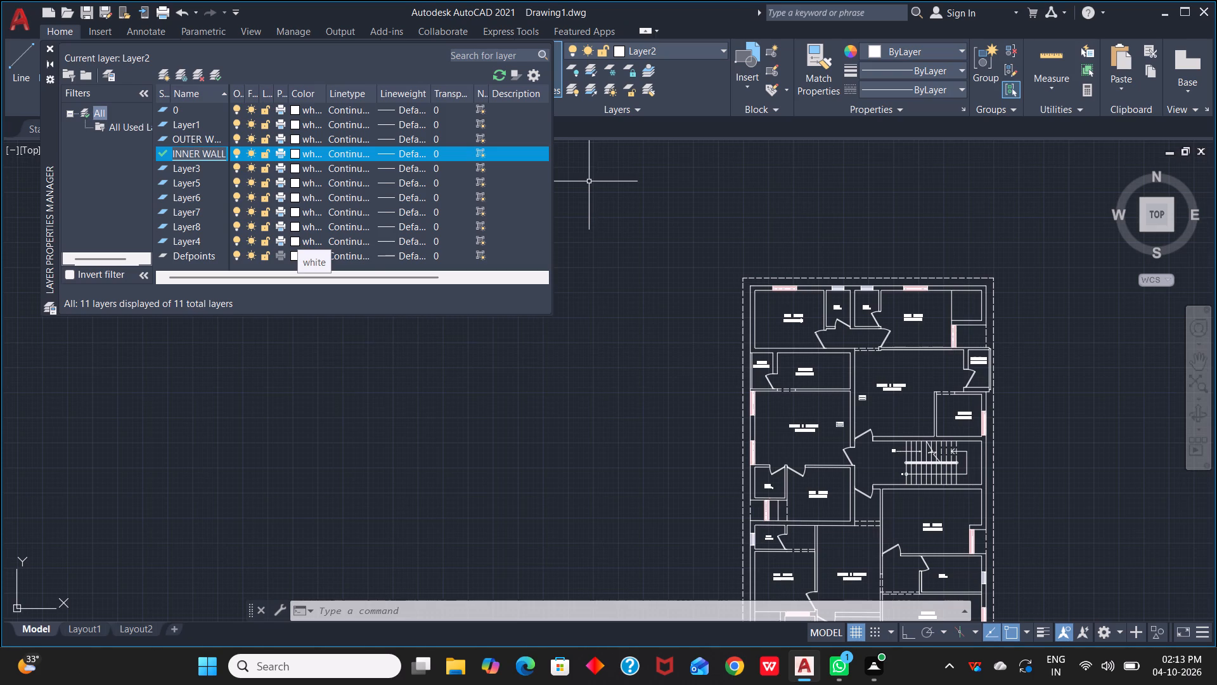
pyautogui.press('Return')
# Try to rename Layer3 as DOOR/WIDOW/ VENT.
pyautogui.click(203, 169)
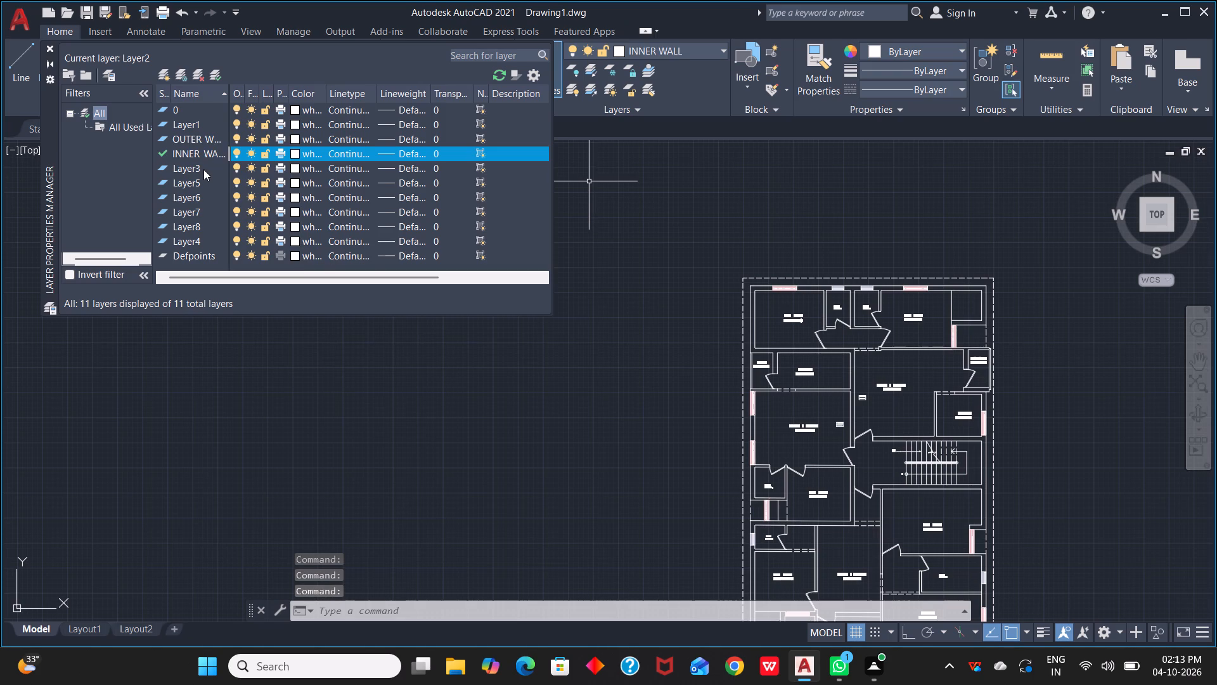
pyautogui.press('F2')
pyautogui.moveTo(203, 169); pyautogui.dragTo(195, 171)
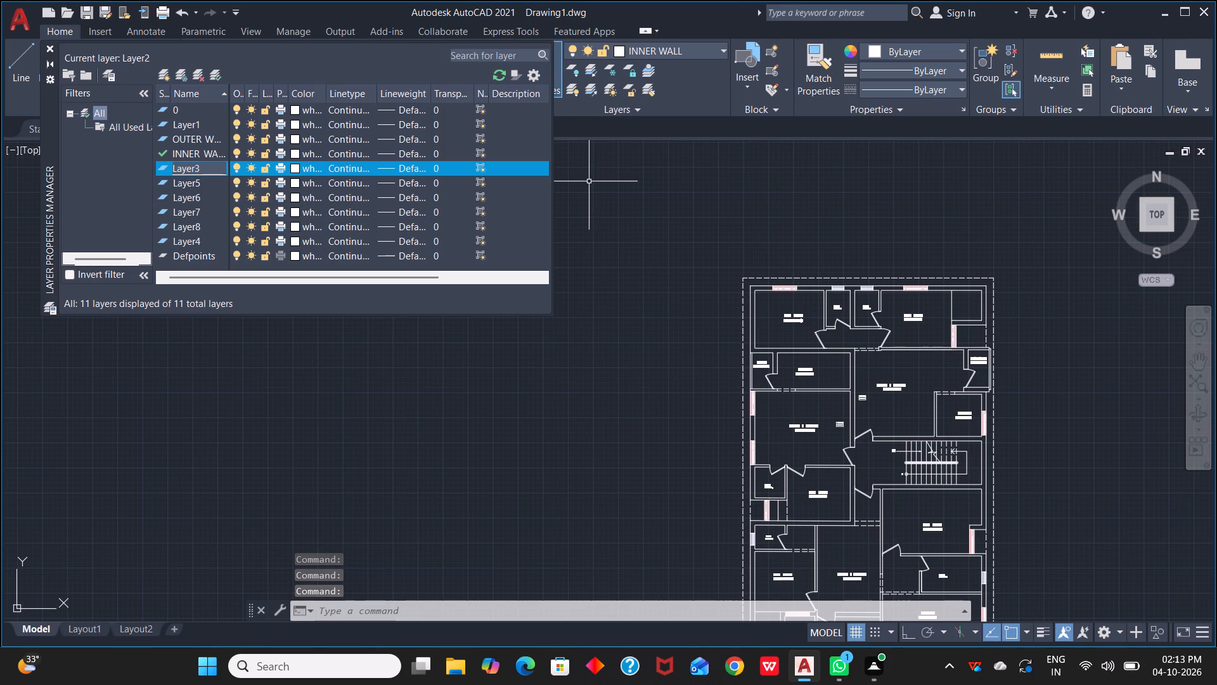
pyautogui.moveTo(195, 171); pyautogui.dragTo(168, 173)
pyautogui.press('Delete')
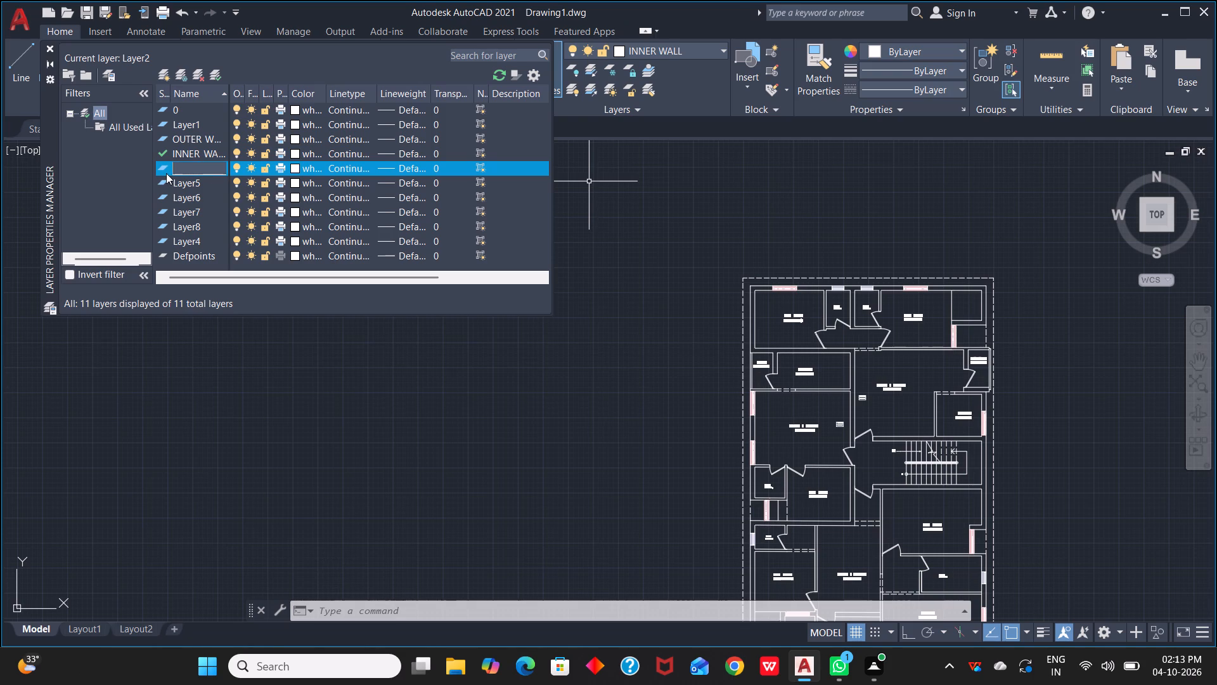
pyautogui.press('d')
pyautogui.write('OO')
pyautogui.press('r')
pyautogui.write('/WI')
pyautogui.write('DOW')
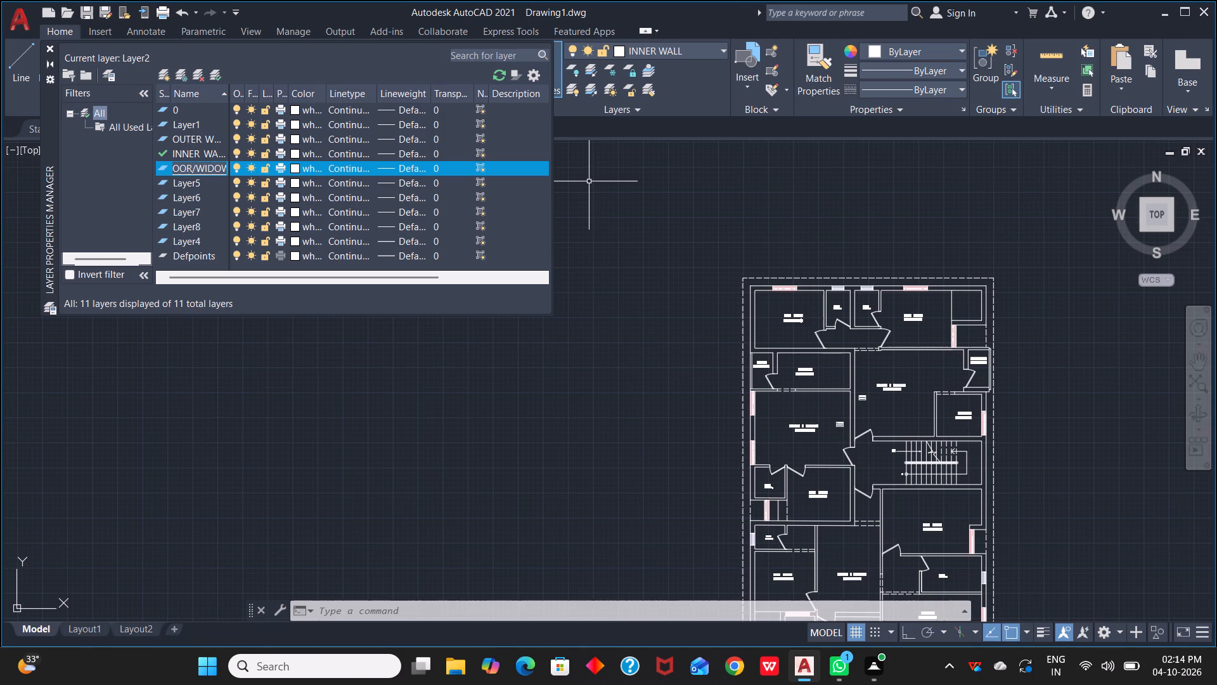
pyautogui.press('/')
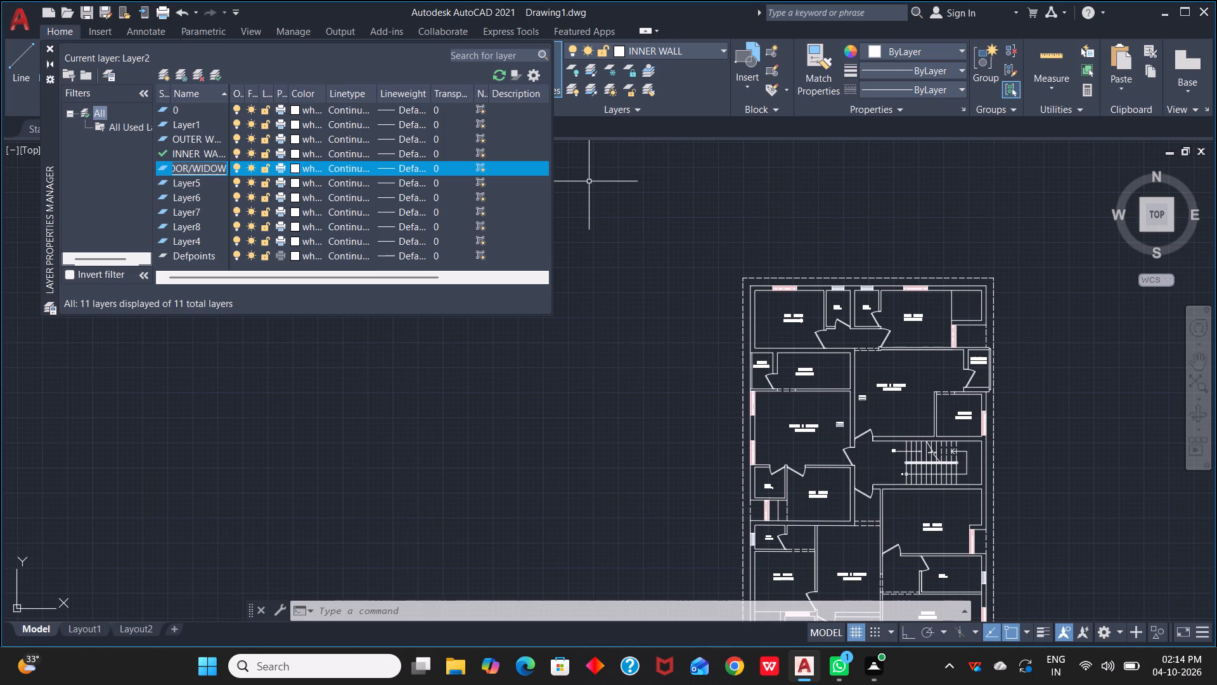
pyautogui.press('space')
pyautogui.write('VENT')
pyautogui.press('Return')
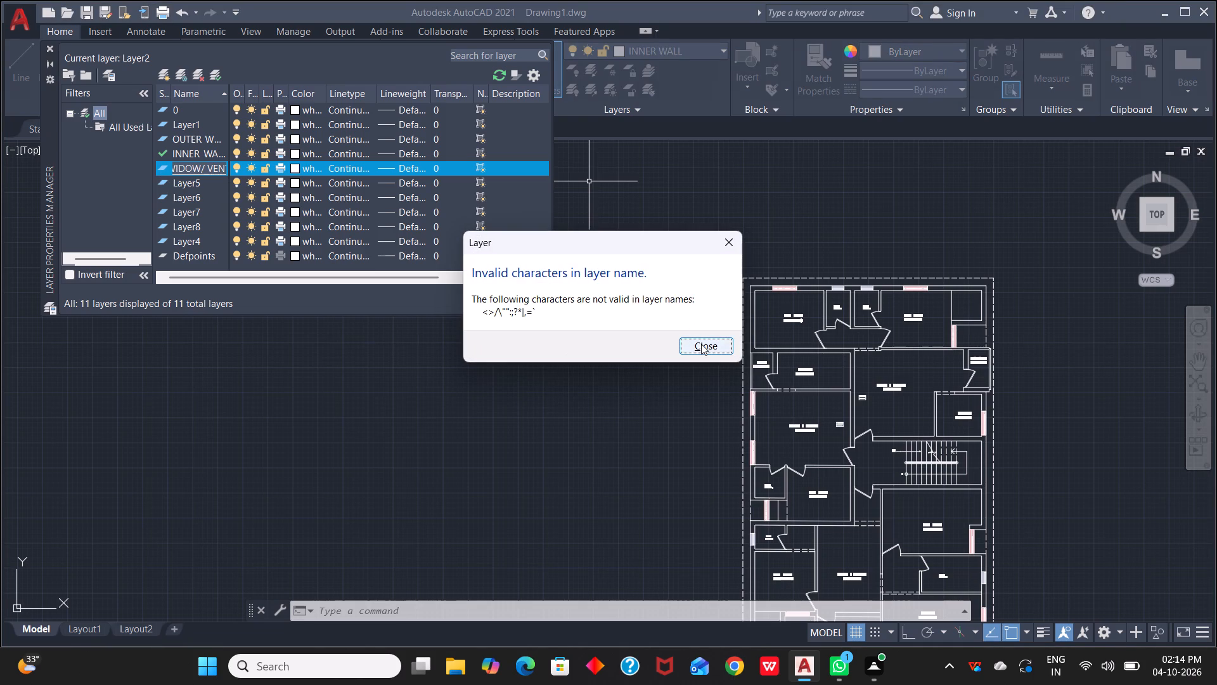
pyautogui.click(701, 344)
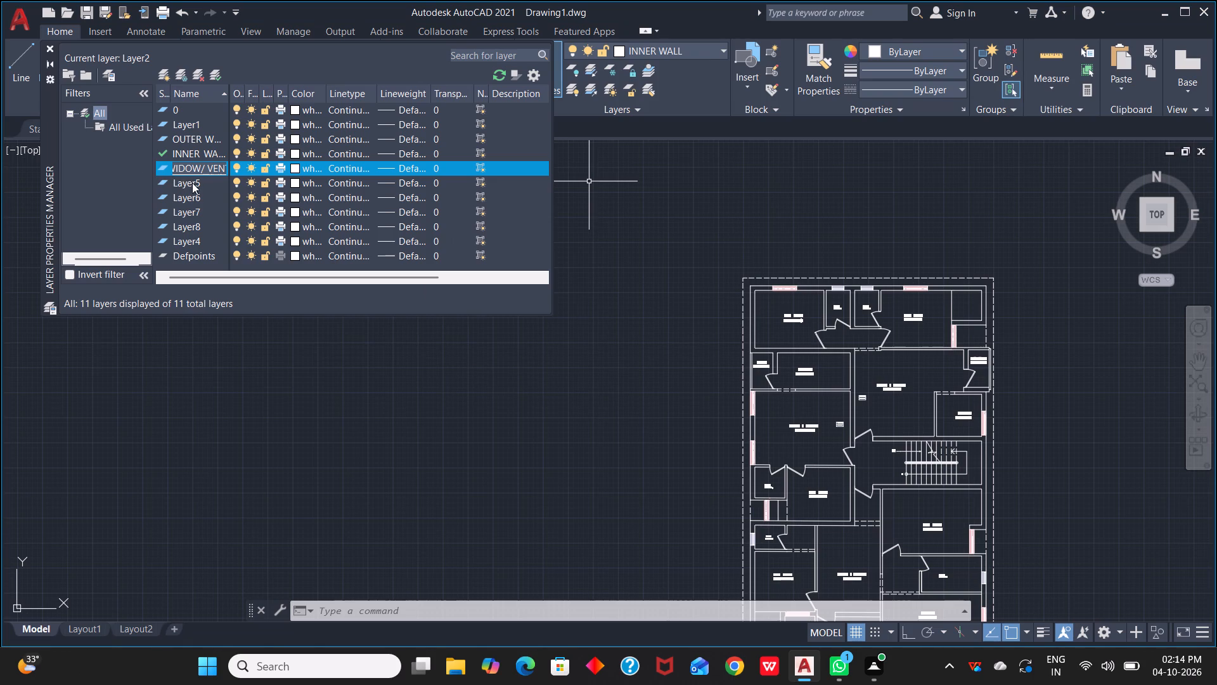
pyautogui.click(192, 183)
pyautogui.click(696, 344)
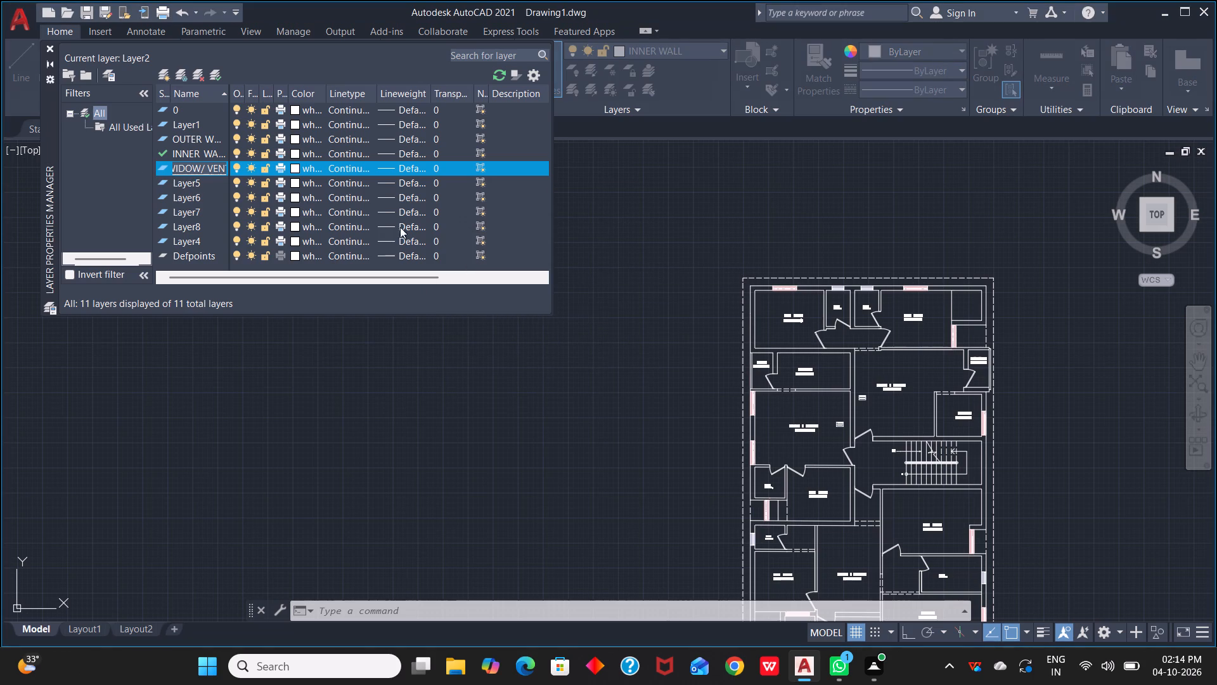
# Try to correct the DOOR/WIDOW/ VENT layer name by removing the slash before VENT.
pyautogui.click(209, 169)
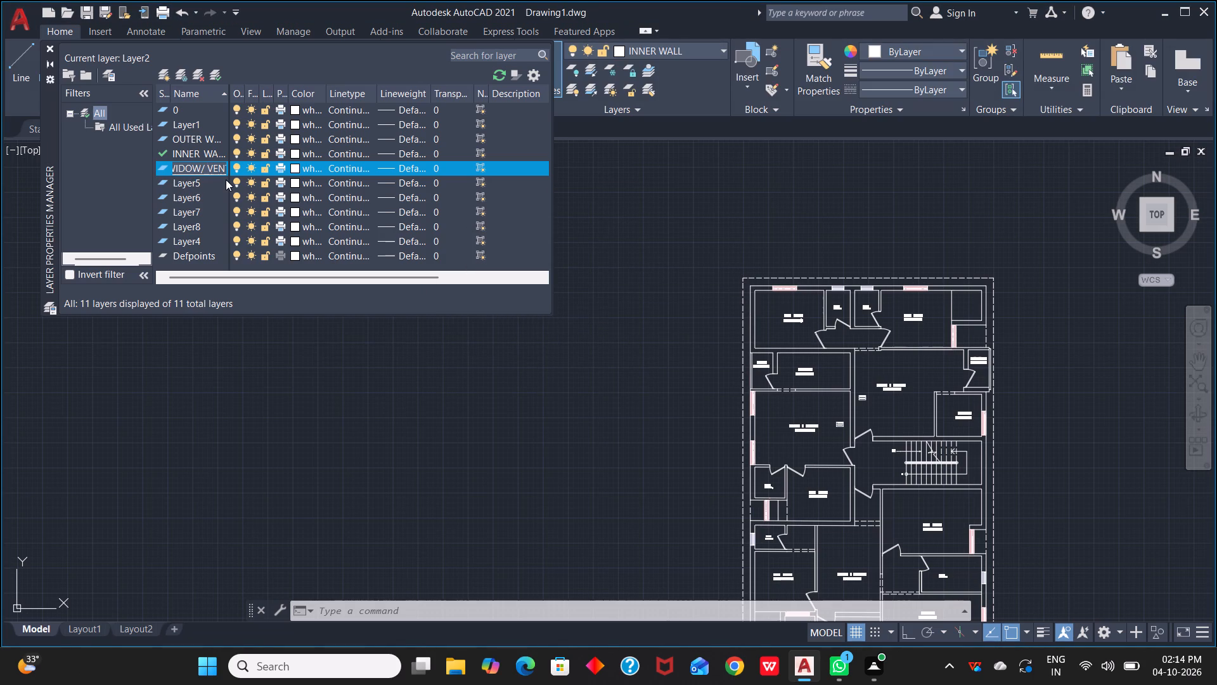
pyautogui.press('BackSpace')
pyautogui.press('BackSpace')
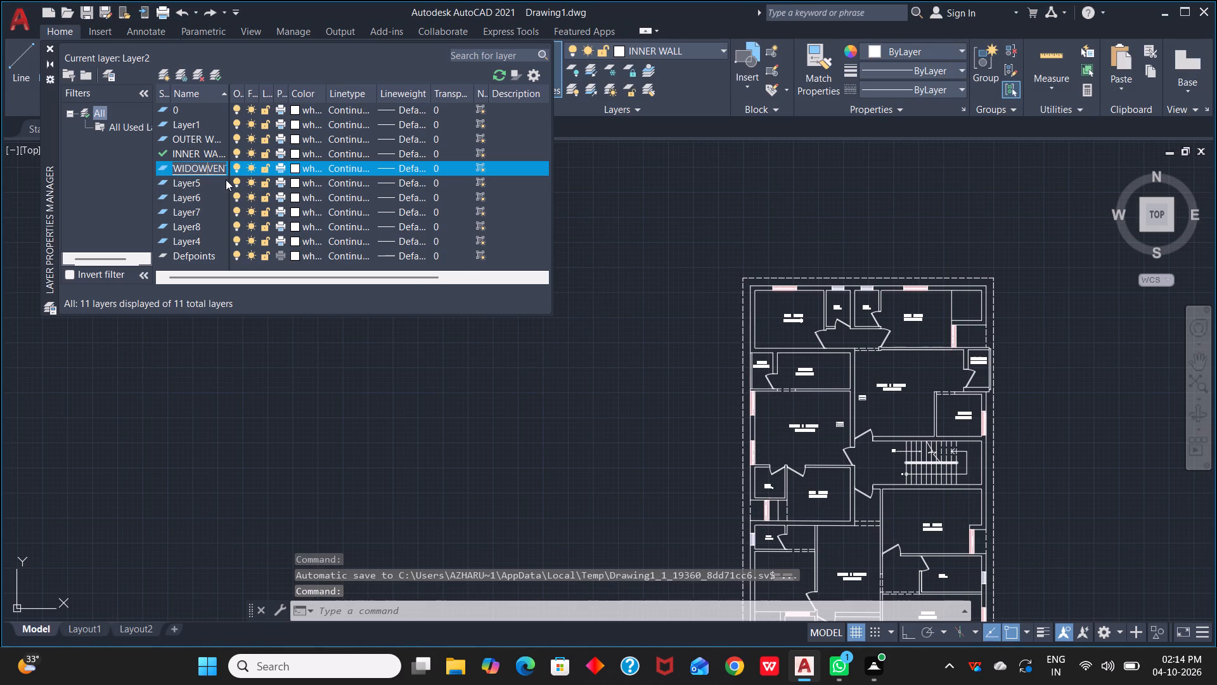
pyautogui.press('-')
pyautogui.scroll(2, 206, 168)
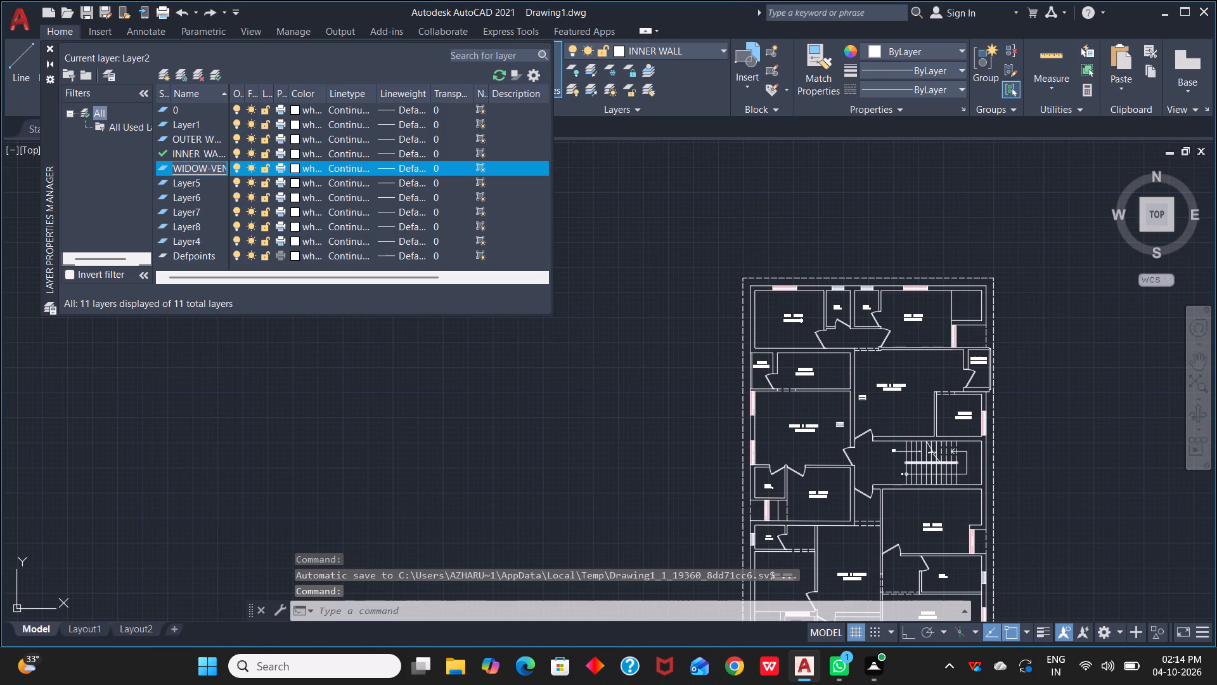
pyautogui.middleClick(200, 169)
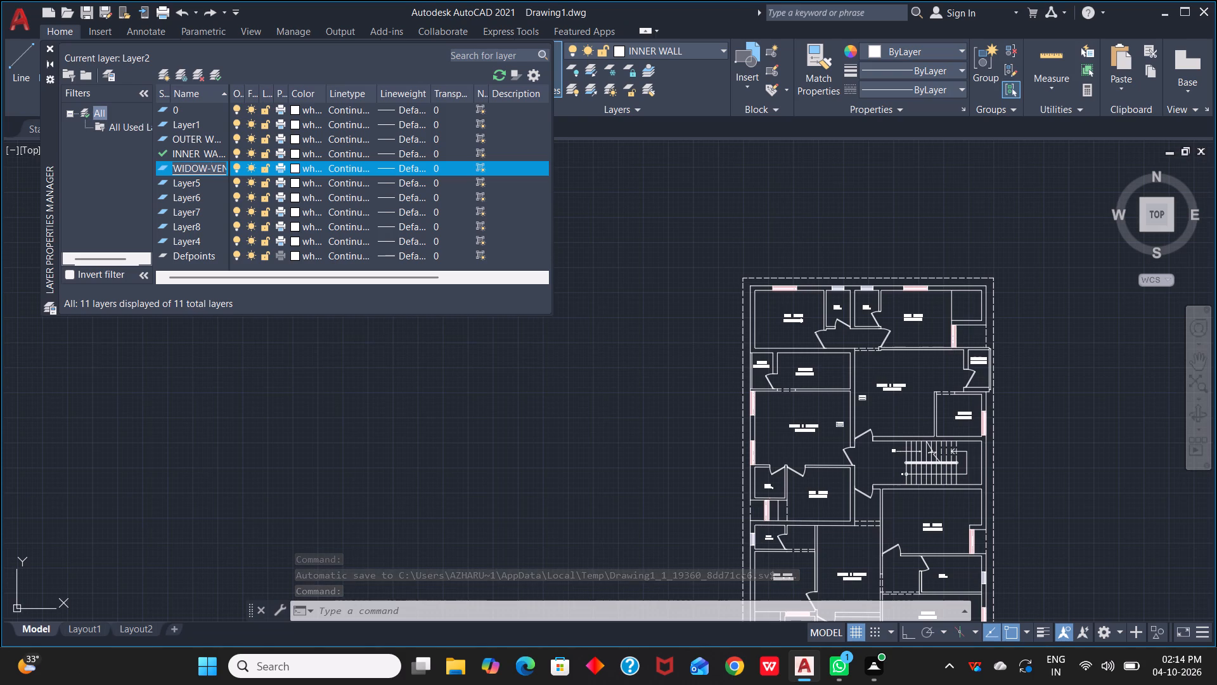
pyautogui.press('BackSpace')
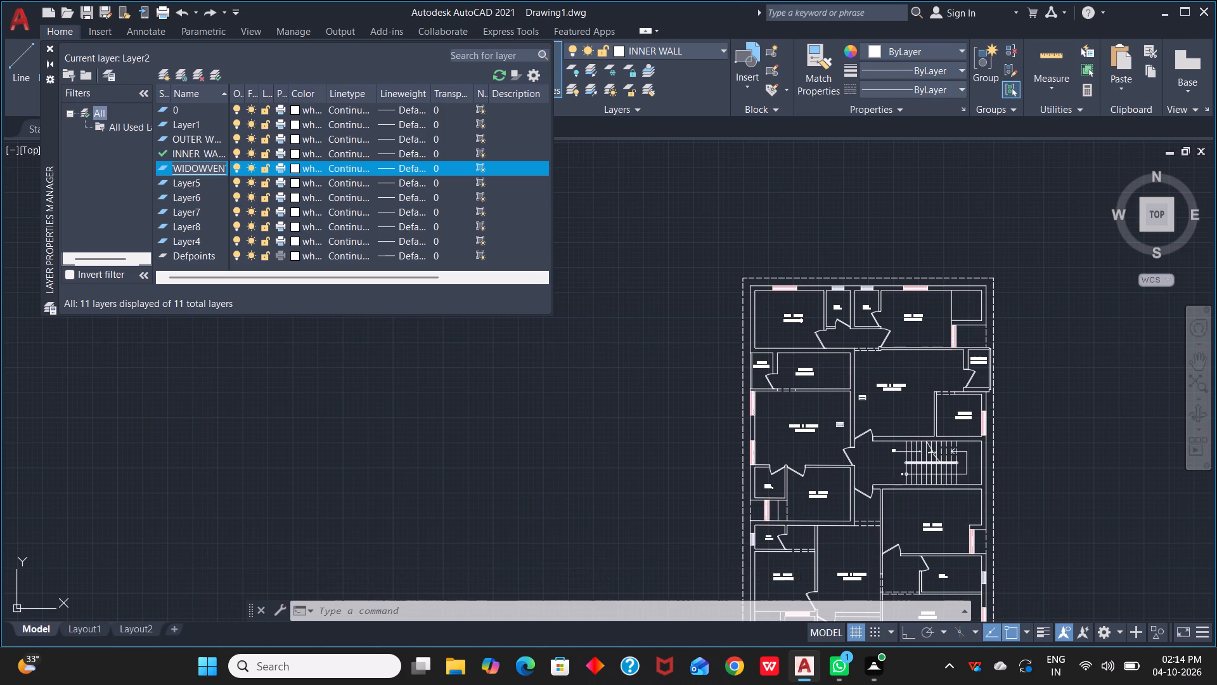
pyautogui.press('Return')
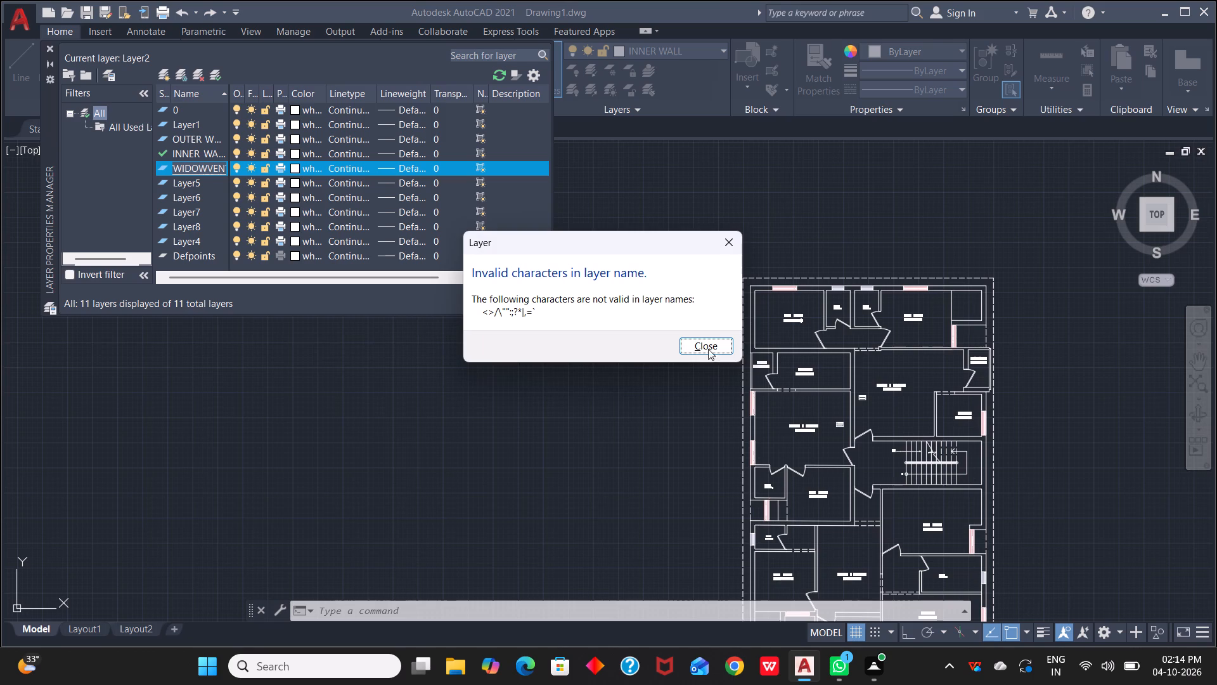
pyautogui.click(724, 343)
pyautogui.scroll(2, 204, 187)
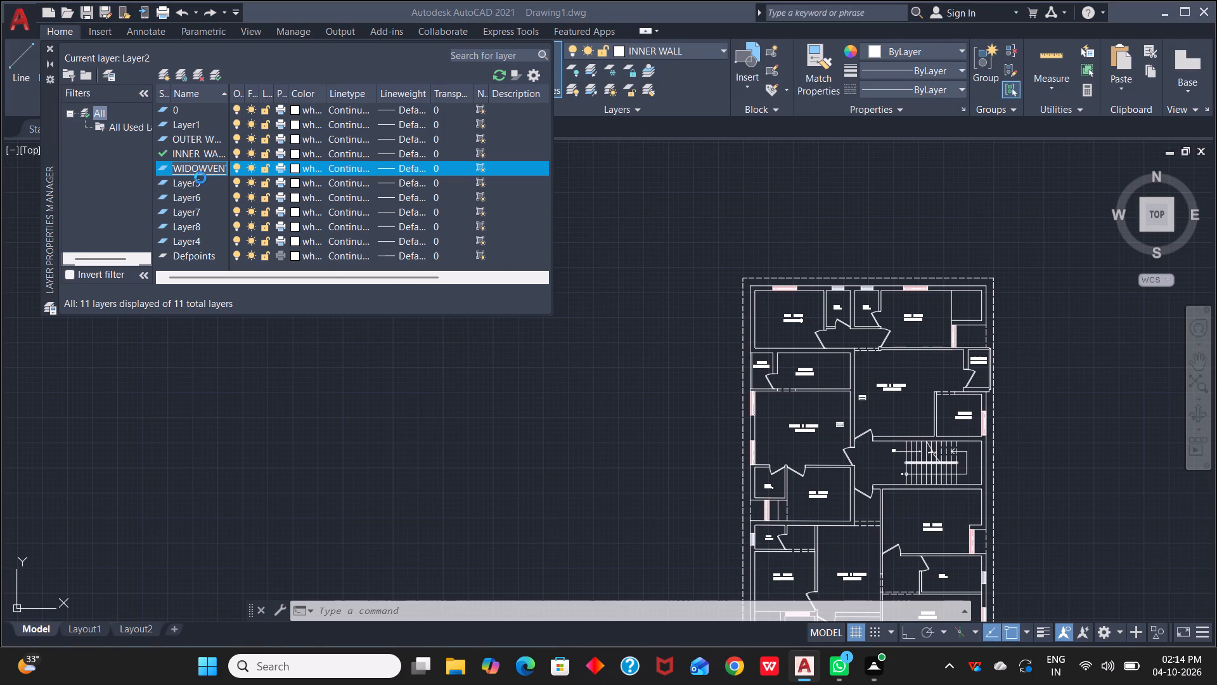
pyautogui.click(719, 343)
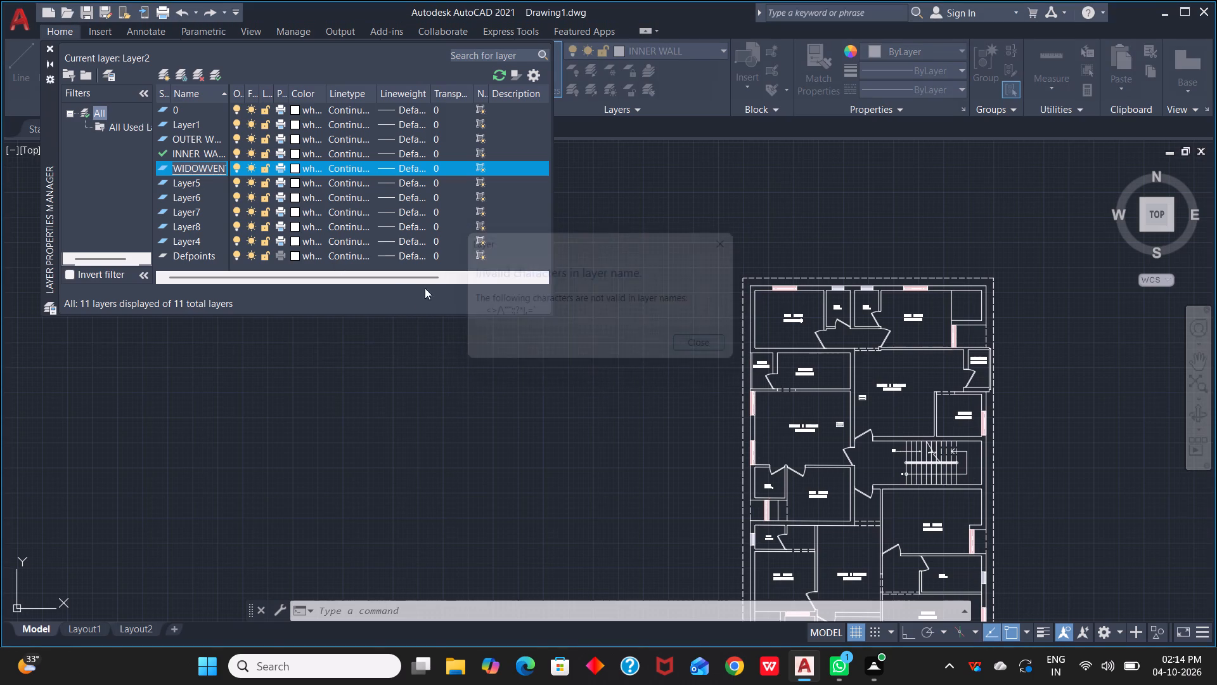
# Replace the whole name of the door, window and vent layer with D-W-V.
pyautogui.moveTo(224, 169); pyautogui.dragTo(165, 170)
pyautogui.press('BackSpace')
pyautogui.click(185, 169)
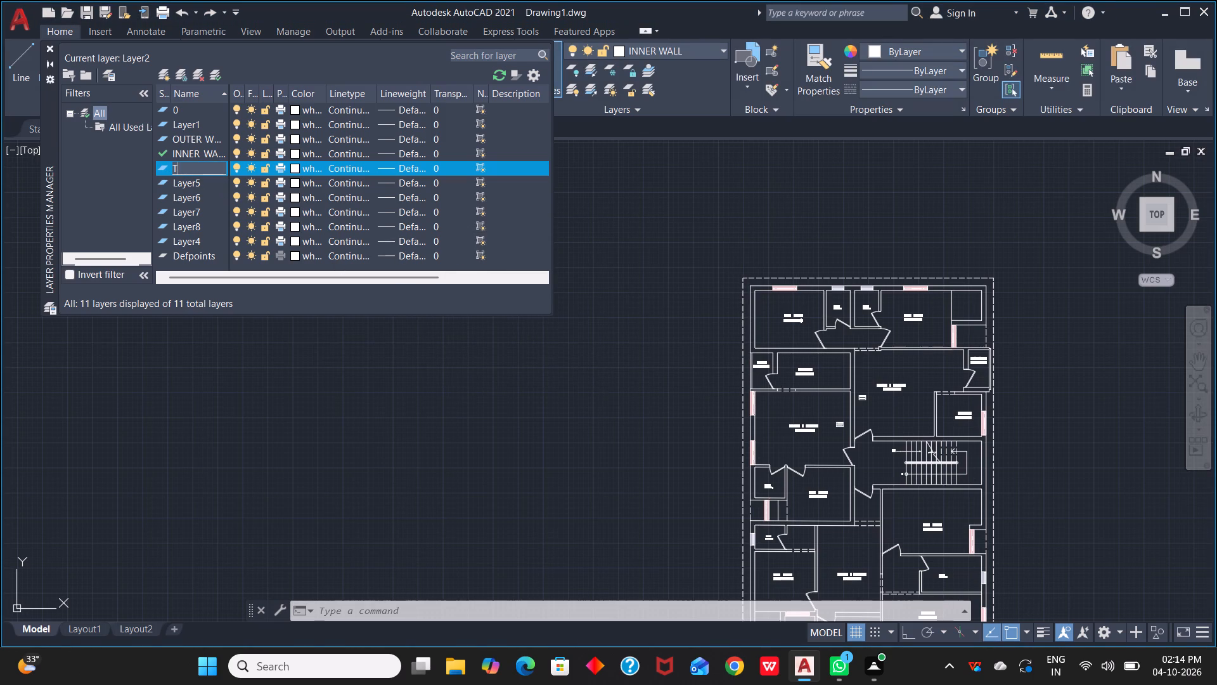
pyautogui.press('BackSpace')
pyautogui.press('d')
pyautogui.press('-')
pyautogui.write('W-V')
# Make Layer5 the current layer and rename it STAIR.
pyautogui.doubleClick(205, 177)
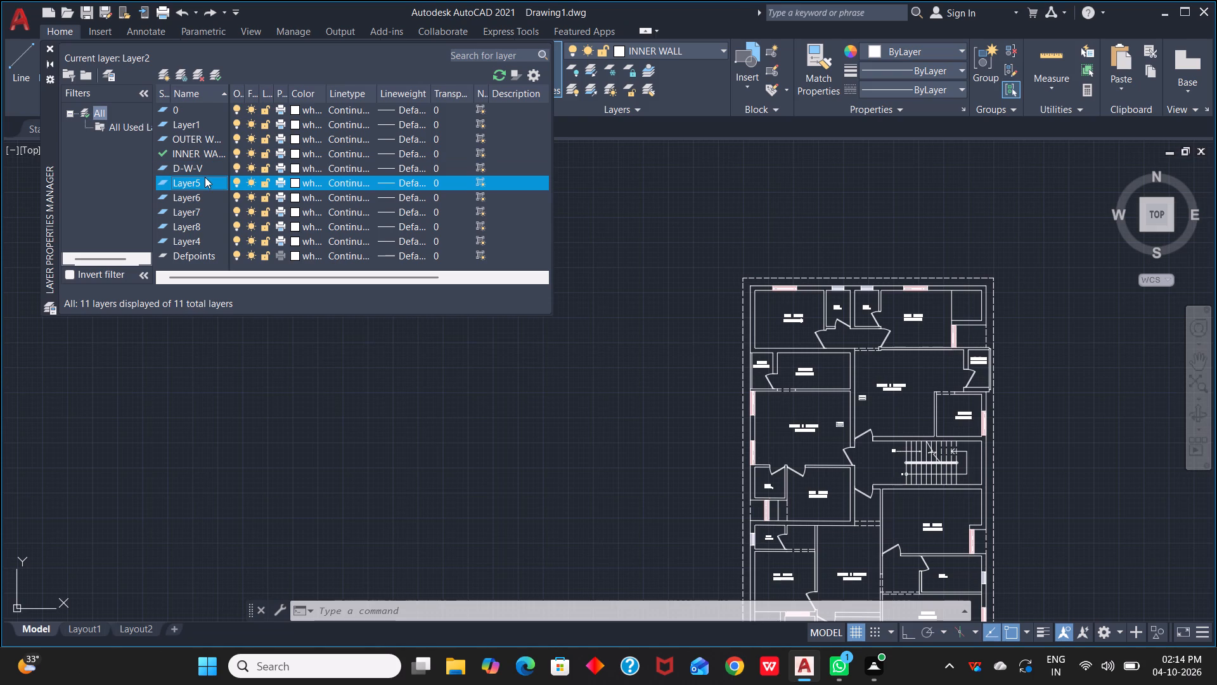
pyautogui.doubleClick(205, 179)
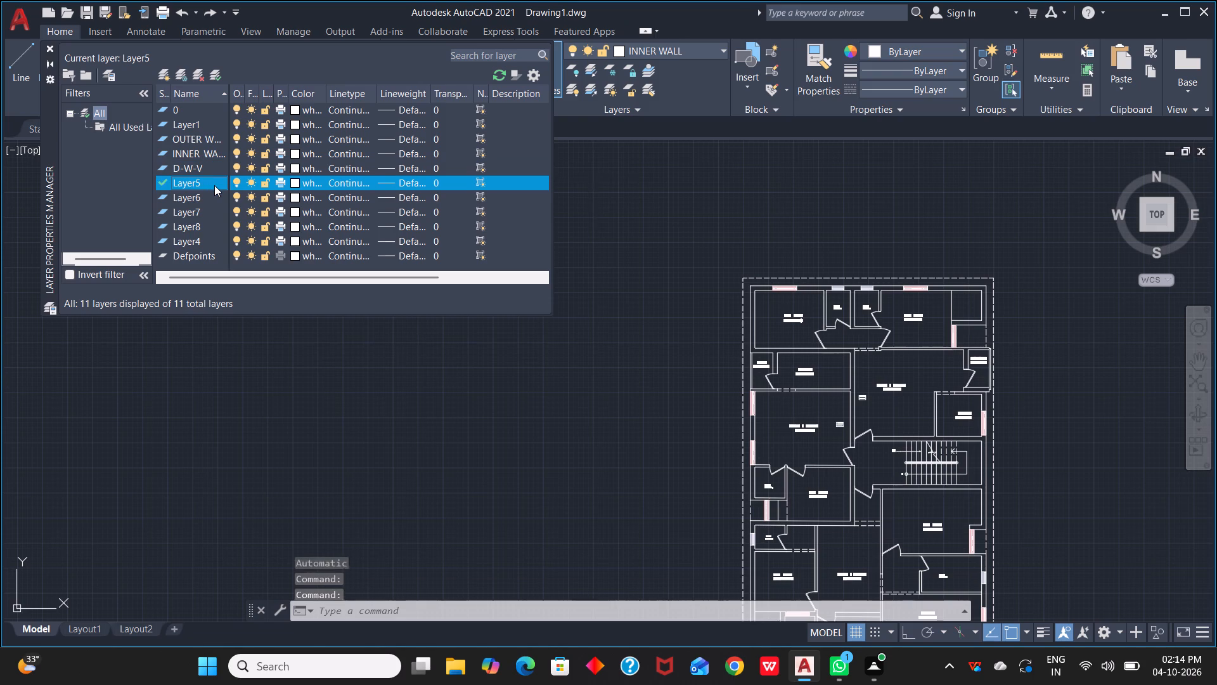
pyautogui.press('F2')
pyautogui.click(206, 194)
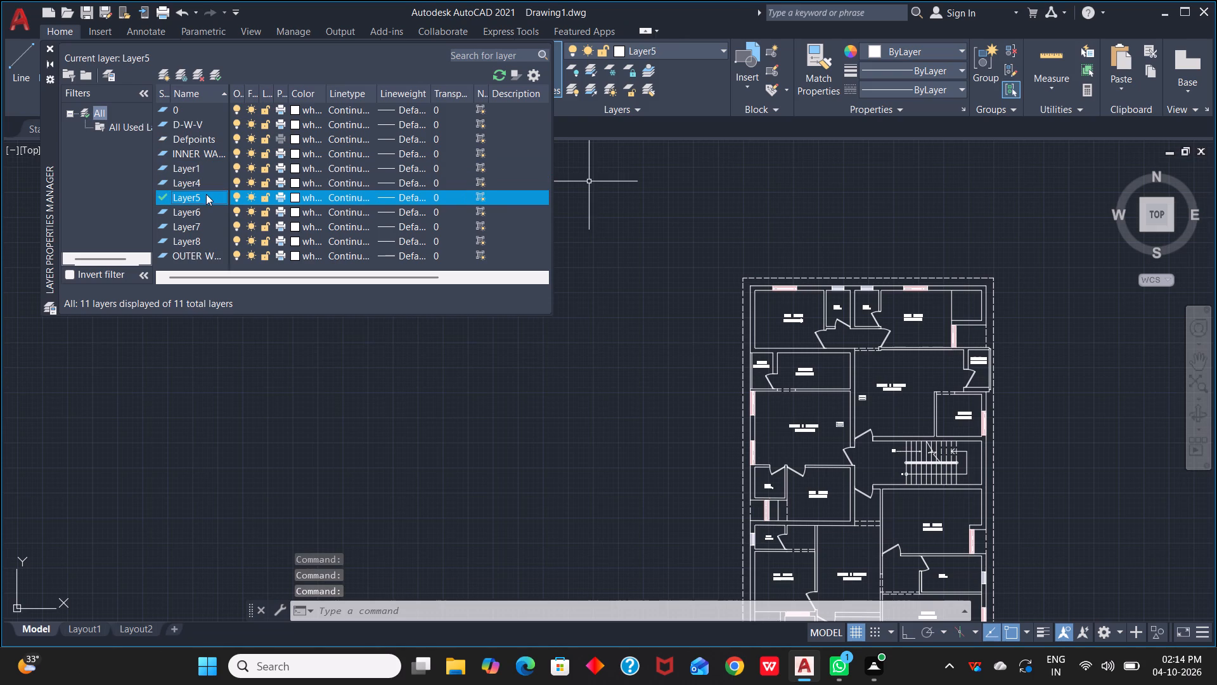
pyautogui.press('F2')
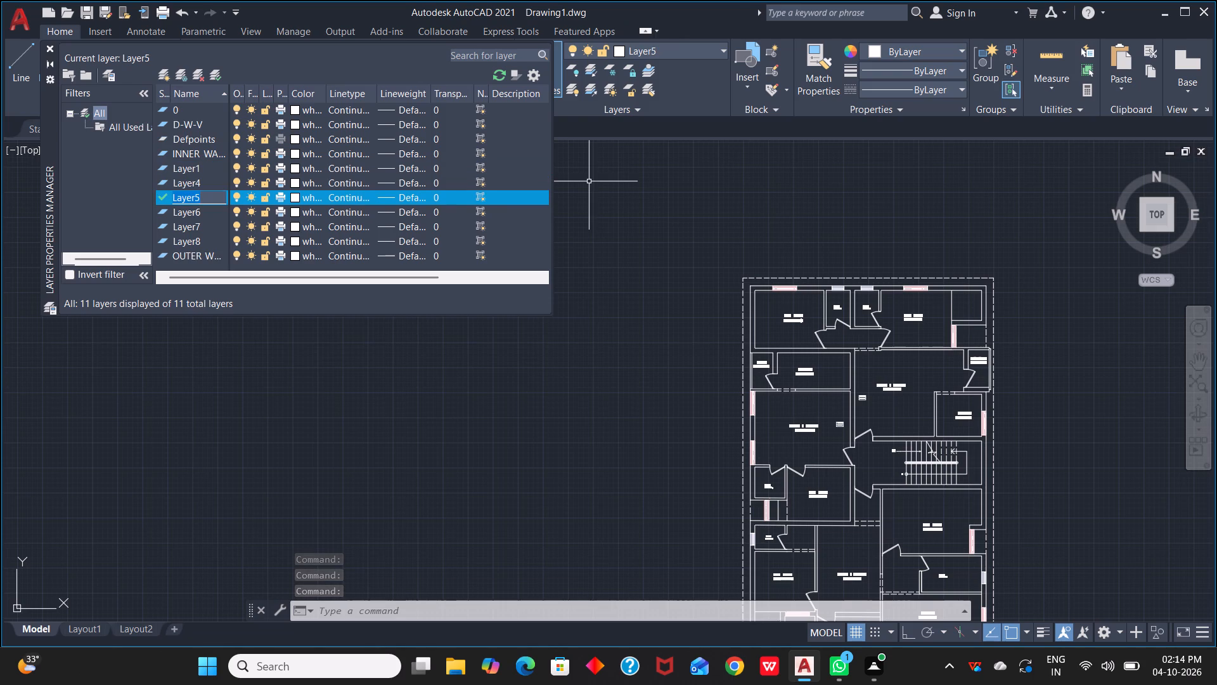
pyautogui.press('Delete')
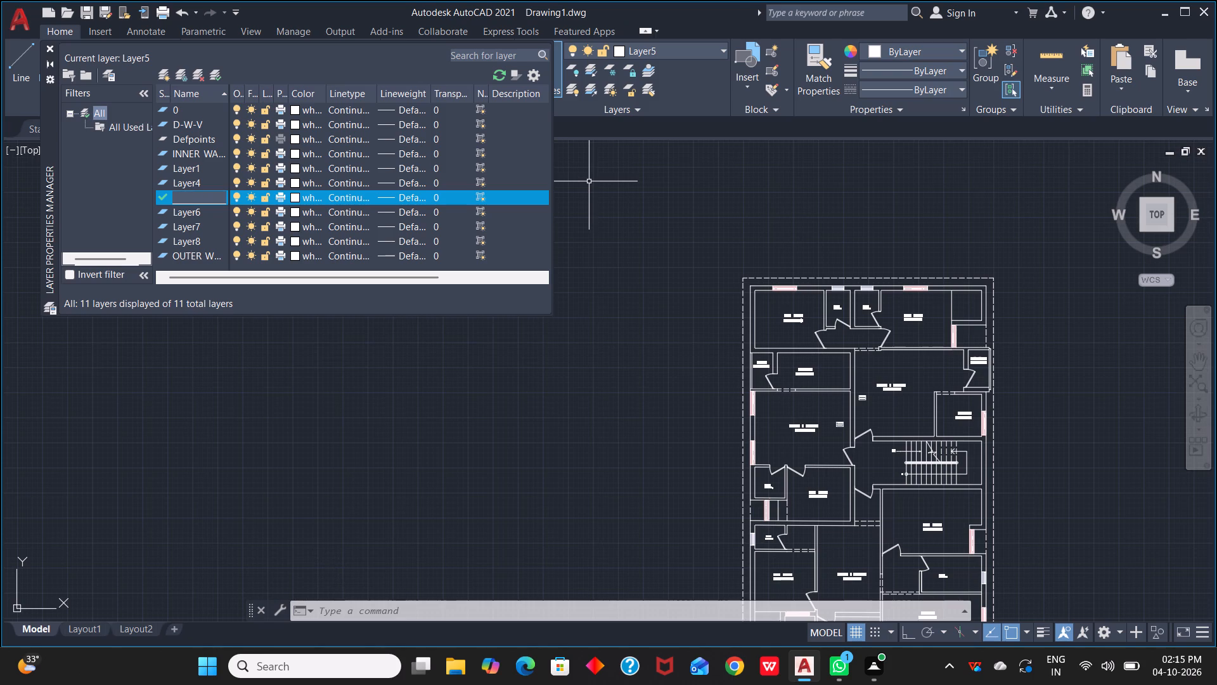
pyautogui.write('STAIR')
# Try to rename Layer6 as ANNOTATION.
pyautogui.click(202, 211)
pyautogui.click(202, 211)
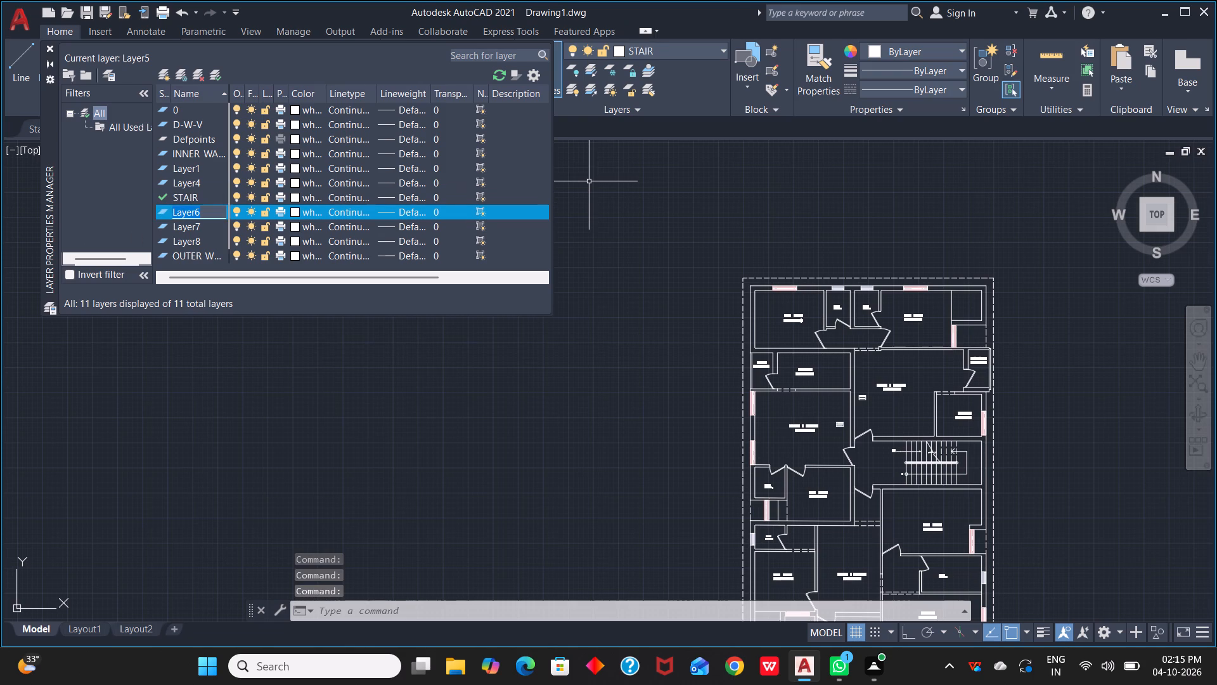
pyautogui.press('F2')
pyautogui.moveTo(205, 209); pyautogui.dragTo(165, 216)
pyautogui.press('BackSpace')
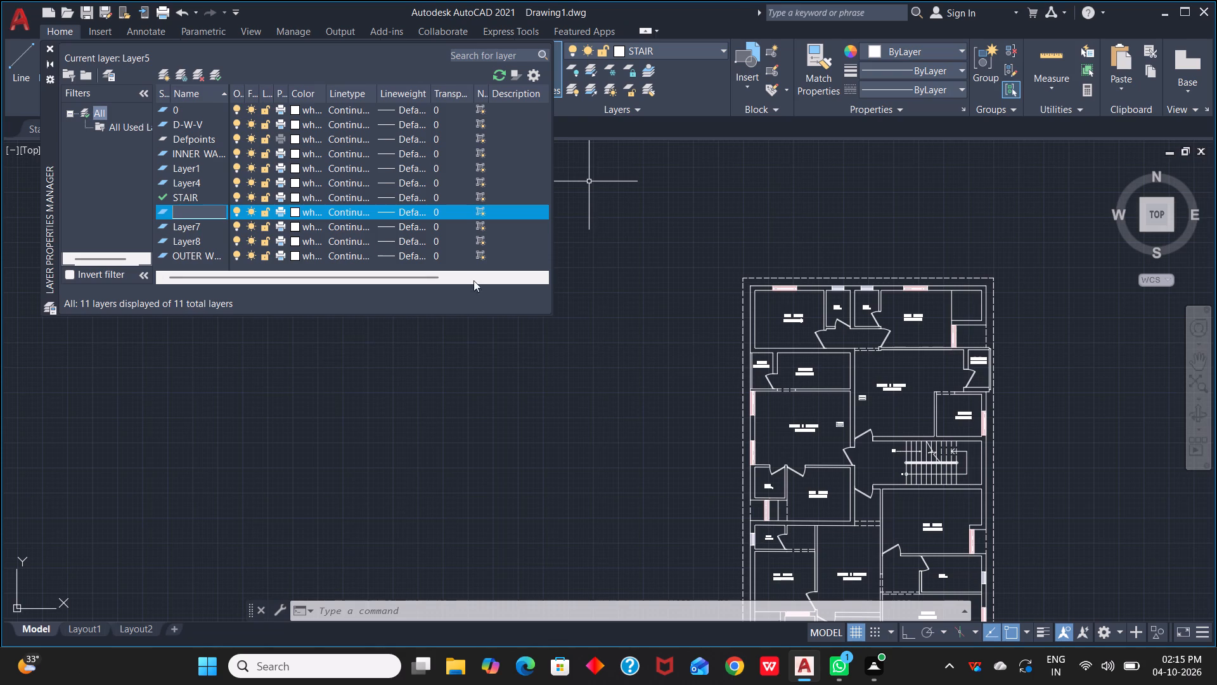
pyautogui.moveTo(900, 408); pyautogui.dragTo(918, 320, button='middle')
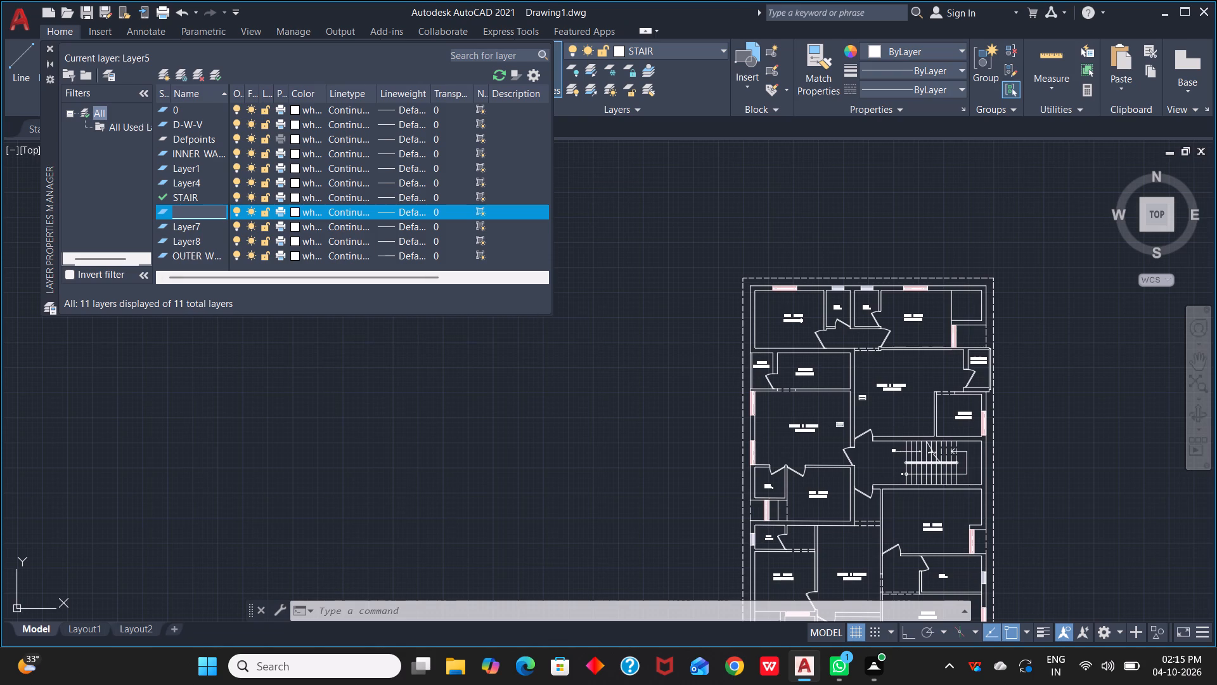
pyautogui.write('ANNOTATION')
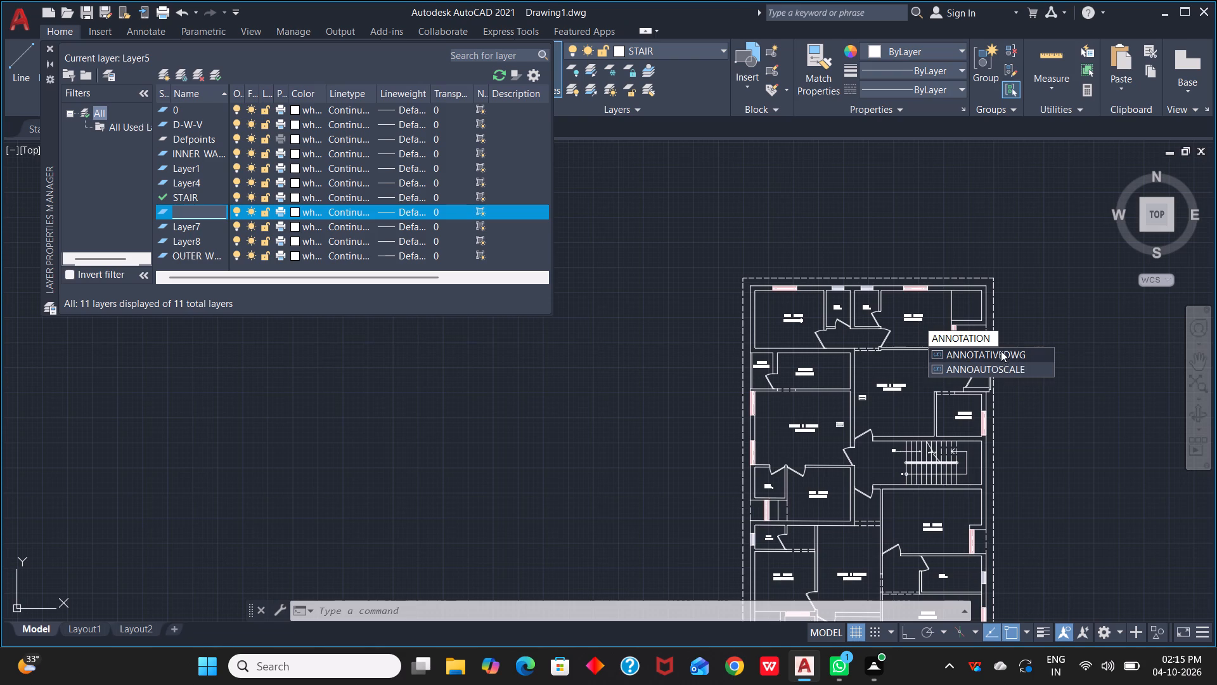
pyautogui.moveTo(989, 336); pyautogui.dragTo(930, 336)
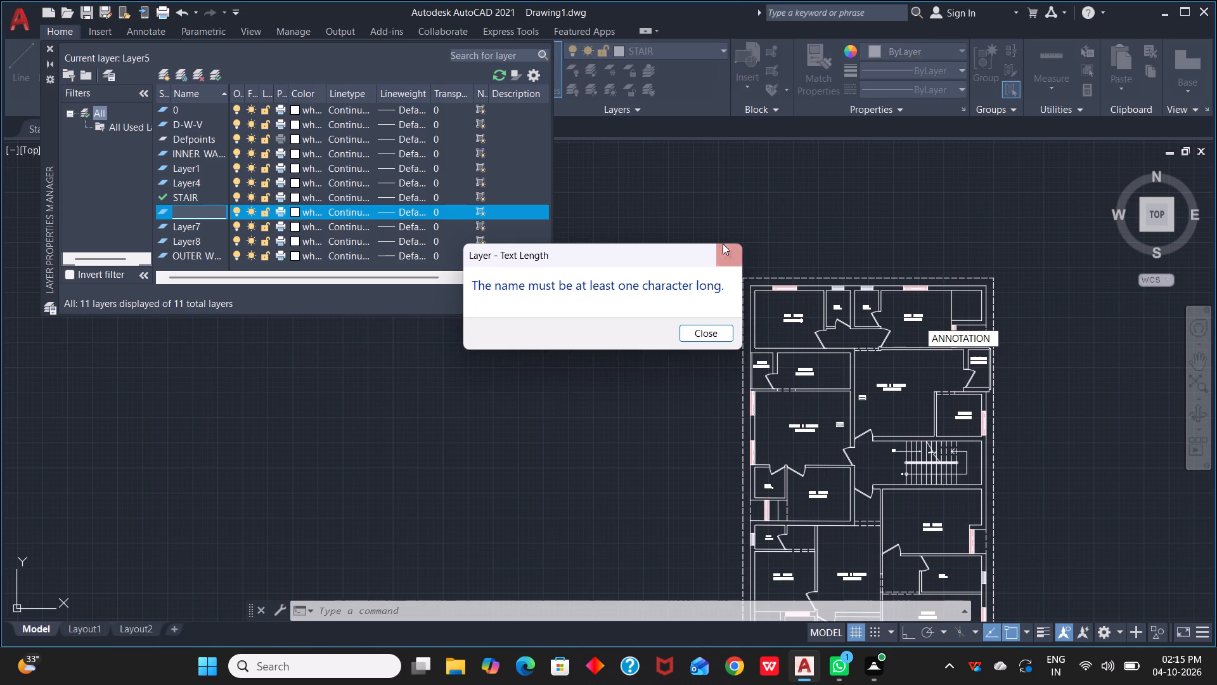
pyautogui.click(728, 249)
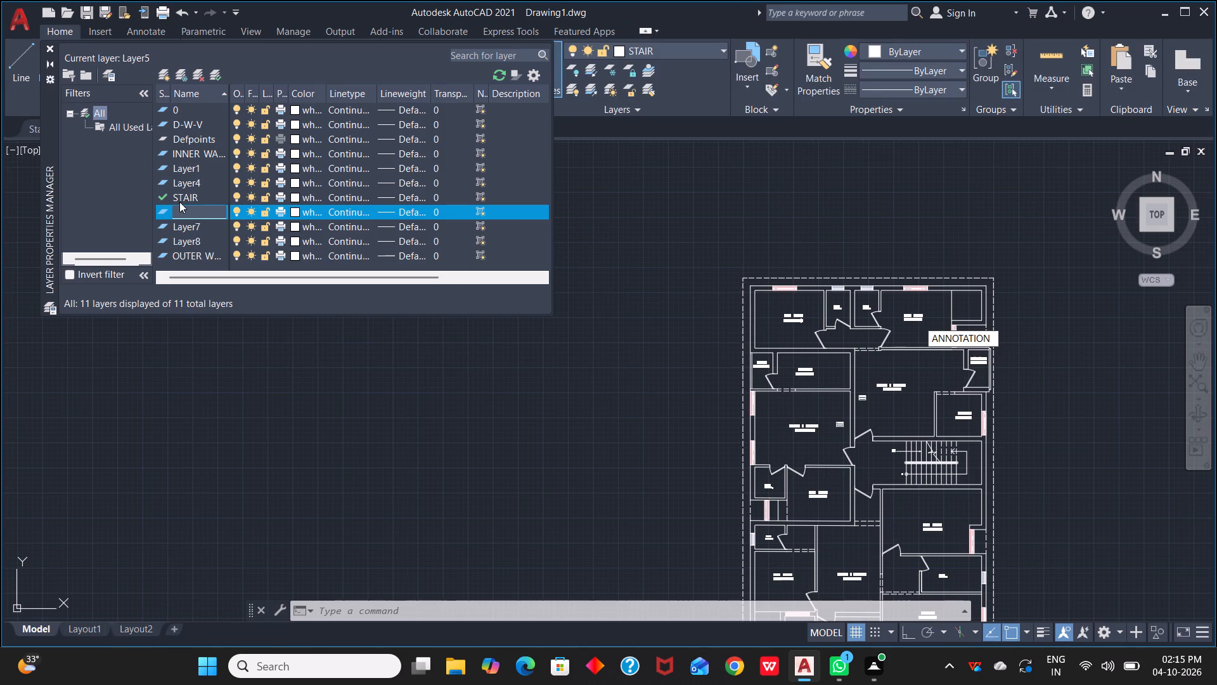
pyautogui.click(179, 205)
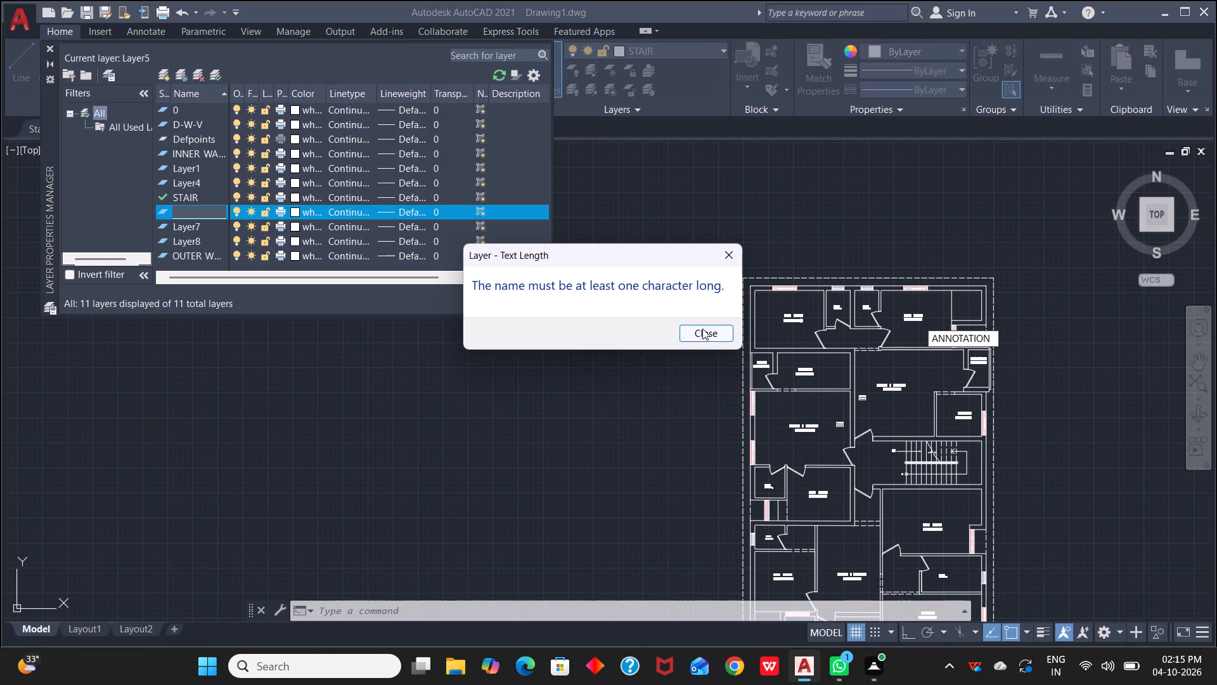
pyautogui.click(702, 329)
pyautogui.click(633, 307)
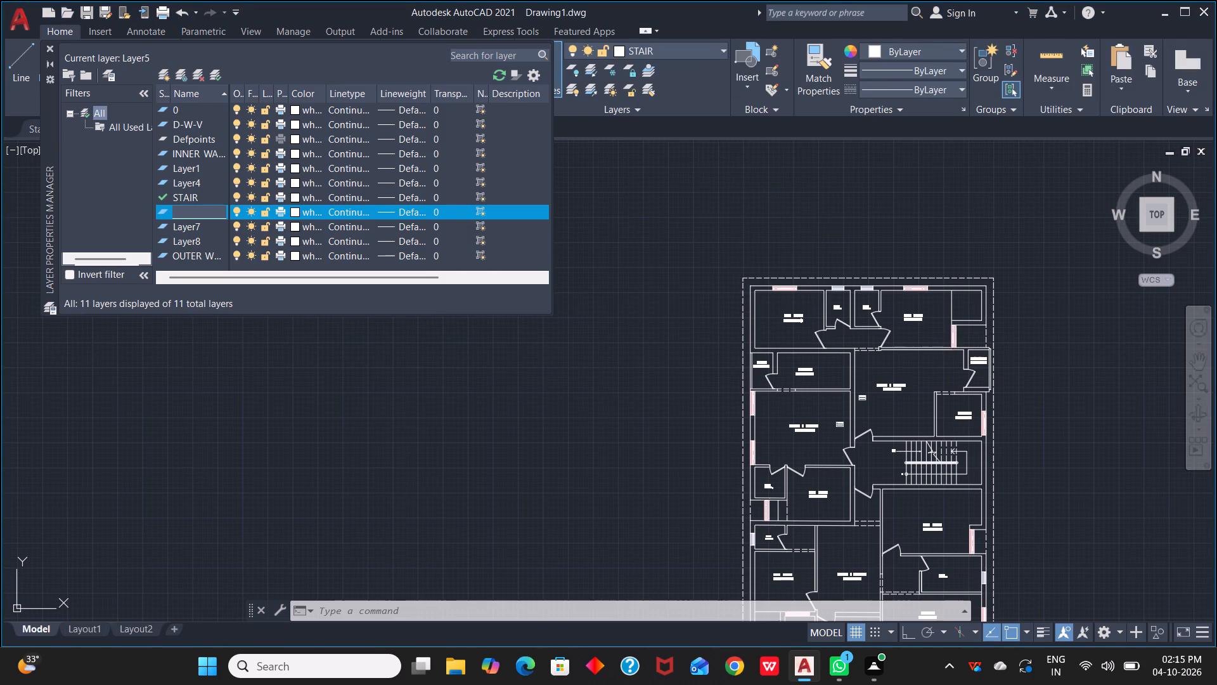
# Enter ANNOTATION as the name of the blank layer entry directly after STAIR.
pyautogui.click(208, 211)
pyautogui.doubleClick(203, 212)
pyautogui.press('a')
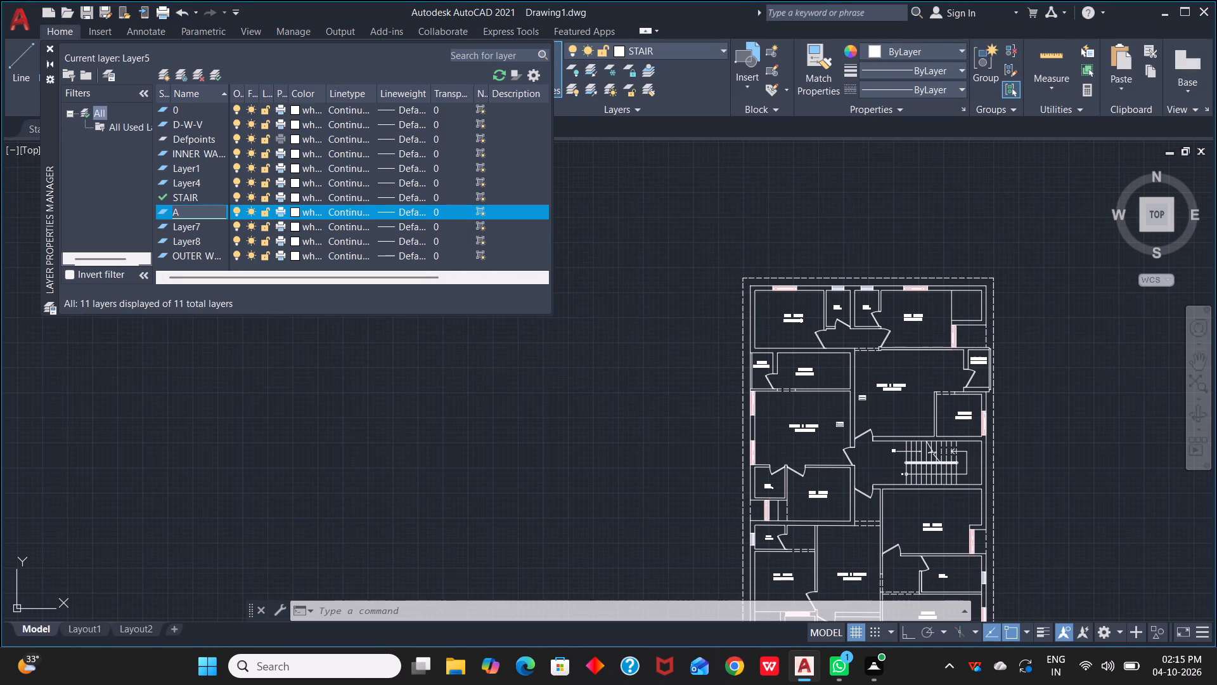
pyautogui.write('NNOTT')
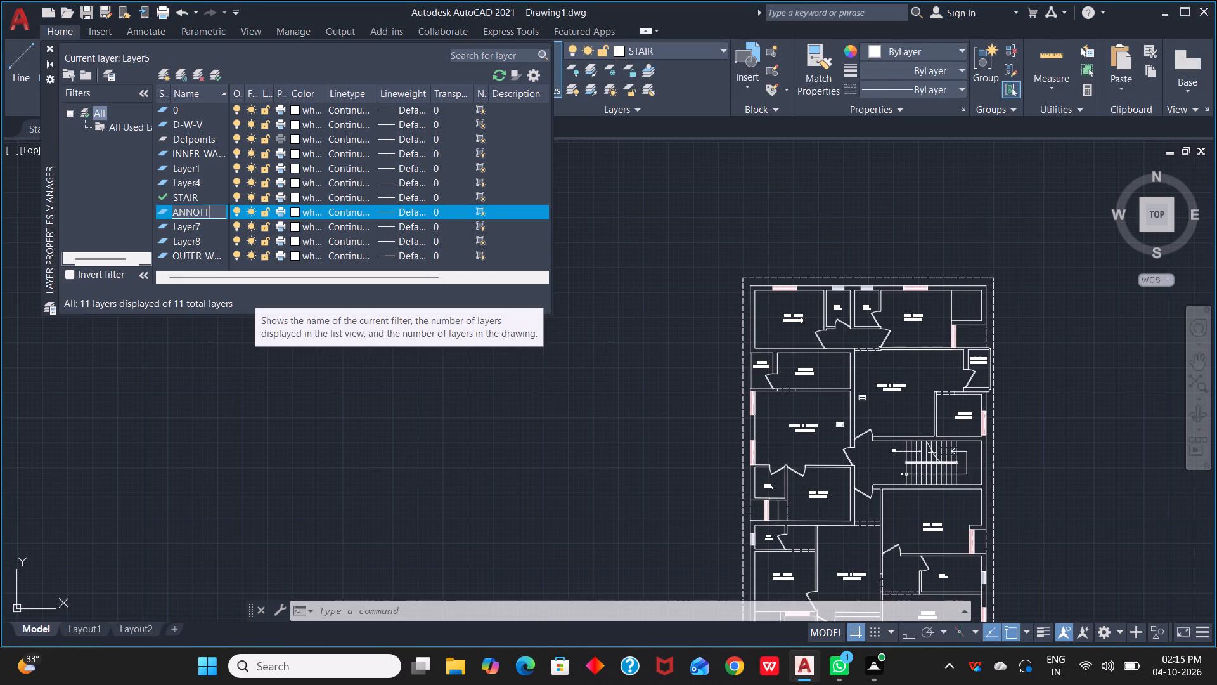
pyautogui.press('BackSpace')
pyautogui.write('ATION')
pyautogui.click(226, 412)
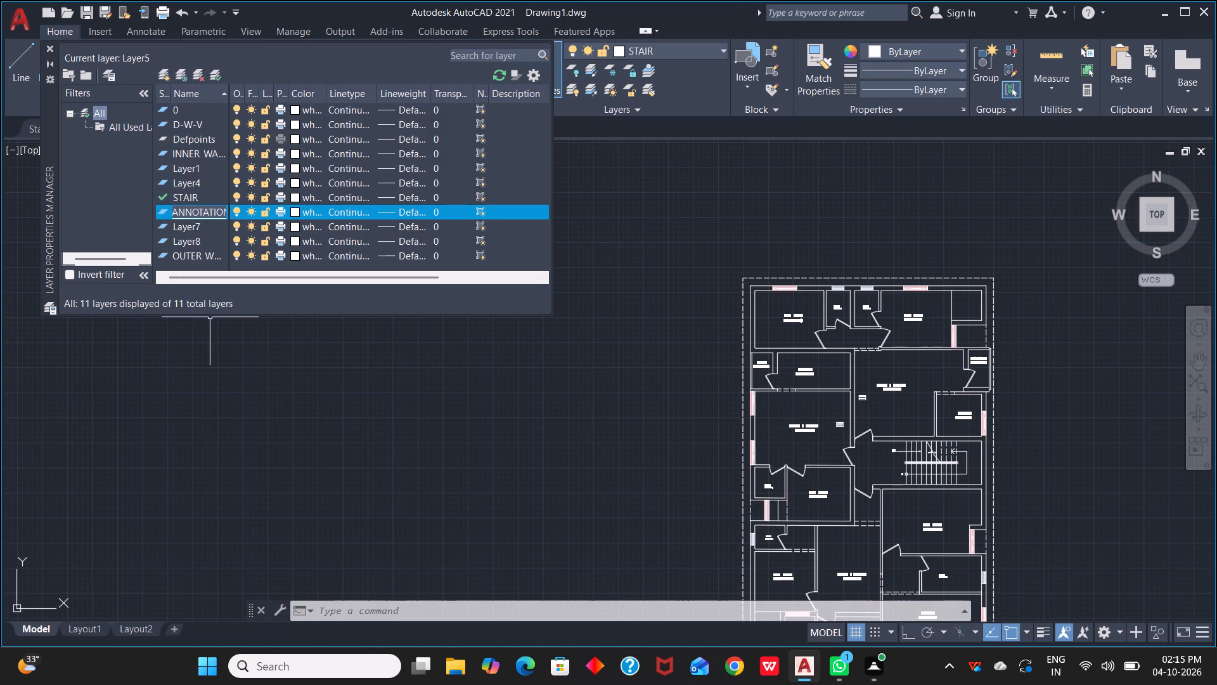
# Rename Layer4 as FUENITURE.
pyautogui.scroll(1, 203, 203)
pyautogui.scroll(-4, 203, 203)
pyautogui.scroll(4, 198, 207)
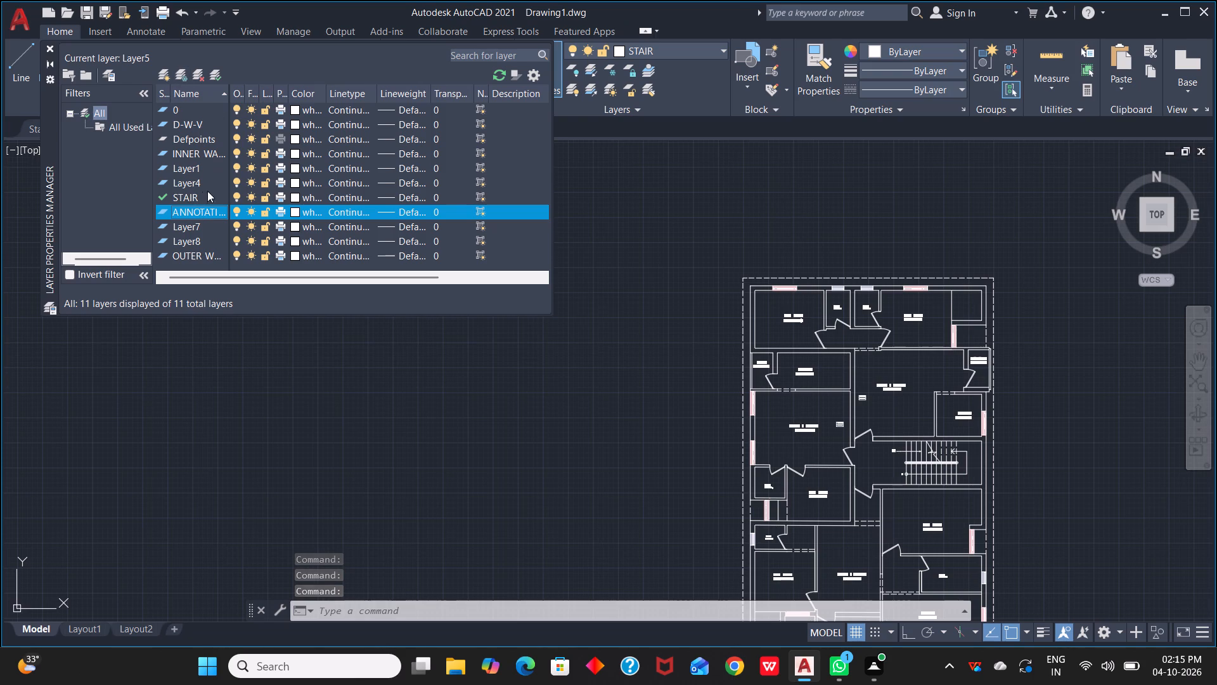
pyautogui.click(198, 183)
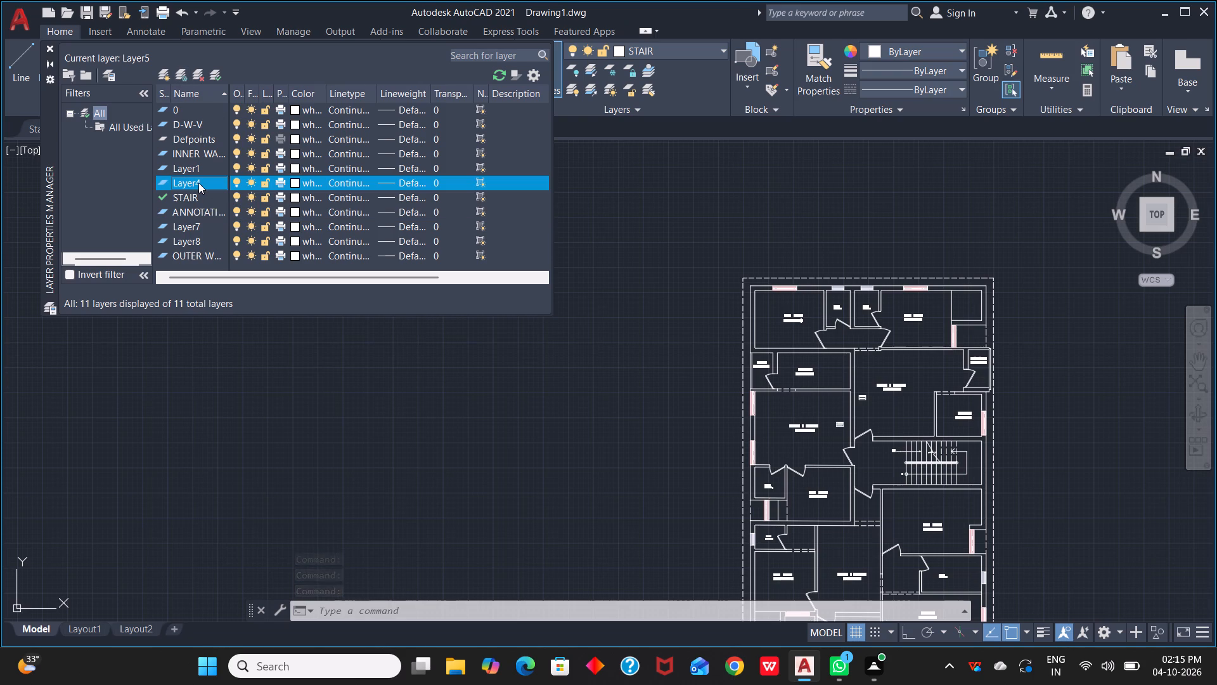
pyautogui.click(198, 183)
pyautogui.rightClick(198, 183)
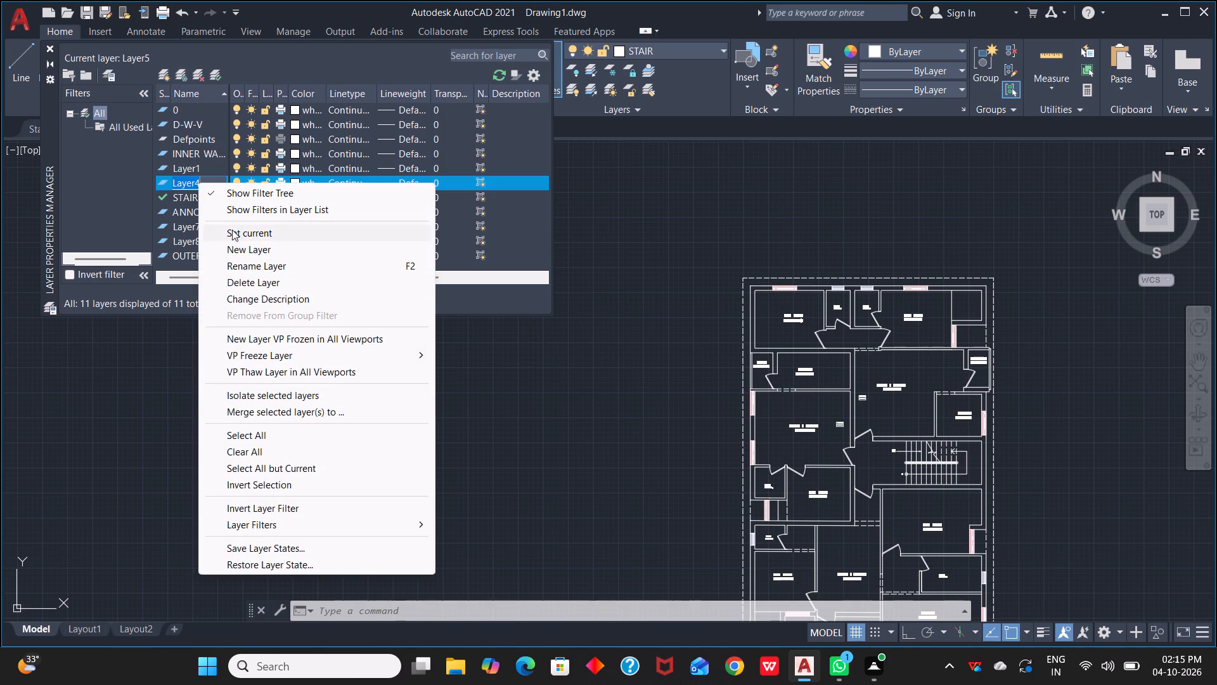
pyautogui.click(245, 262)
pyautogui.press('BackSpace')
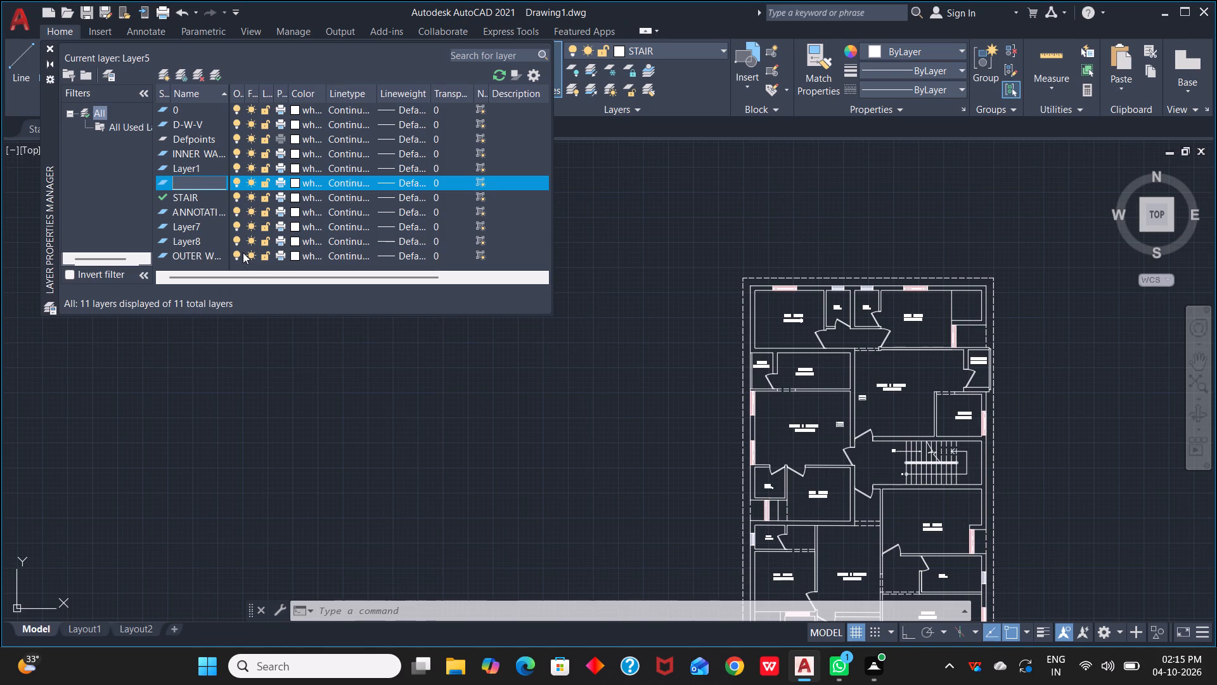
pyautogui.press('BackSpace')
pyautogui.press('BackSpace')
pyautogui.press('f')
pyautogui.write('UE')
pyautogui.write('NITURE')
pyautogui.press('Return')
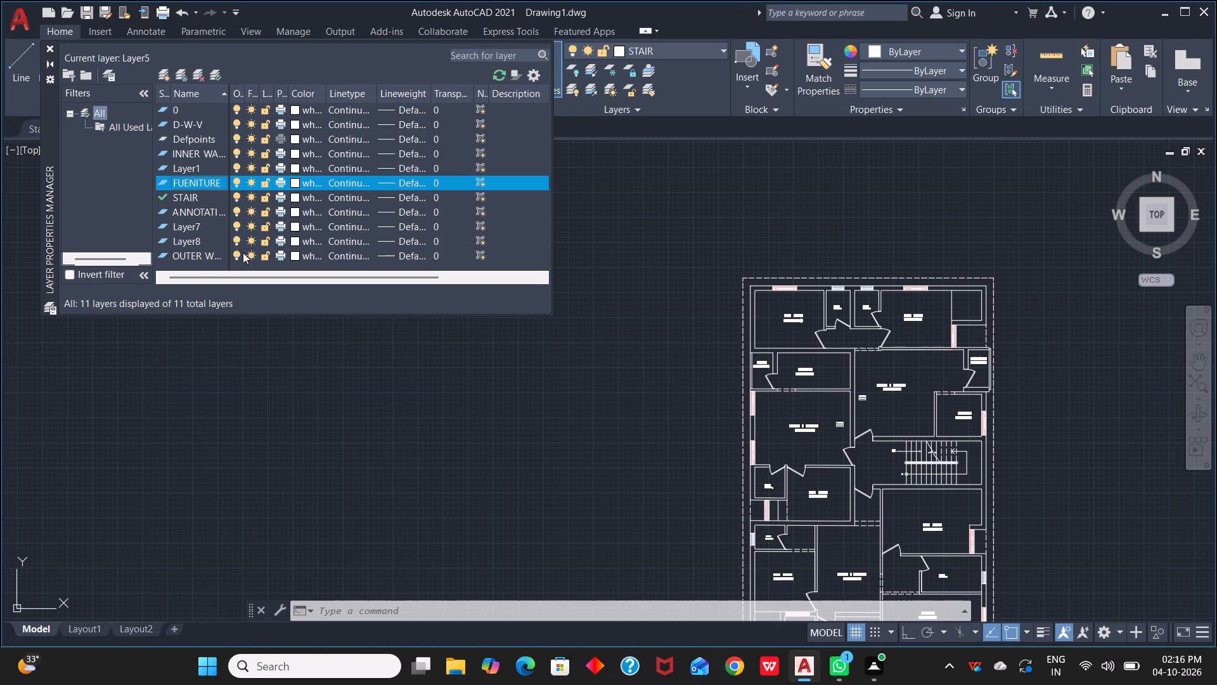
# Replace the whole name of the FUENITURE layer with FUR.
pyautogui.rightClick(198, 182)
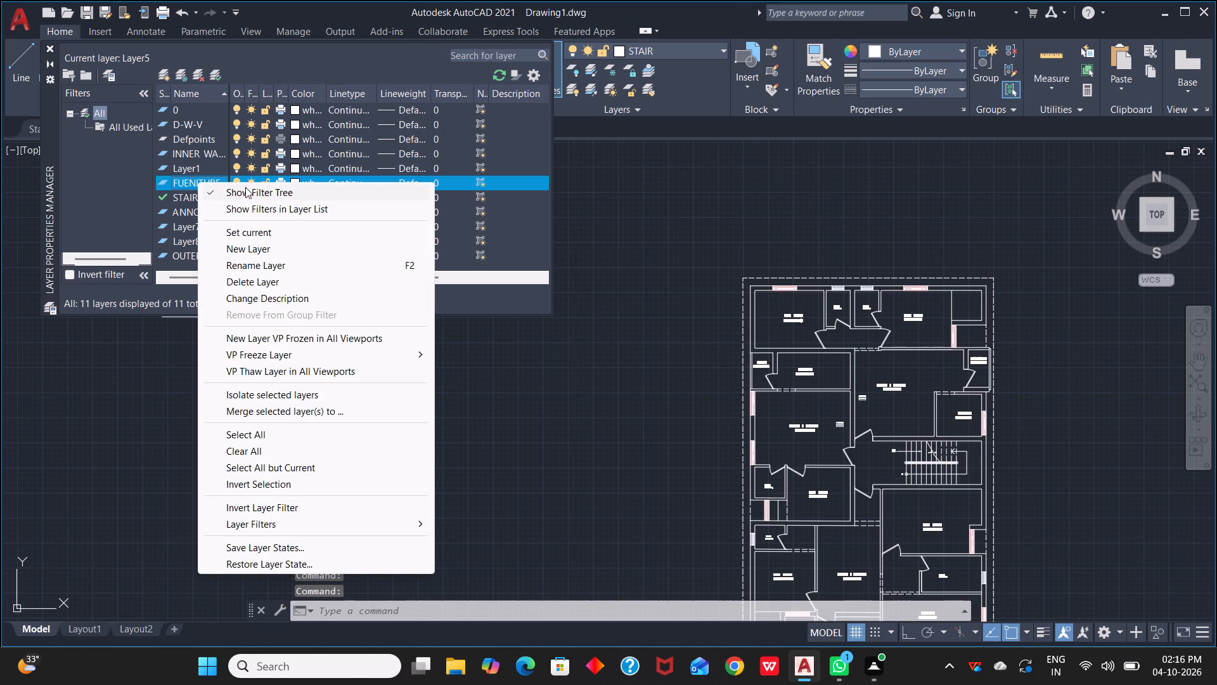
pyautogui.click(264, 264)
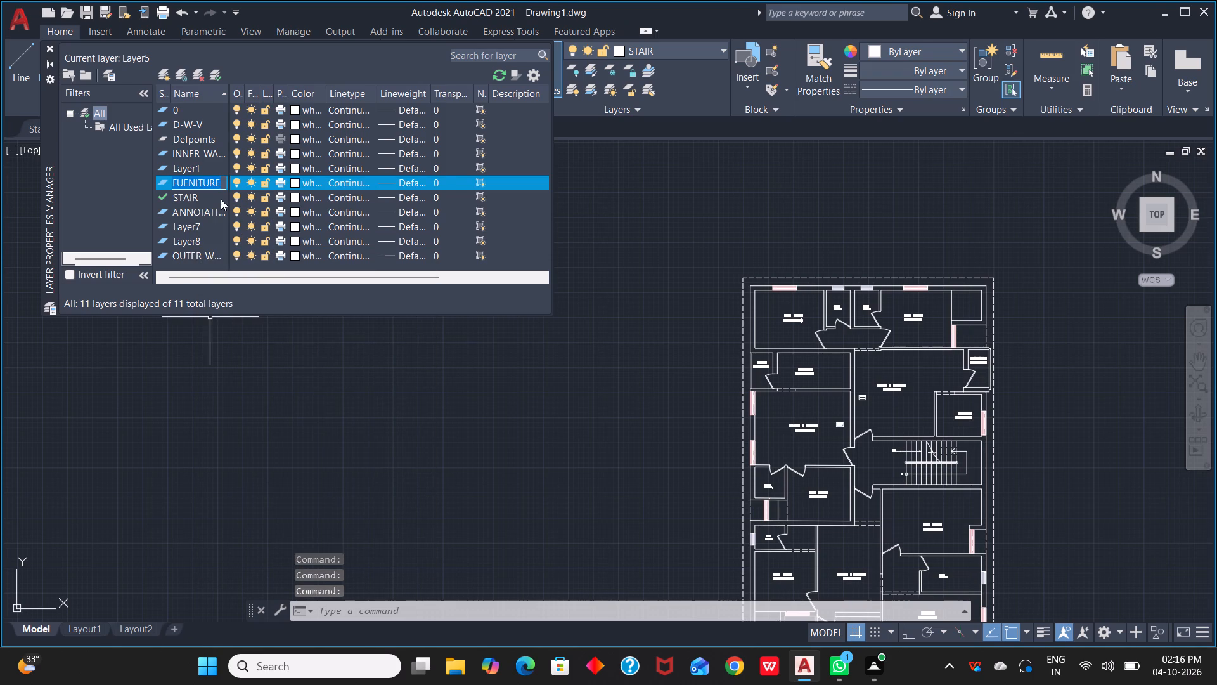
pyautogui.press('BackSpace')
pyautogui.press('BackSpace')
pyautogui.press('BackSpace')
pyautogui.write('FUR')
pyautogui.press('Return')
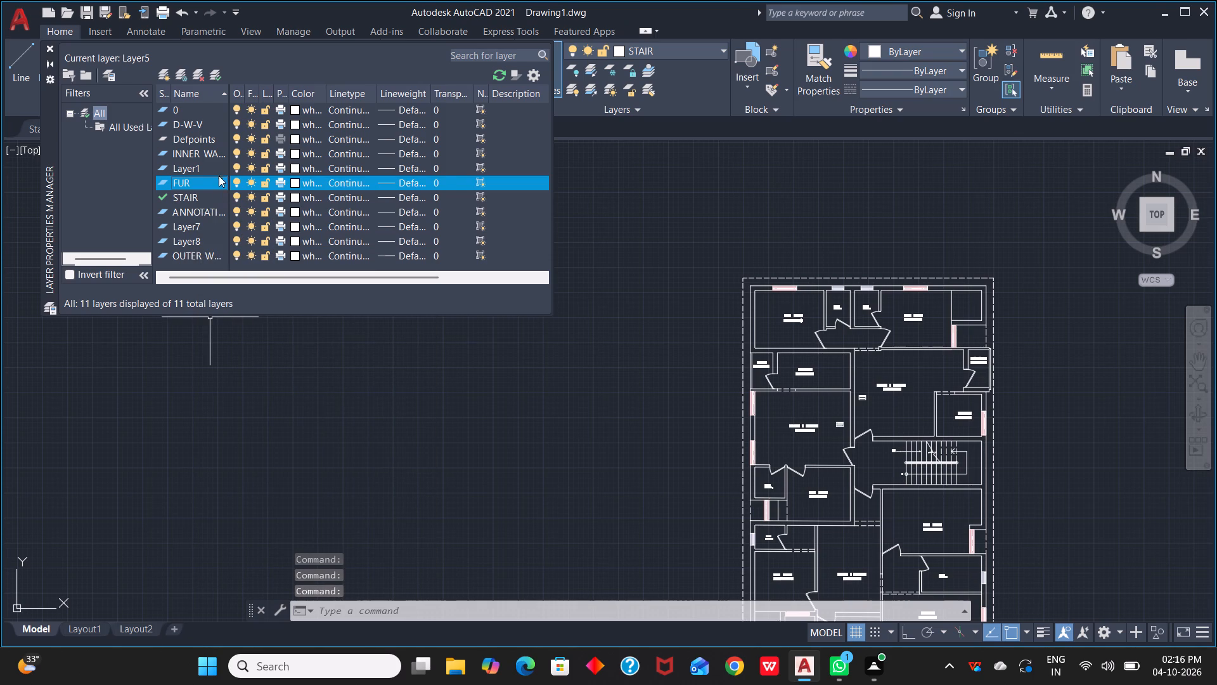
# Rename Layer1 as SANT.
pyautogui.click(205, 167)
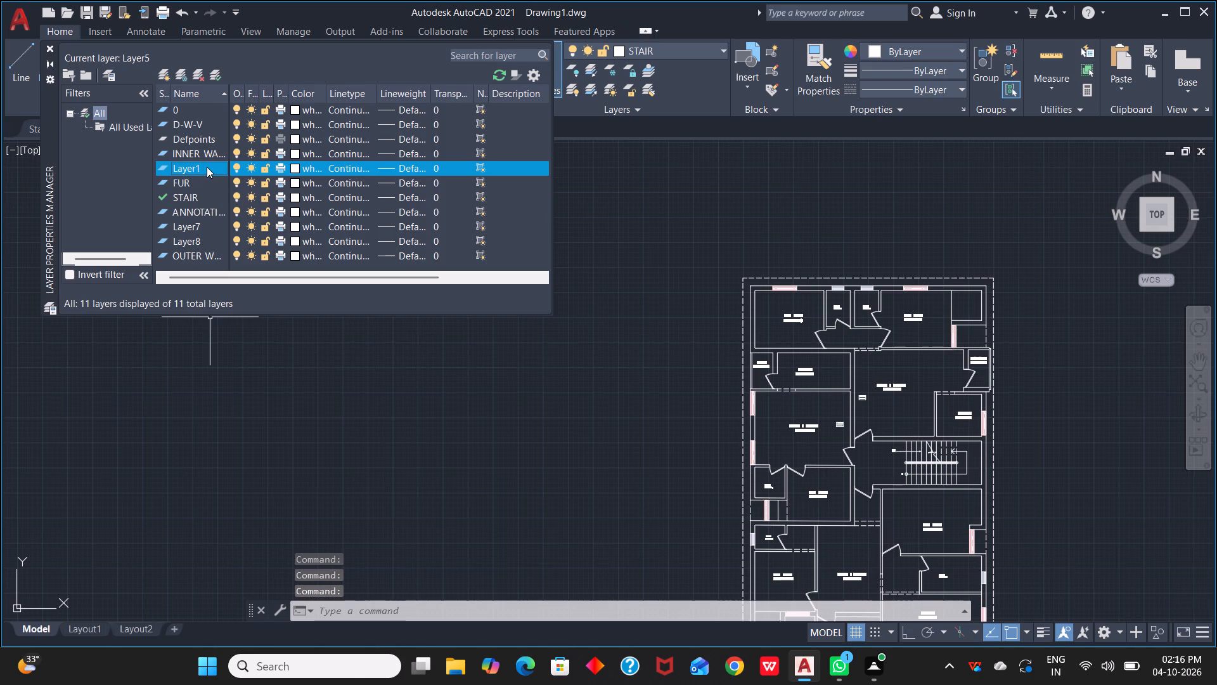
pyautogui.rightClick(207, 167)
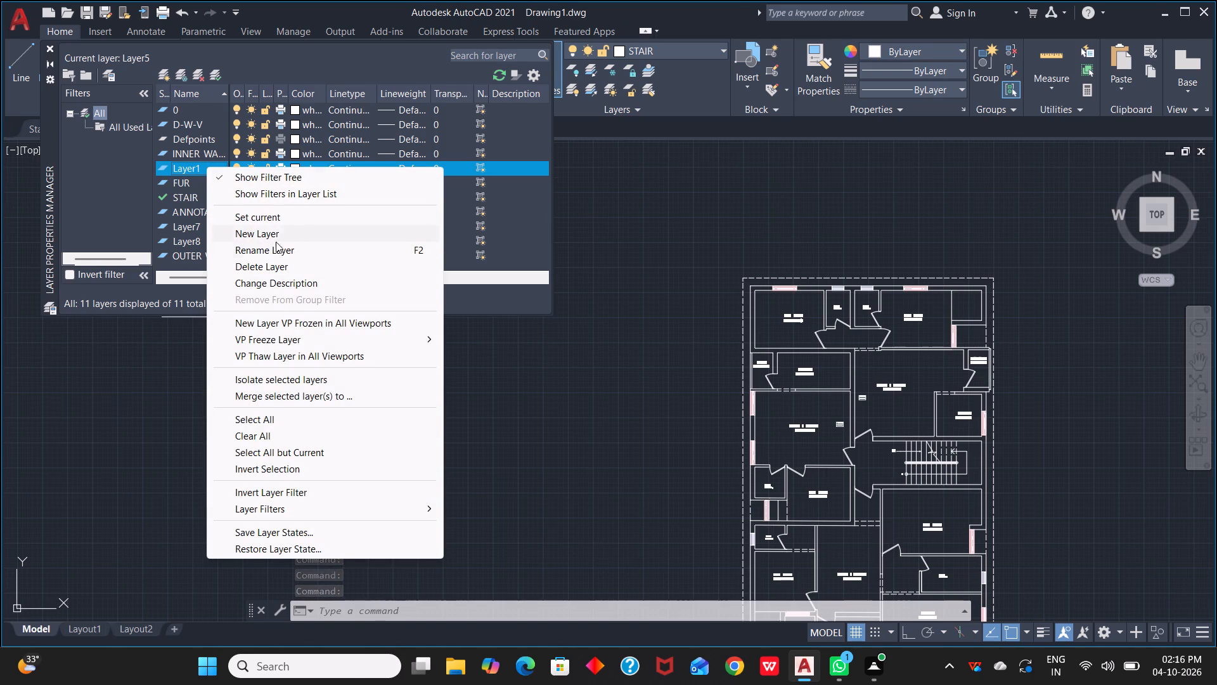
pyautogui.click(272, 249)
pyautogui.press('BackSpace')
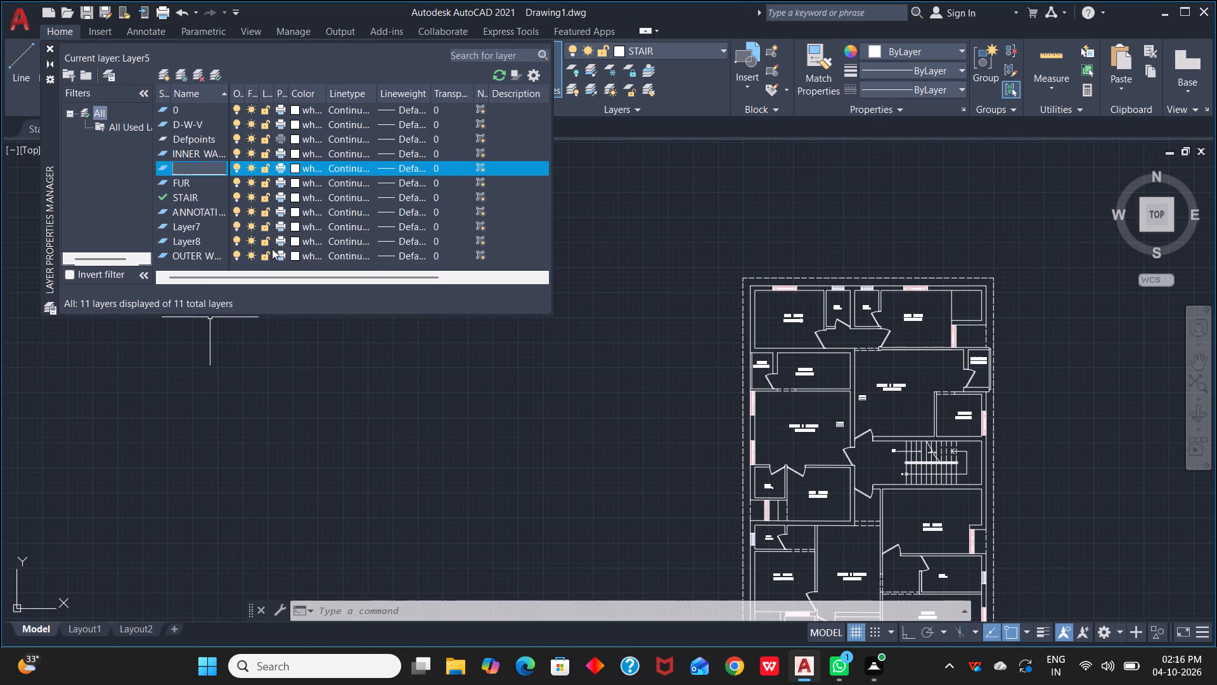
pyautogui.press('BackSpace')
pyautogui.press('BackSpace')
pyautogui.write('SAN')
pyautogui.press('t')
pyautogui.press('Return')
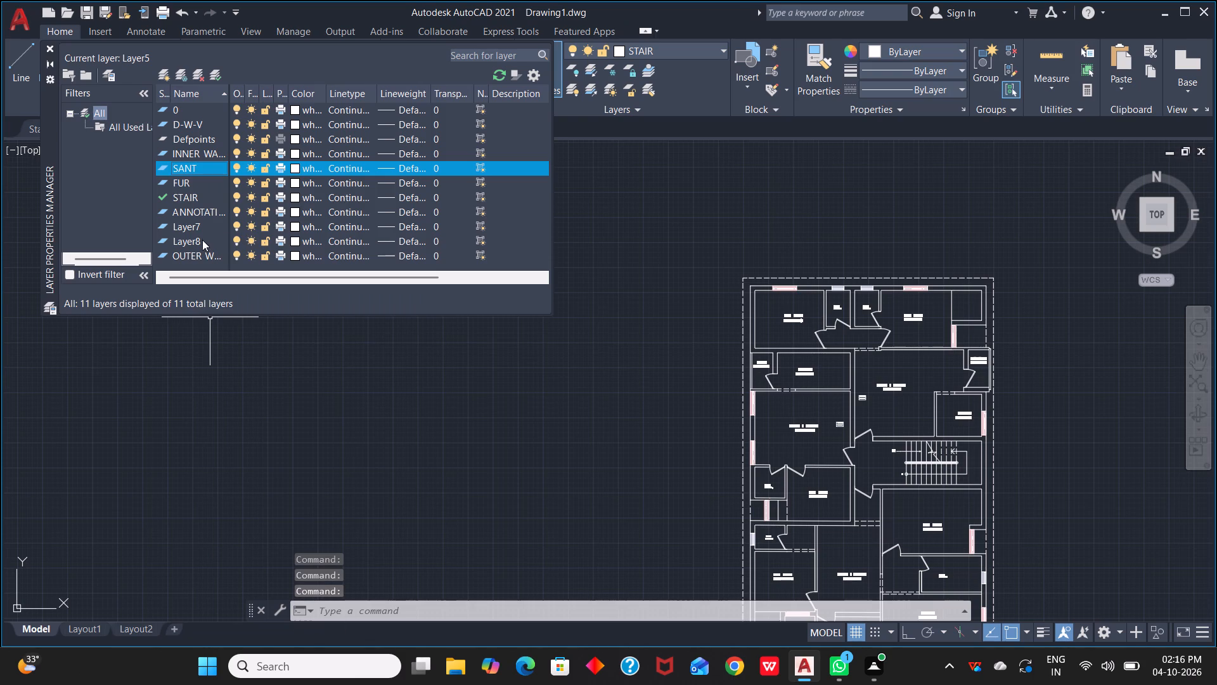
# Rename Layer7 as OPEN DOOR.
pyautogui.click(204, 231)
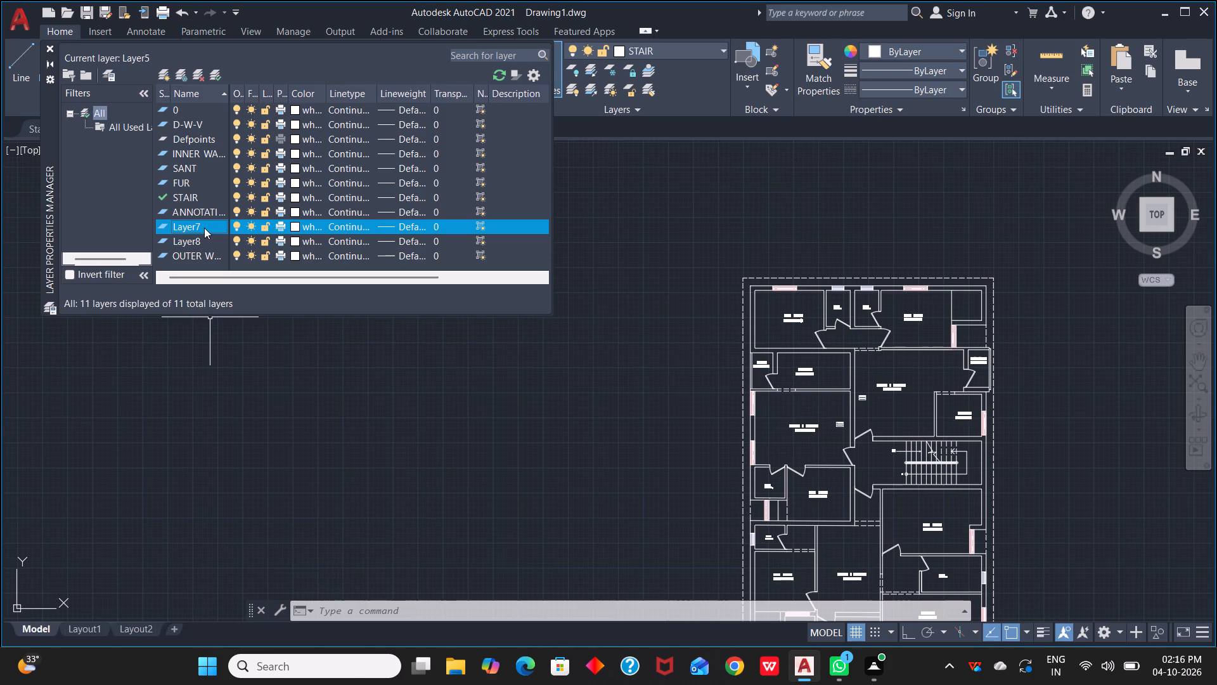
pyautogui.click(204, 228)
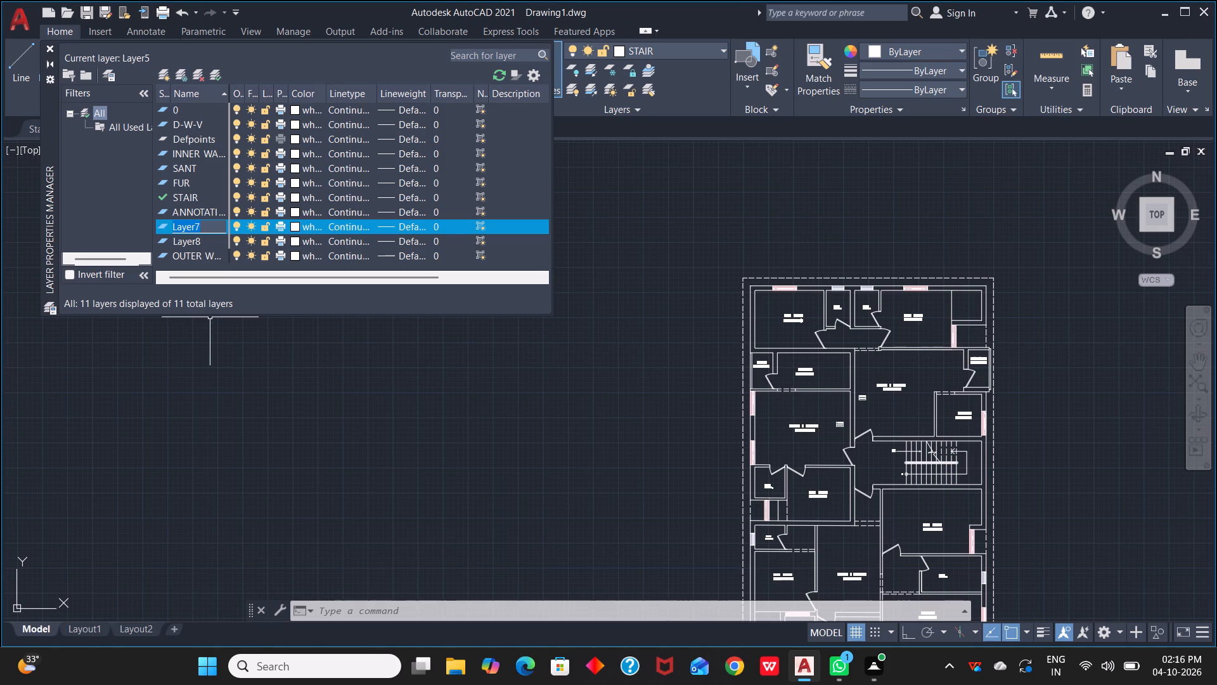
pyautogui.press('BackSpace')
pyautogui.press('BackSpace')
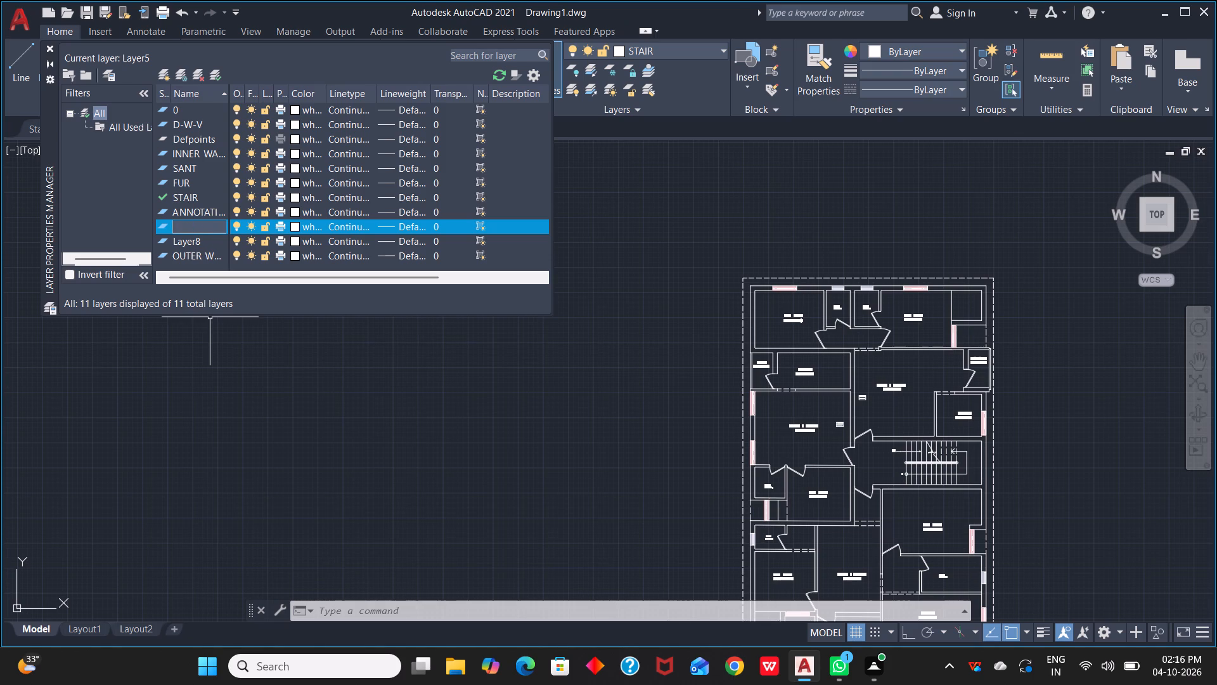
pyautogui.write('HI')
pyautogui.press('BackSpace')
pyautogui.press('BackSpace')
pyautogui.write('OPEN DOOR')
pyautogui.press('Return')
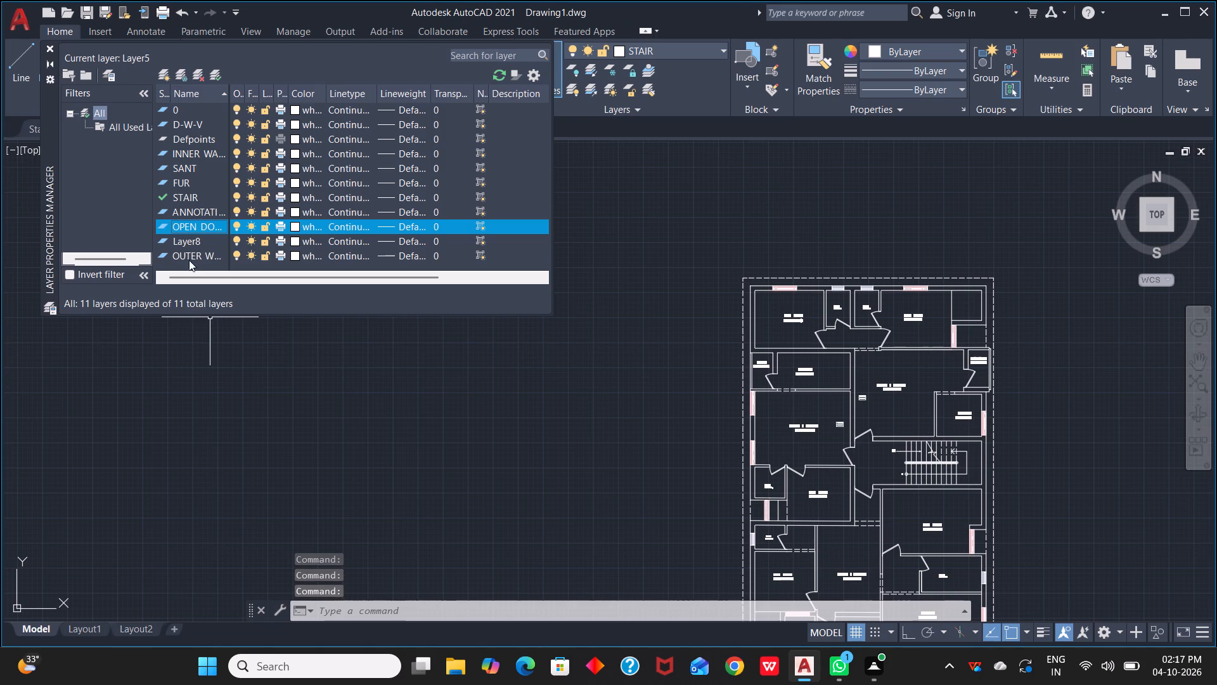
# Delete the unused Layer8 from the layer list.
pyautogui.click(199, 231)
pyautogui.click(199, 237)
pyautogui.rightClick(199, 237)
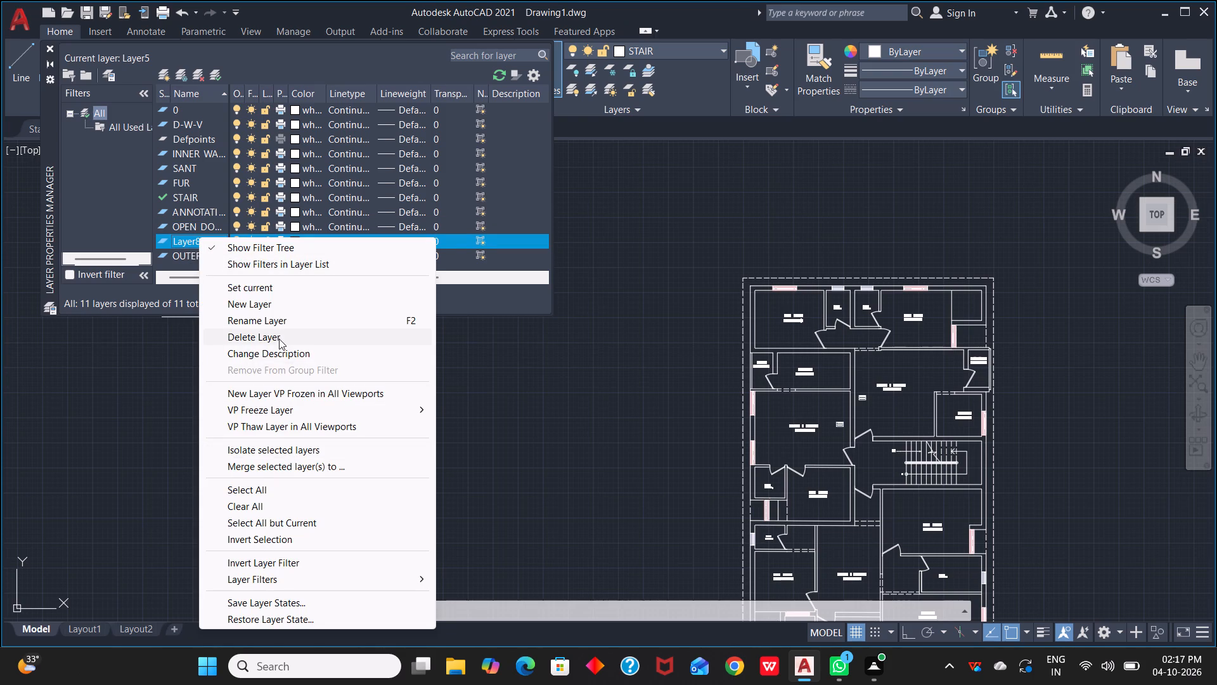
pyautogui.click(279, 339)
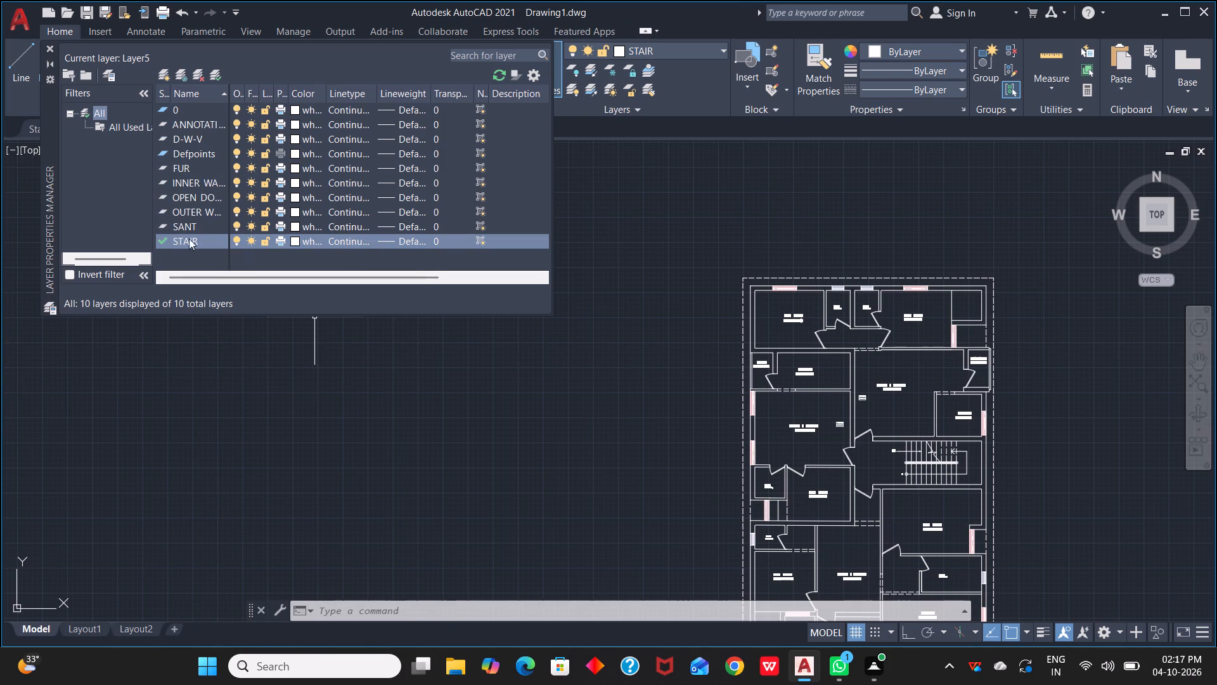
# Set the ANNOTATION layer's colour to bright green, index colour 80.
pyautogui.click(294, 126)
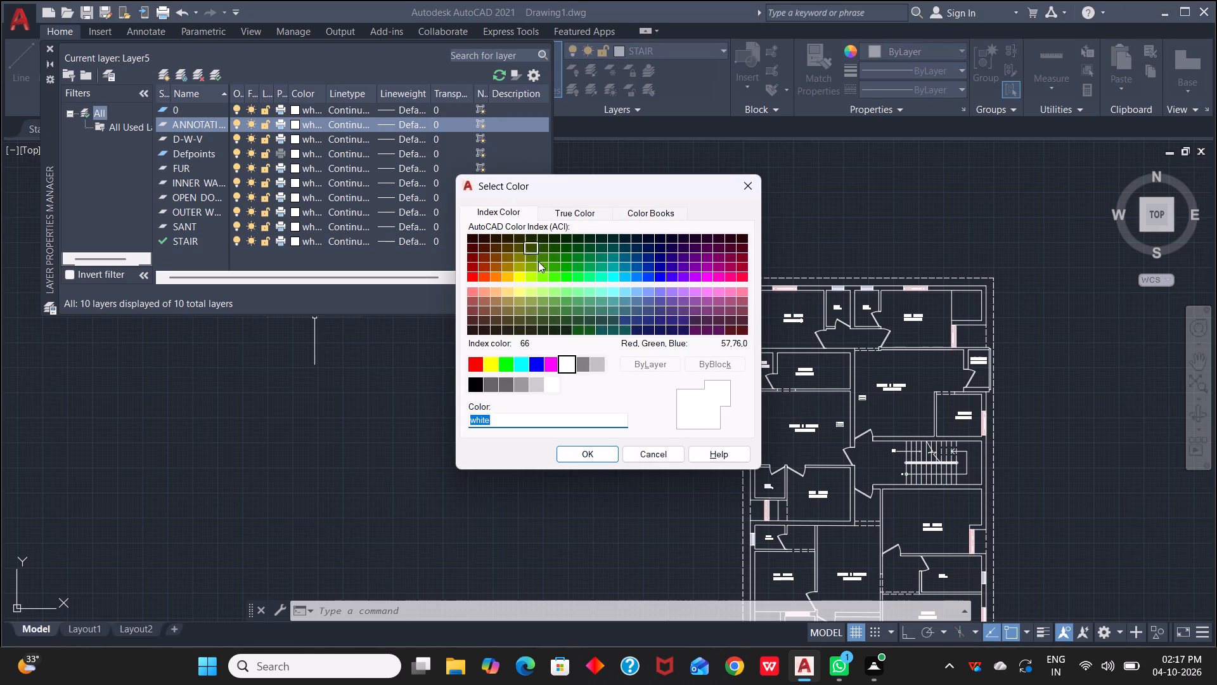
pyautogui.click(548, 277)
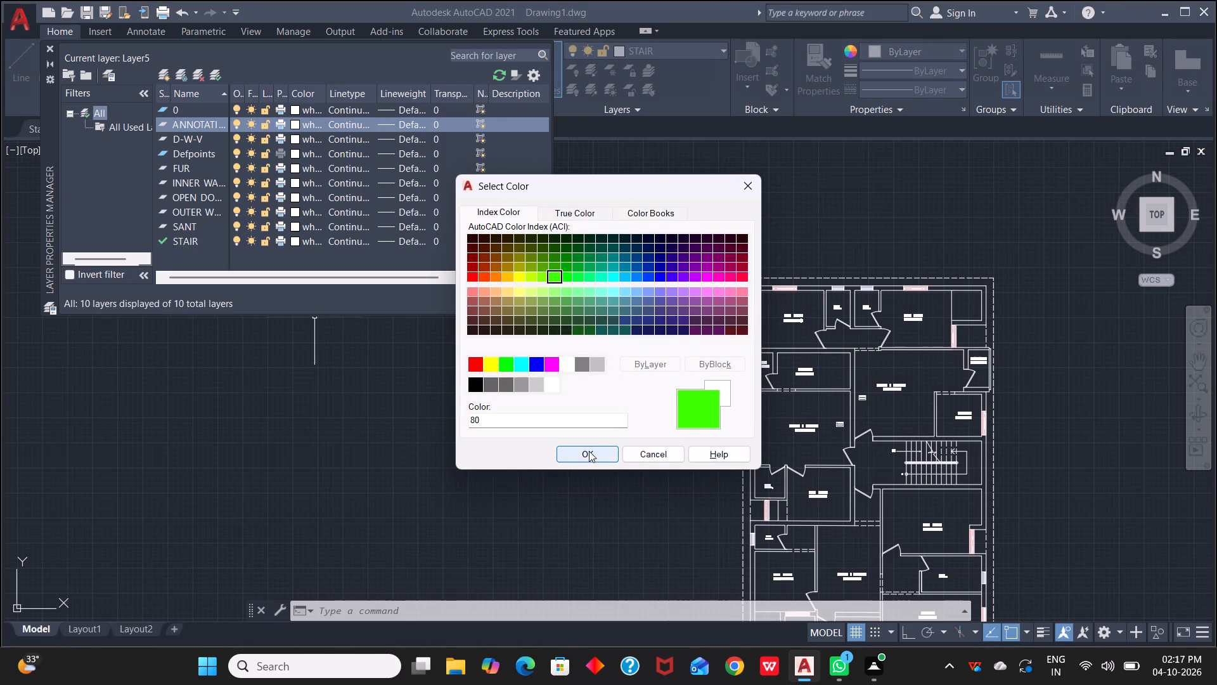
pyautogui.click(589, 451)
# Set the D-W-V layer's colour to the pinkish red index colour 240.
pyautogui.click(292, 140)
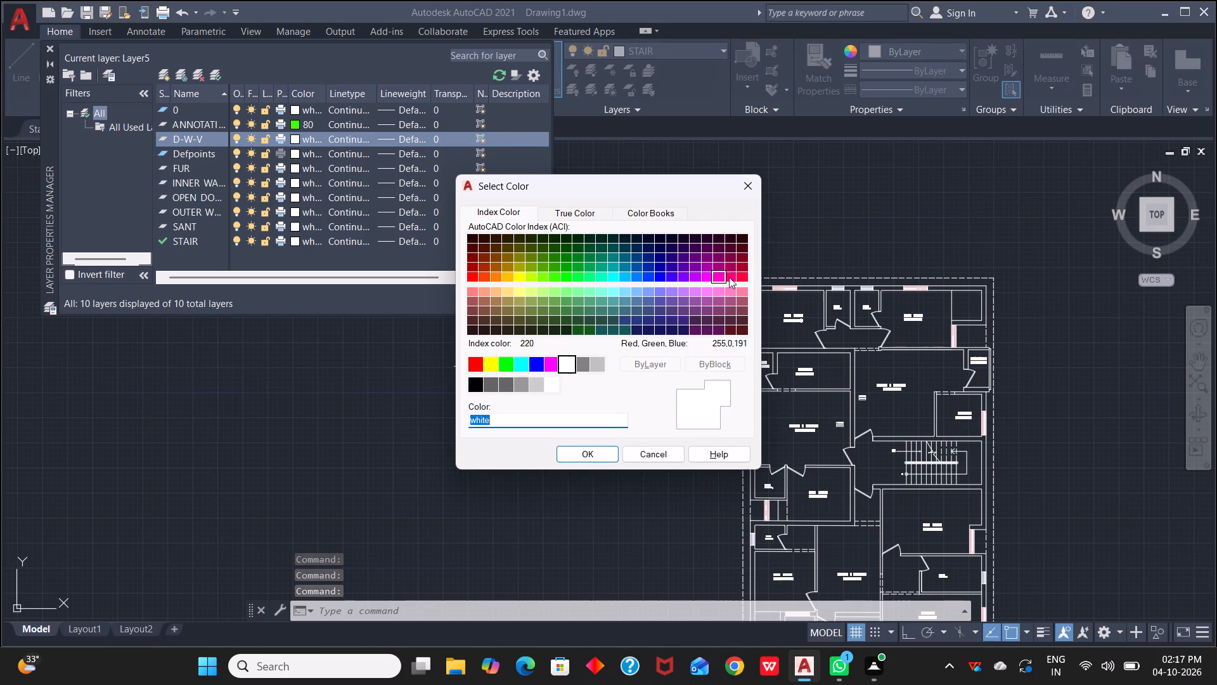
pyautogui.click(744, 276)
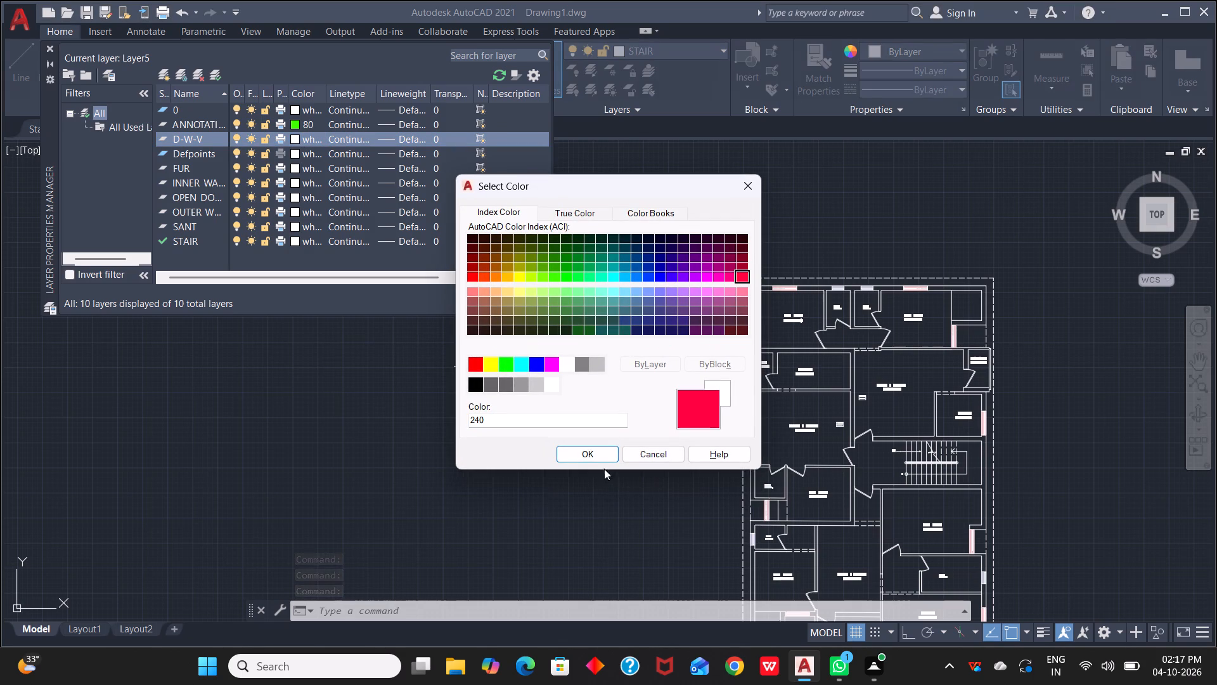
pyautogui.click(594, 455)
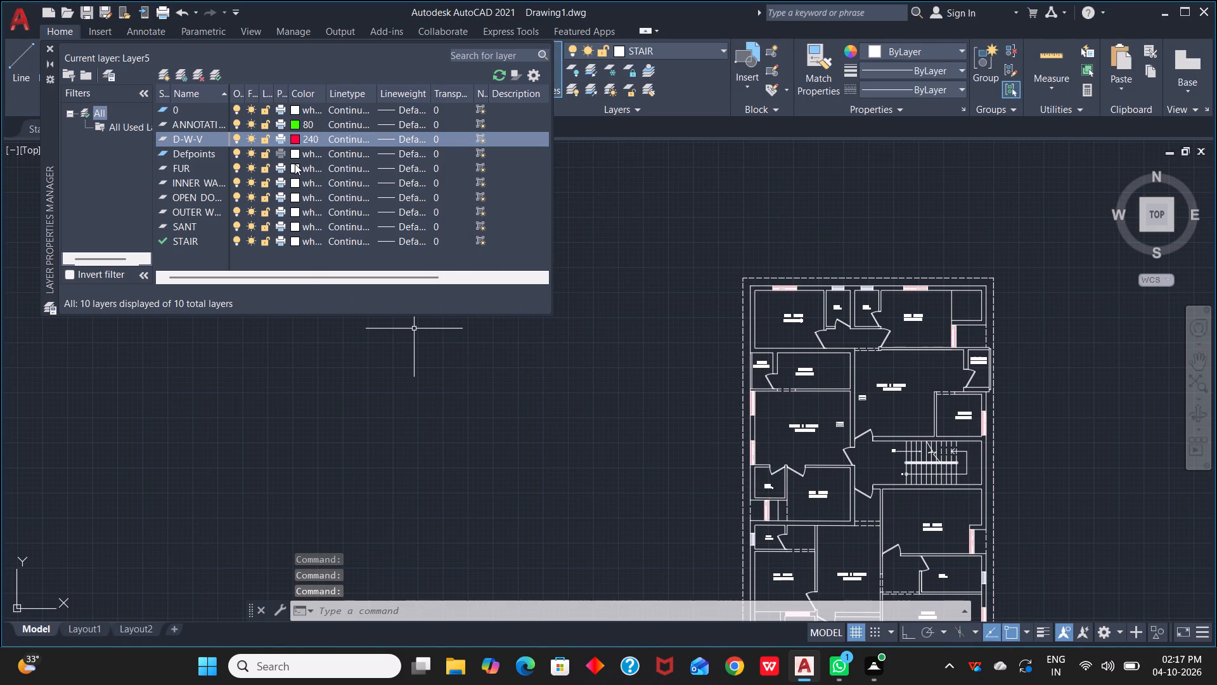
# Set the FUR layer's colour to the dark maroon index colour 249.
pyautogui.click(297, 166)
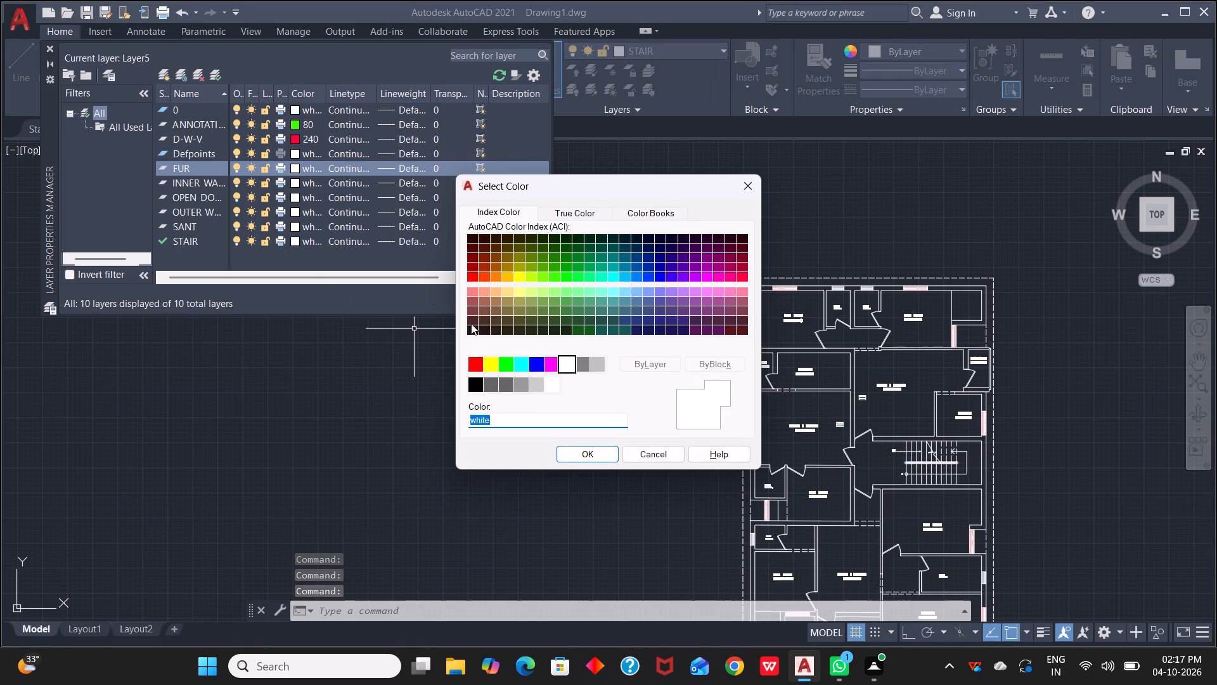
pyautogui.click(745, 332)
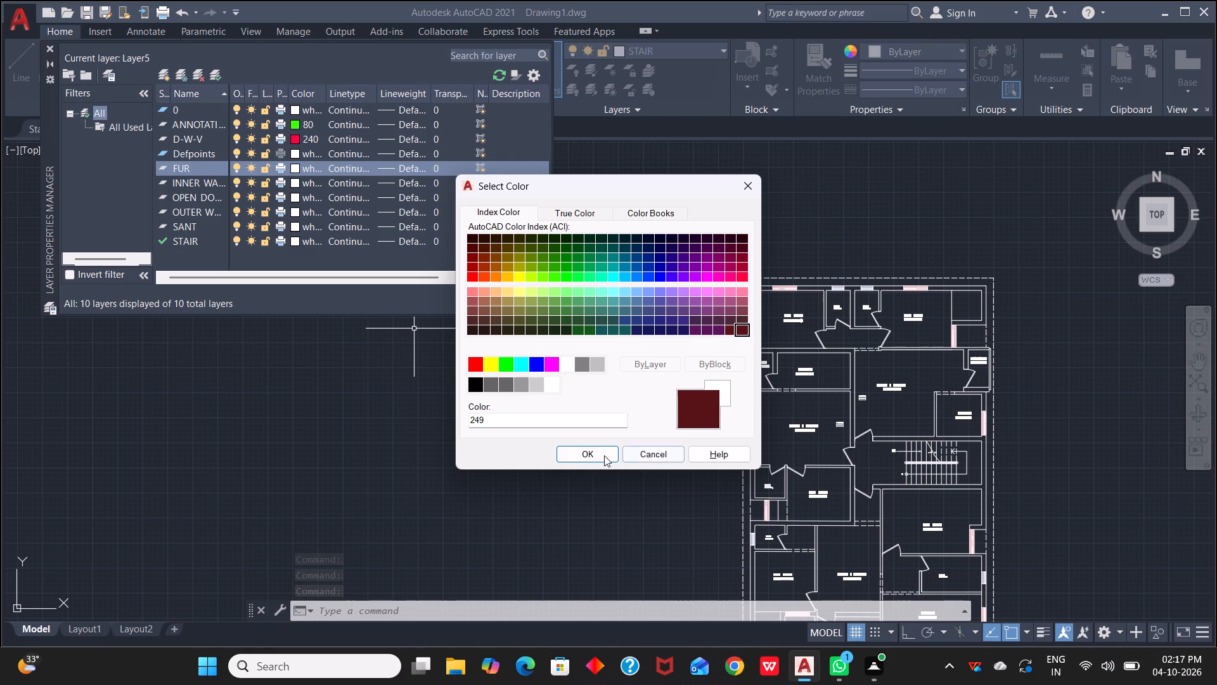
pyautogui.click(603, 455)
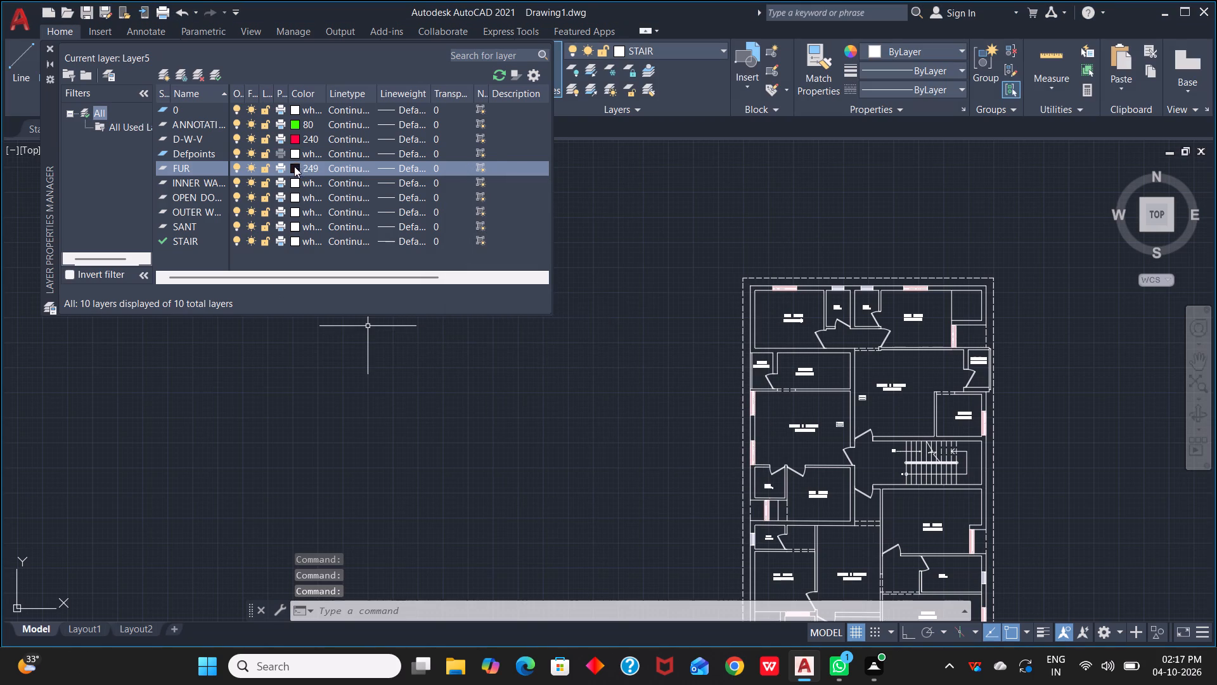
# Set the INNER WALL layer's colour to the dark navy blue index colour 177.
pyautogui.click(295, 178)
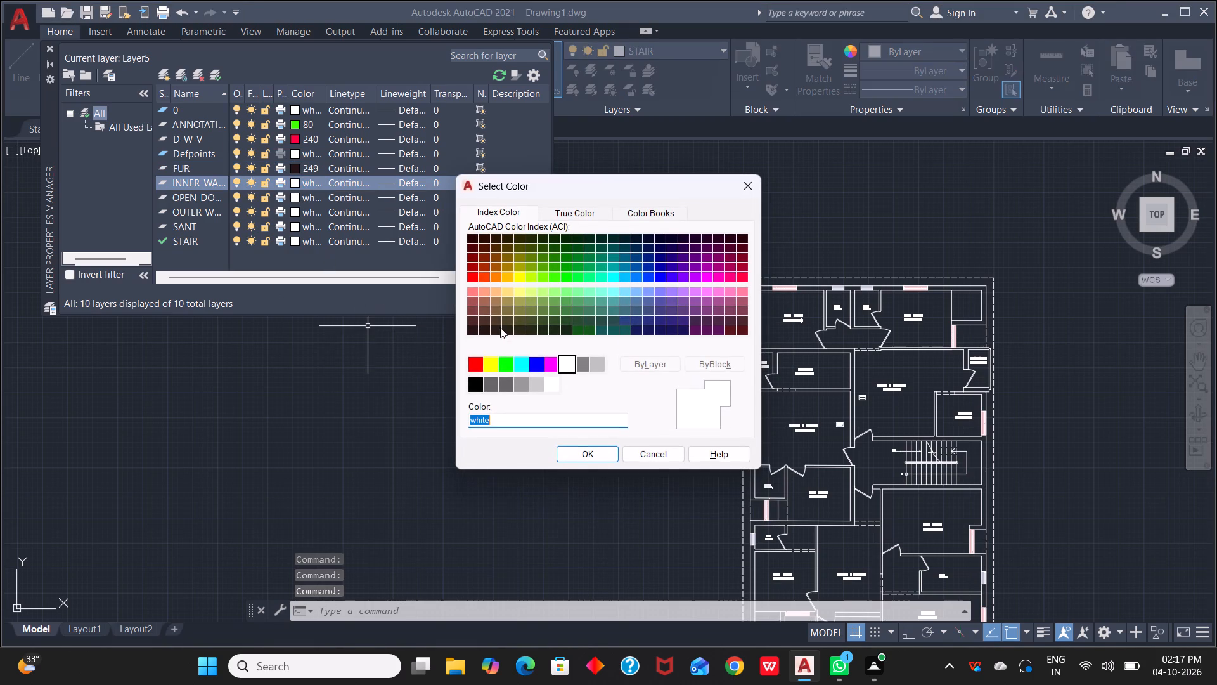
pyautogui.click(662, 321)
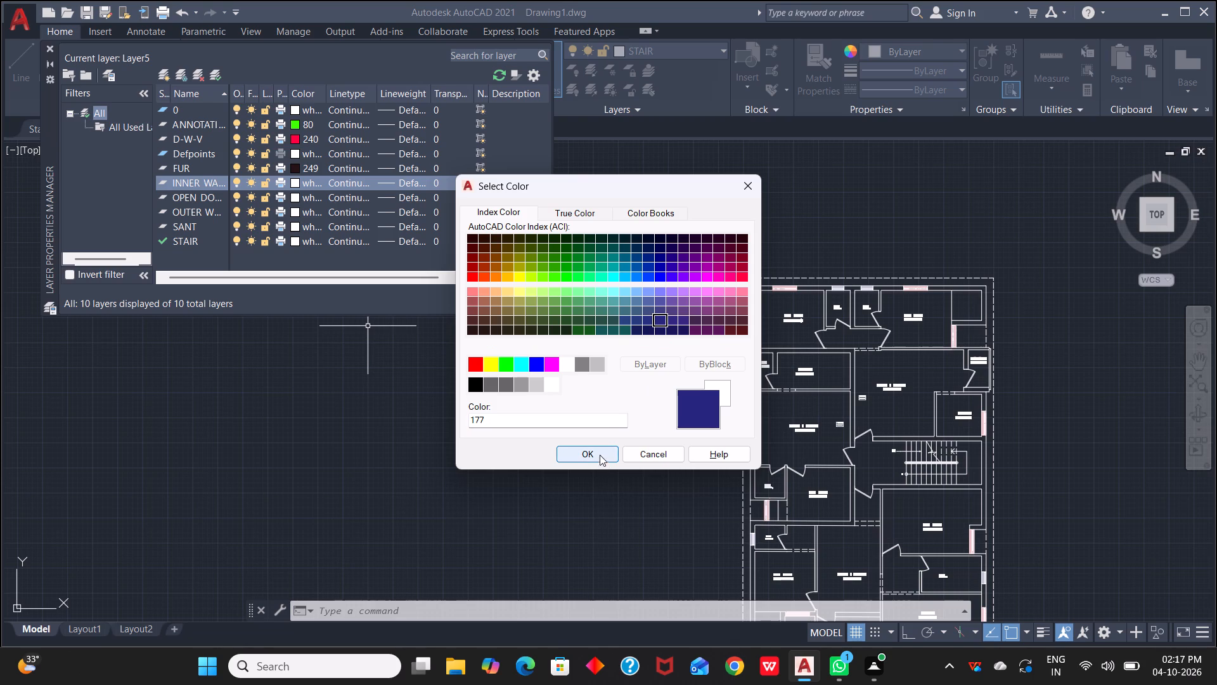
pyautogui.click(600, 455)
# Set the OPEN DOOR layer's colour to yellow, index colour 50.
pyautogui.click(296, 193)
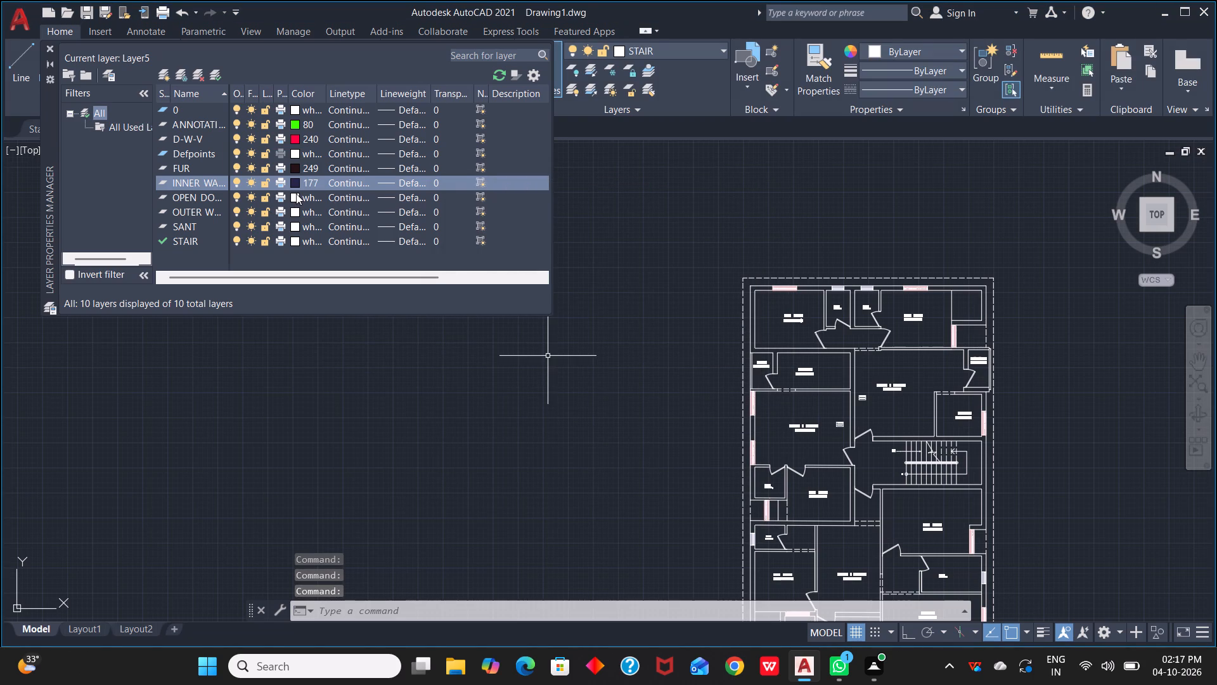
pyautogui.click(295, 195)
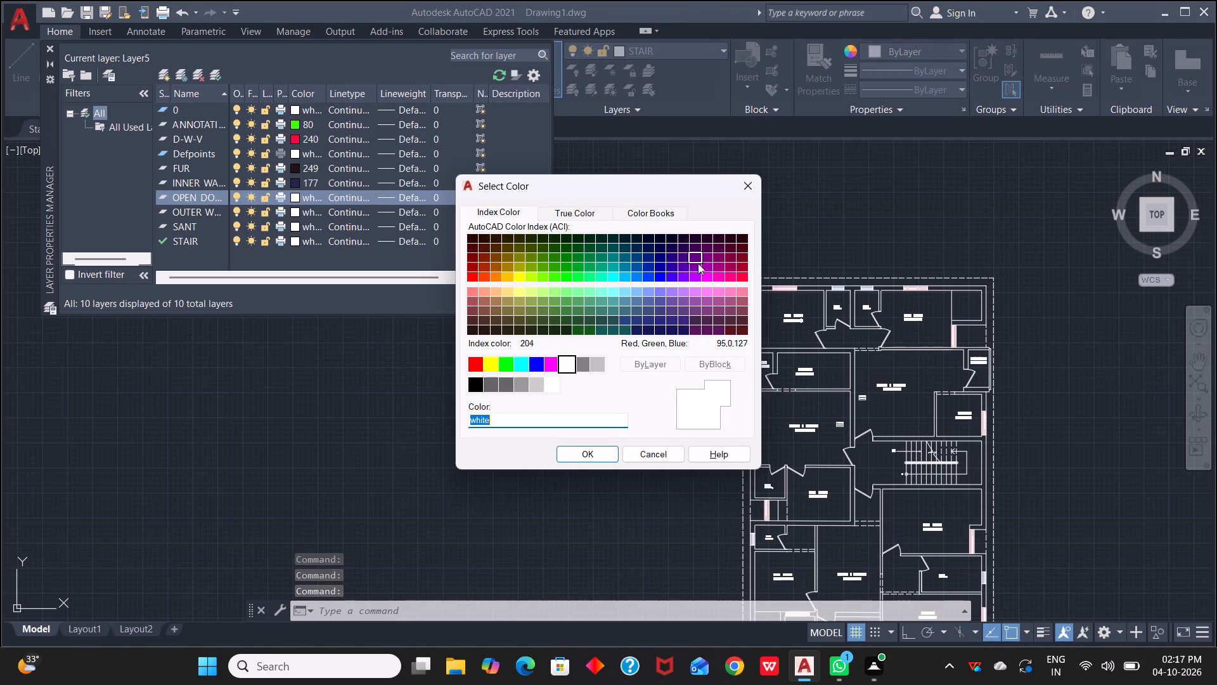
pyautogui.click(517, 275)
pyautogui.click(588, 453)
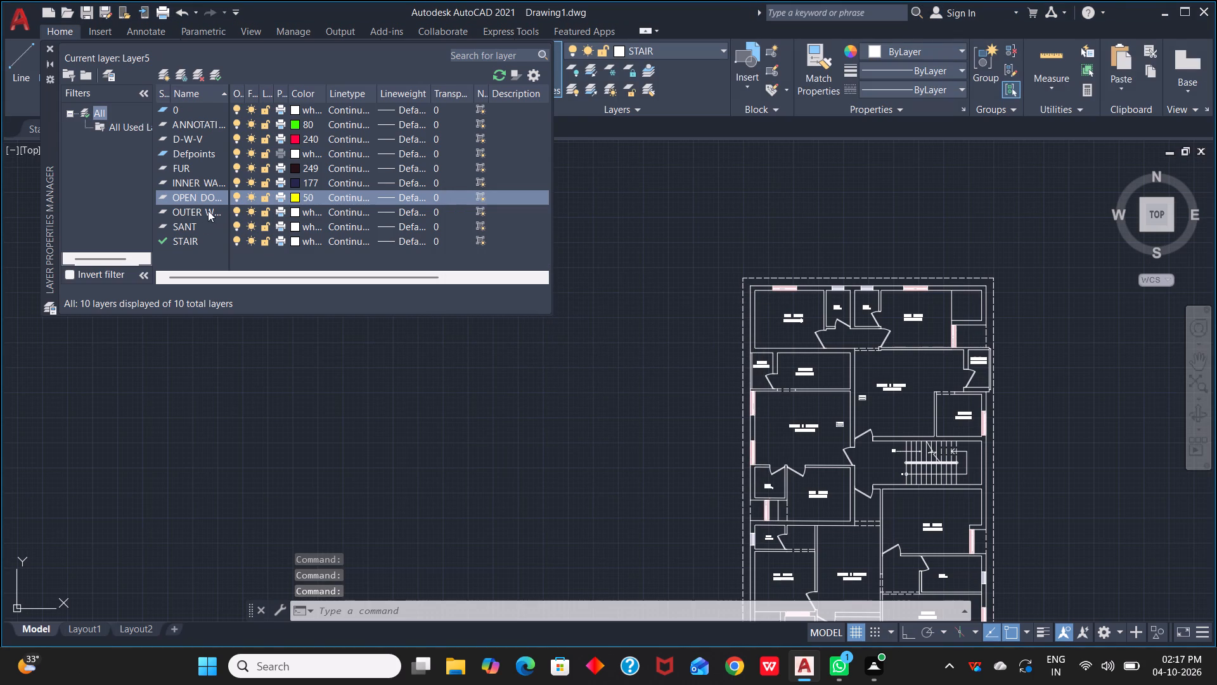
# Set the OUTER WALL layer's colour to pale yellow, index colour 51.
pyautogui.click(292, 211)
pyautogui.click(293, 211)
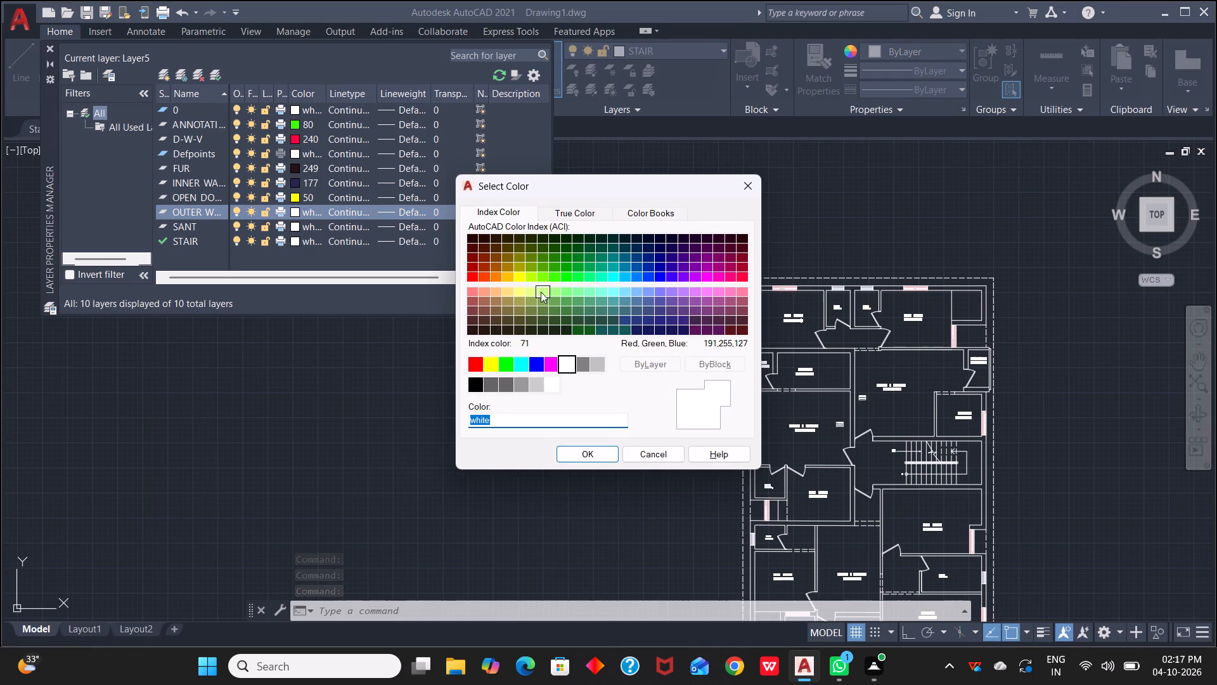
pyautogui.click(517, 292)
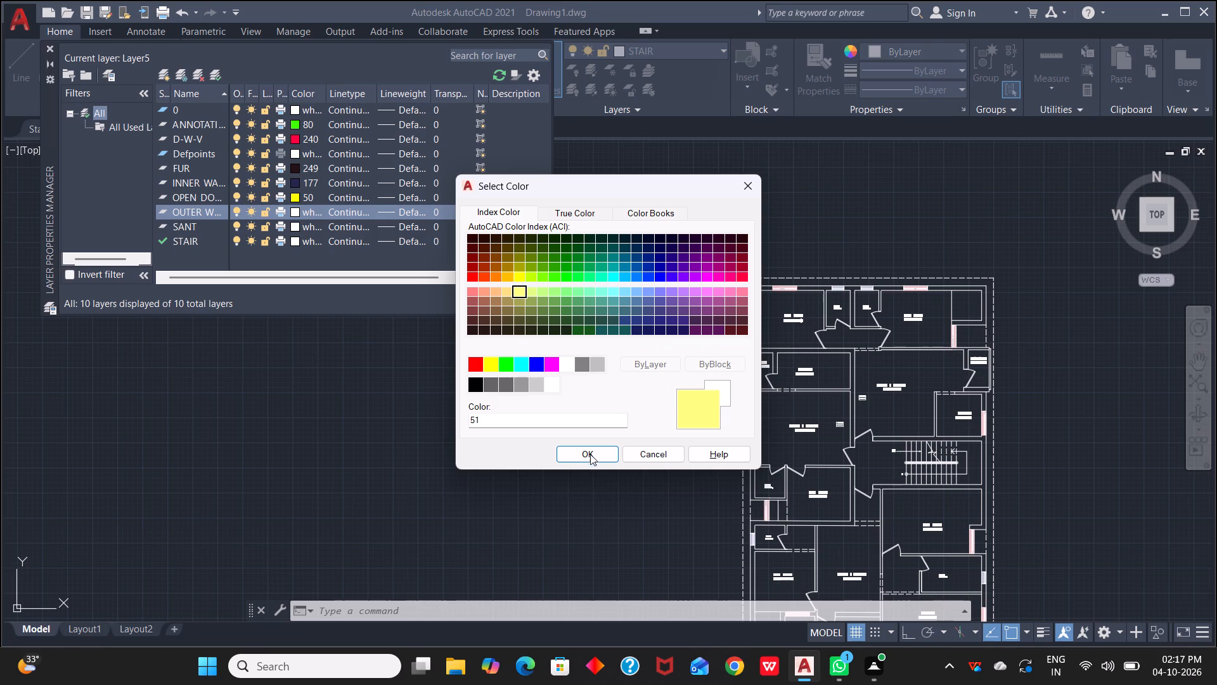
pyautogui.click(591, 461)
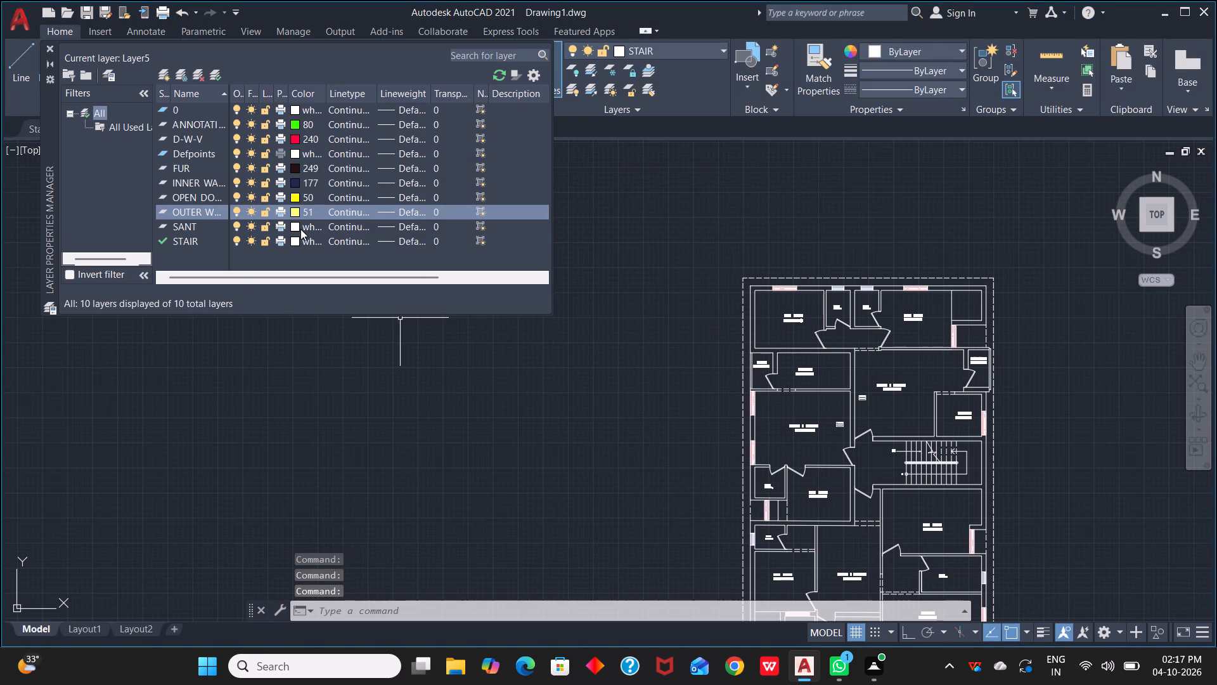
# Set the SANT layer's colour to cyan.
pyautogui.click(297, 228)
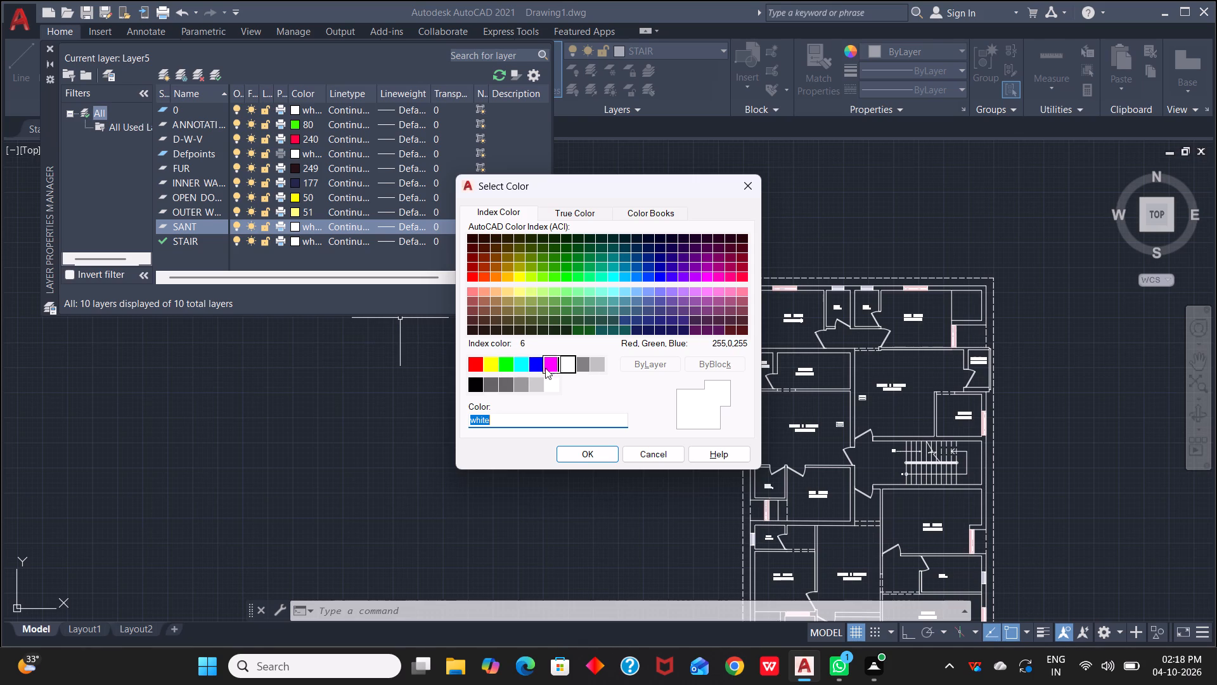
pyautogui.click(517, 366)
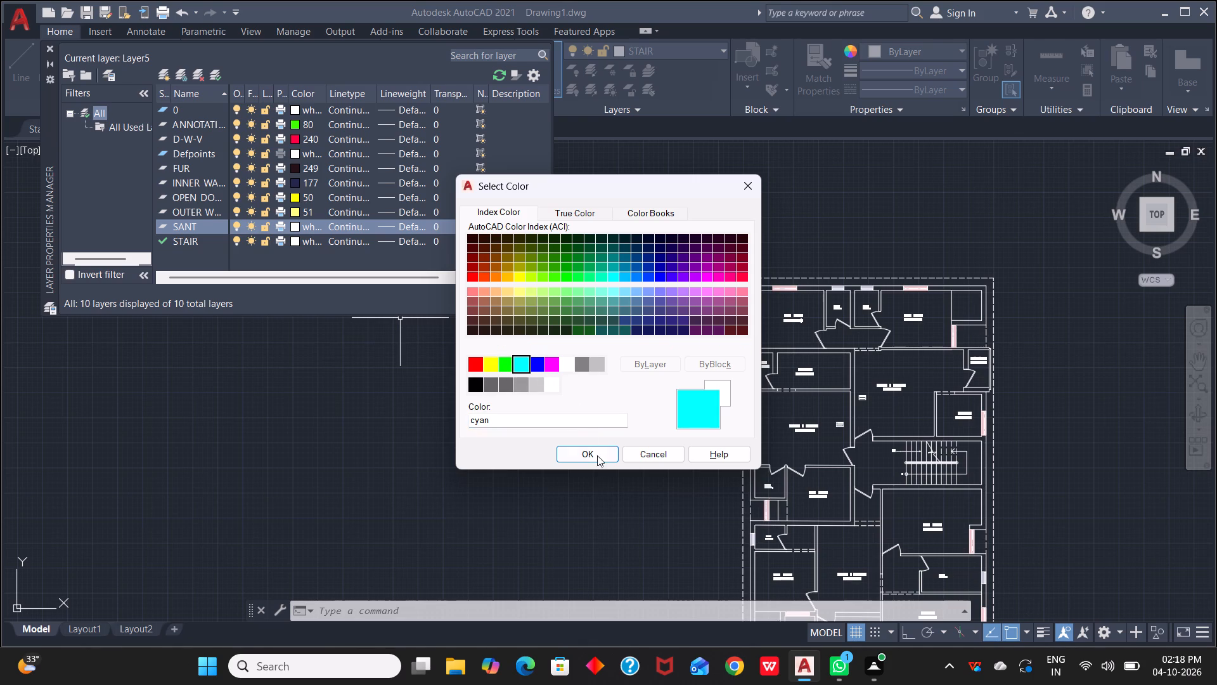
pyautogui.click(599, 458)
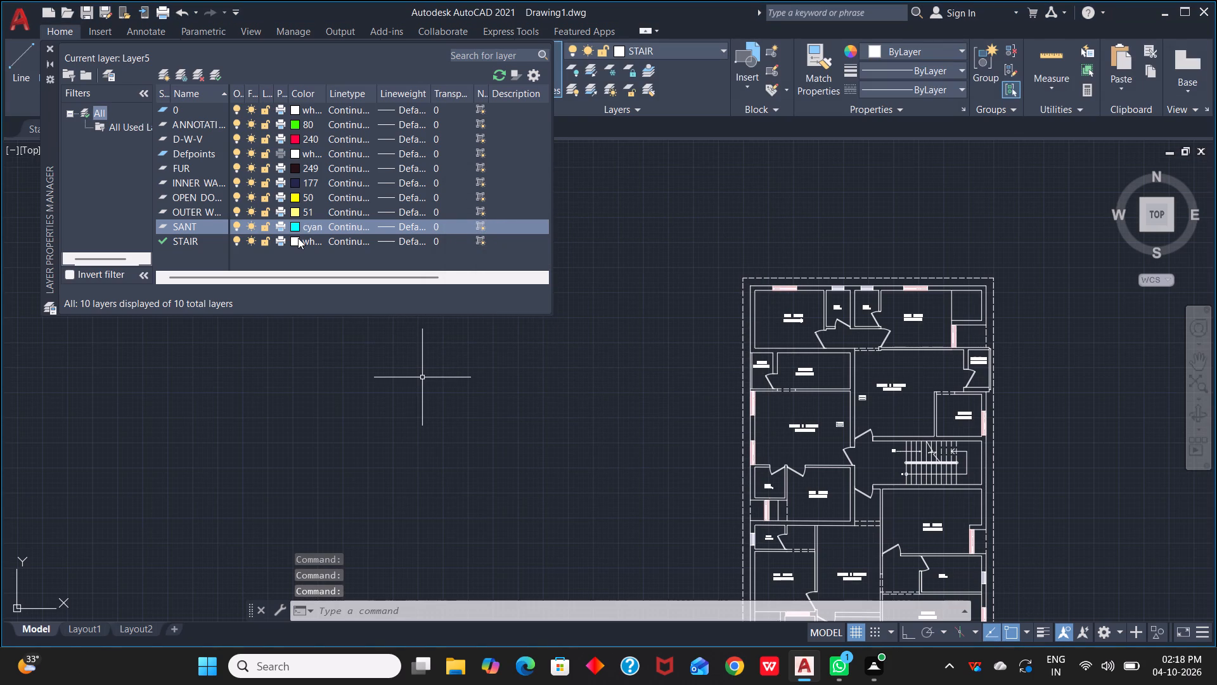
# Set the STAIR layer's colour to magenta and close the layer manager.
pyautogui.click(298, 238)
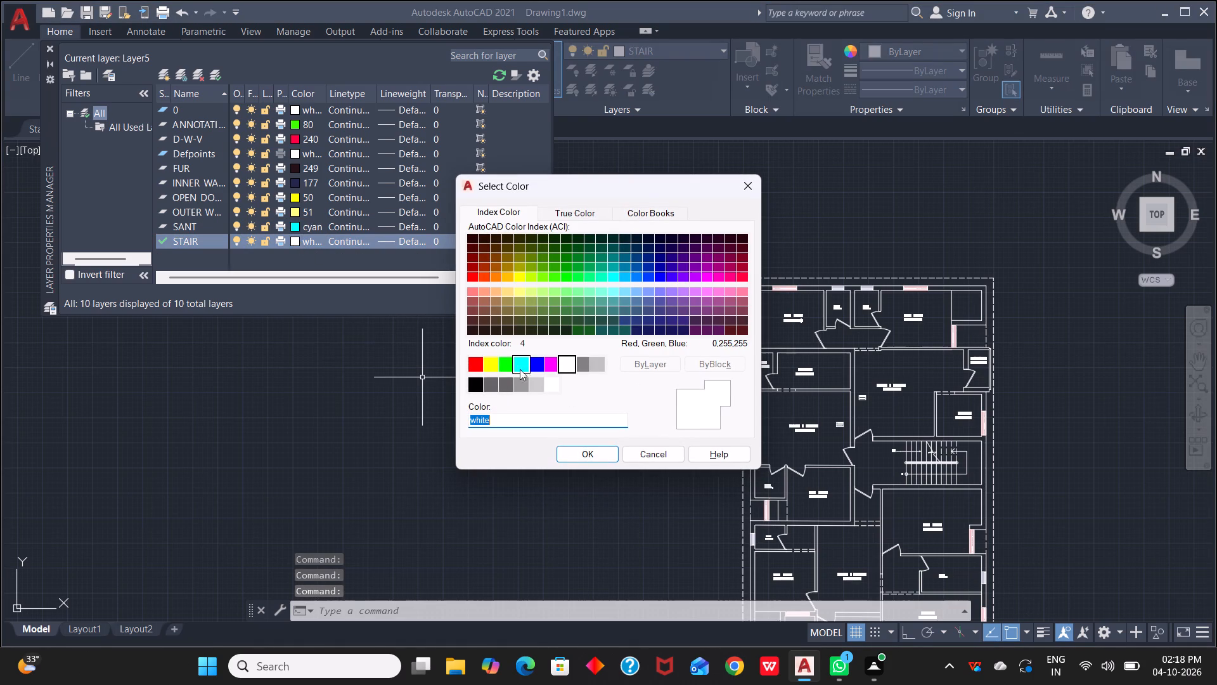
pyautogui.click(546, 369)
pyautogui.click(584, 456)
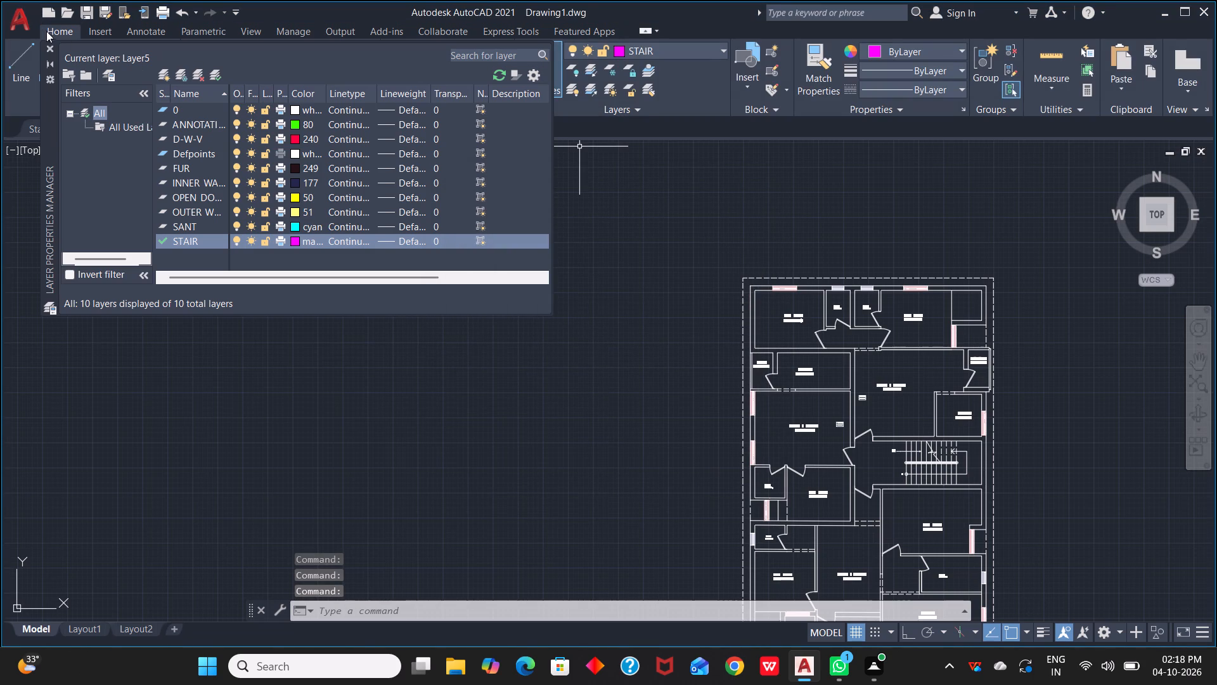
pyautogui.click(49, 49)
# Move all the room name and size labels, from bedrooms and baths to kitchens, living/dining, utility and balconies, onto the ANNOTATION layer.
pyautogui.scroll(1, 745, 328)
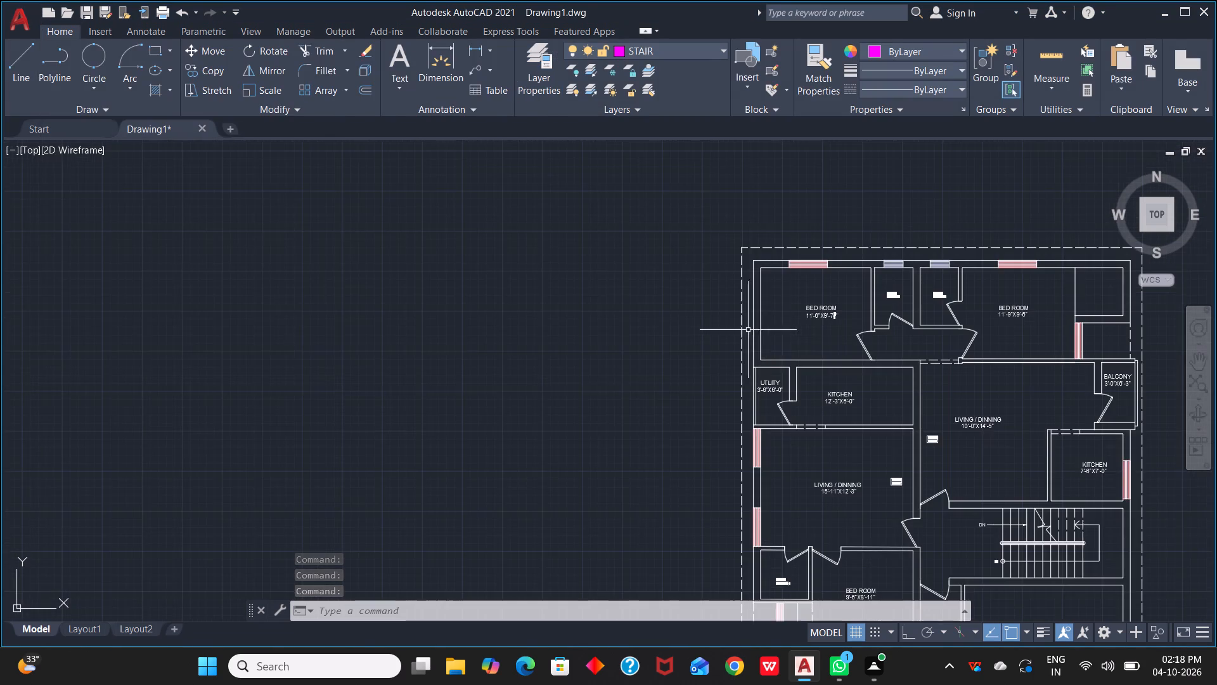
pyautogui.moveTo(790, 336); pyautogui.dragTo(703, 302, button='middle')
pyautogui.click(725, 275)
pyautogui.click(929, 280)
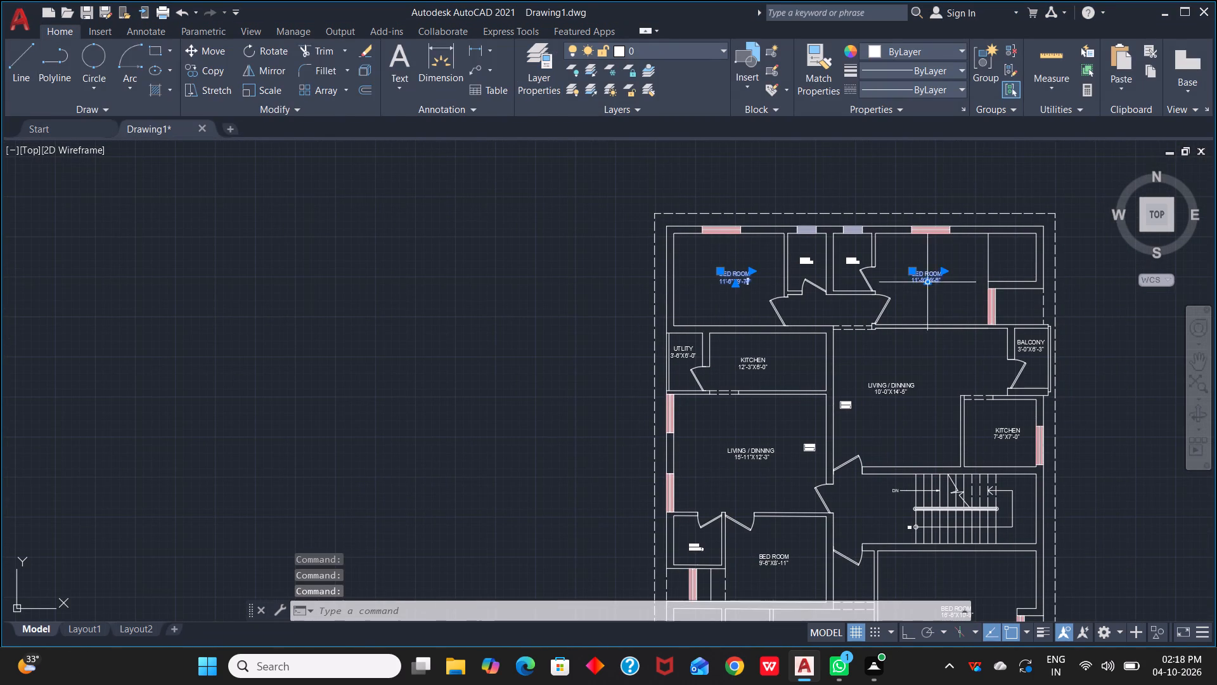
pyautogui.click(749, 365)
pyautogui.click(685, 356)
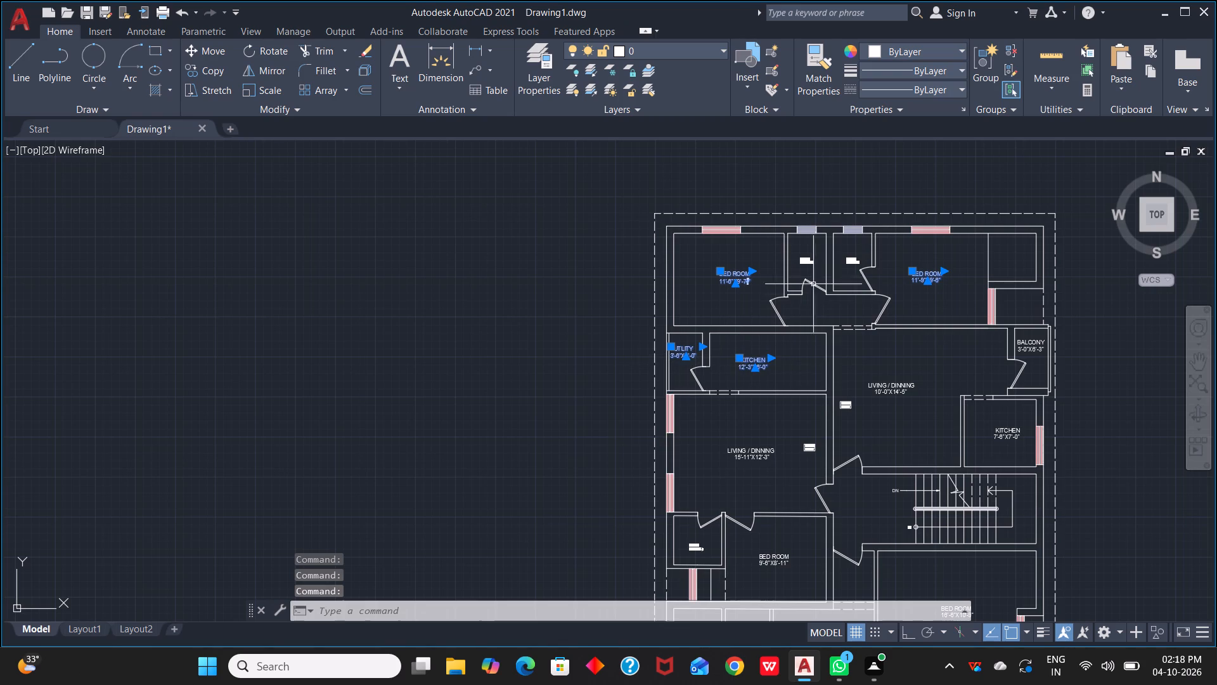
pyautogui.click(811, 260)
pyautogui.click(849, 262)
pyautogui.click(762, 457)
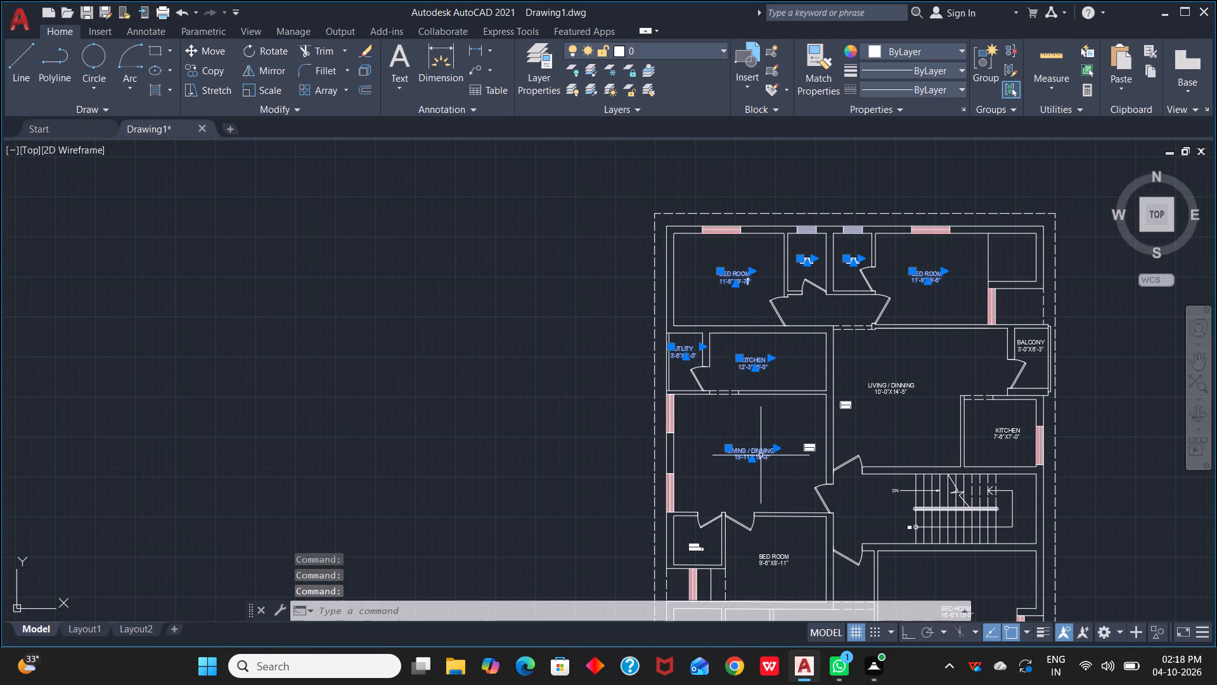
pyautogui.click(899, 389)
pyautogui.click(1026, 348)
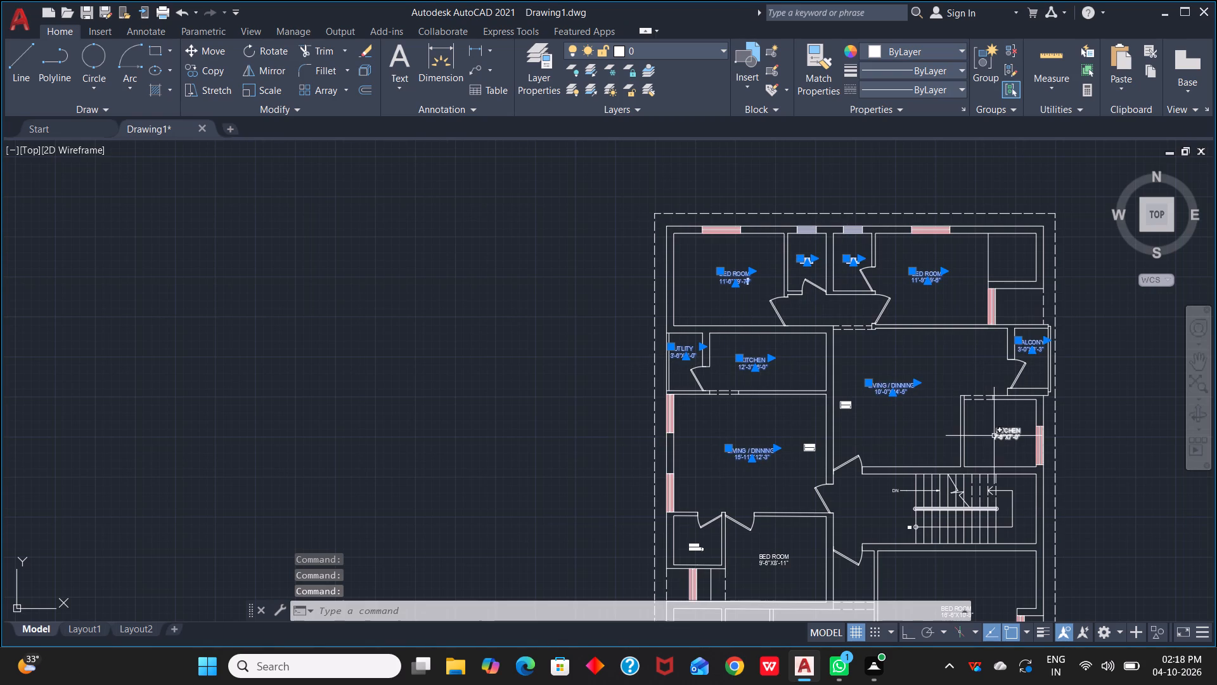
pyautogui.click(1001, 436)
pyautogui.moveTo(908, 445); pyautogui.dragTo(895, 225, button='middle')
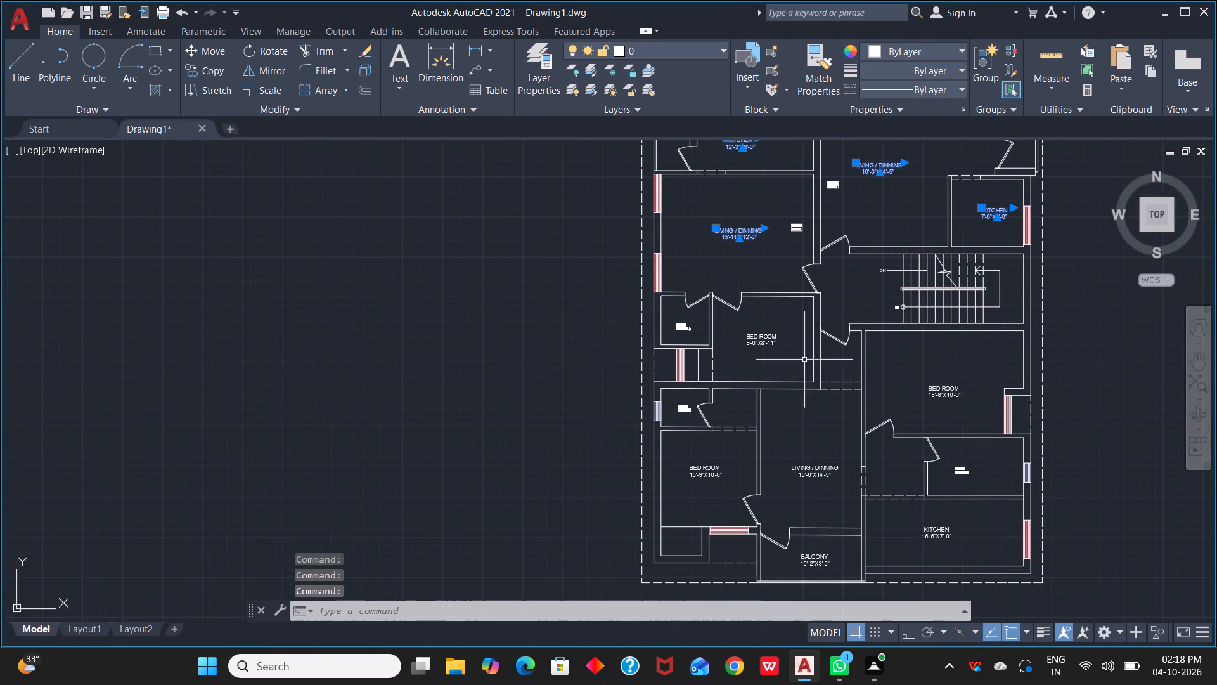
pyautogui.click(765, 337)
pyautogui.click(683, 327)
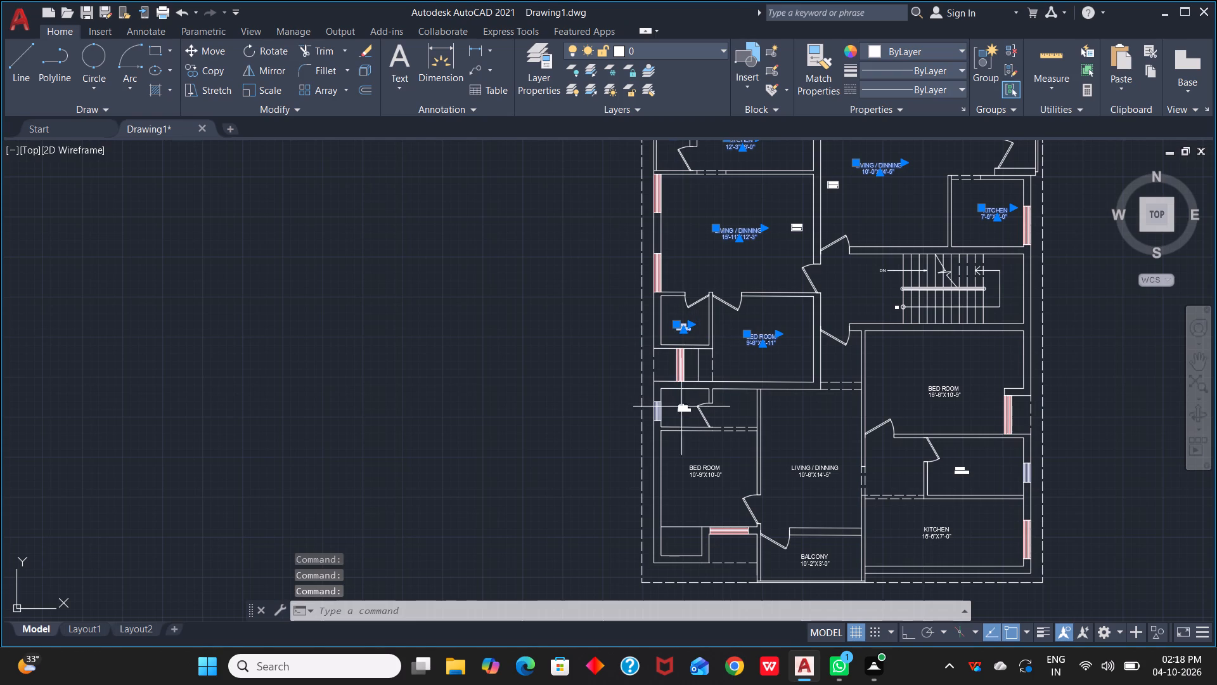
pyautogui.click(686, 408)
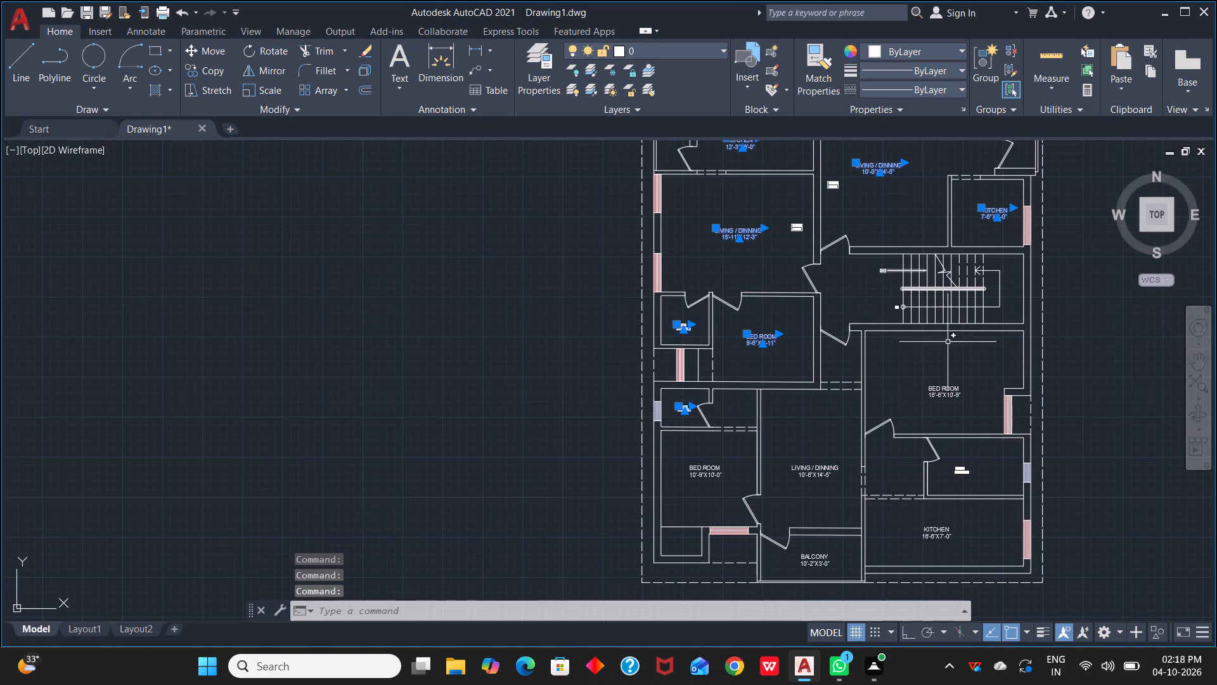
pyautogui.click(946, 388)
pyautogui.click(821, 470)
pyautogui.click(705, 471)
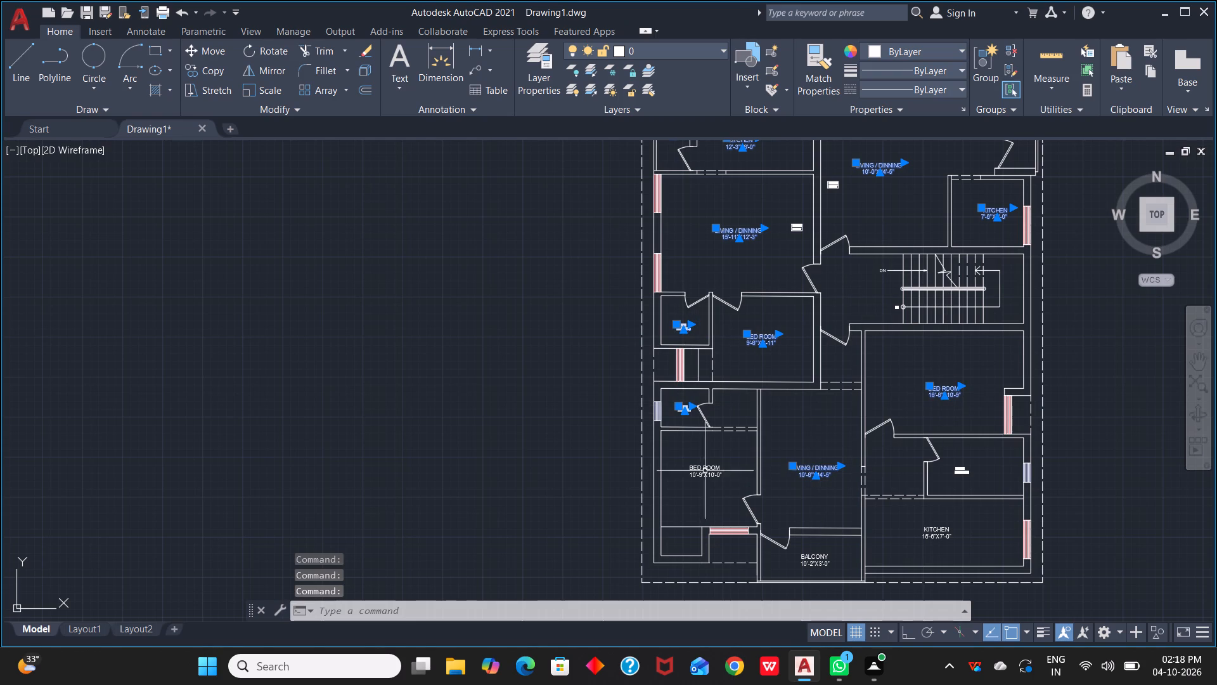
pyautogui.click(815, 561)
pyautogui.click(939, 535)
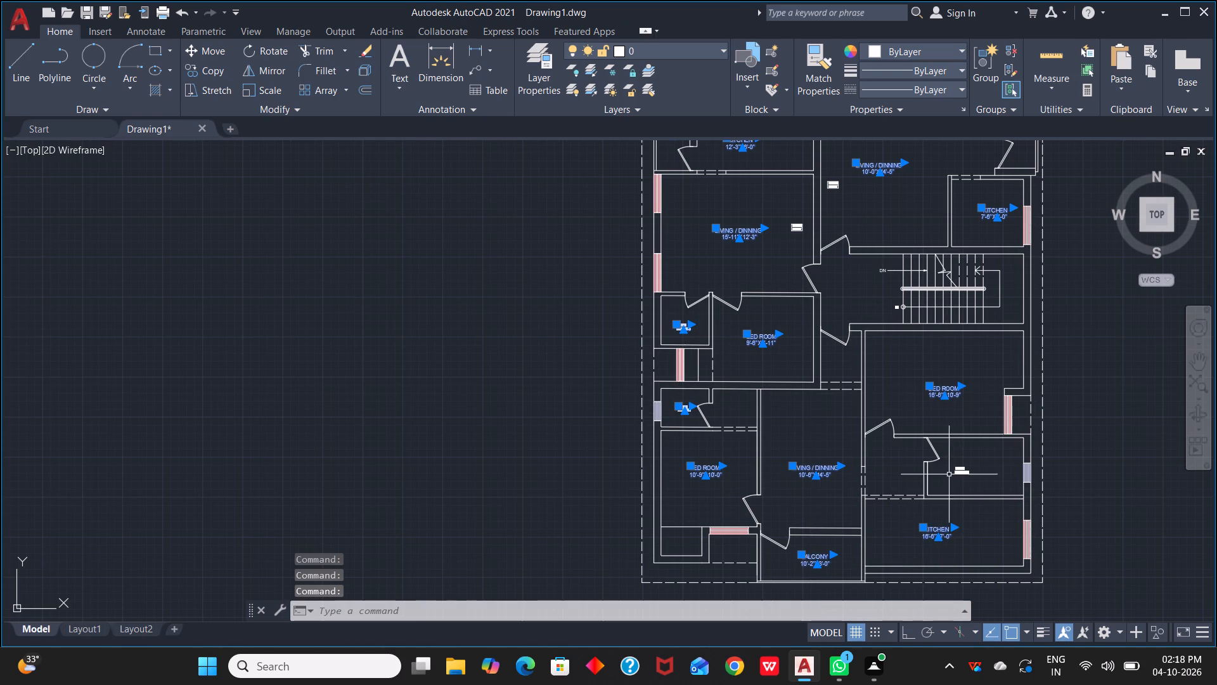
pyautogui.click(958, 469)
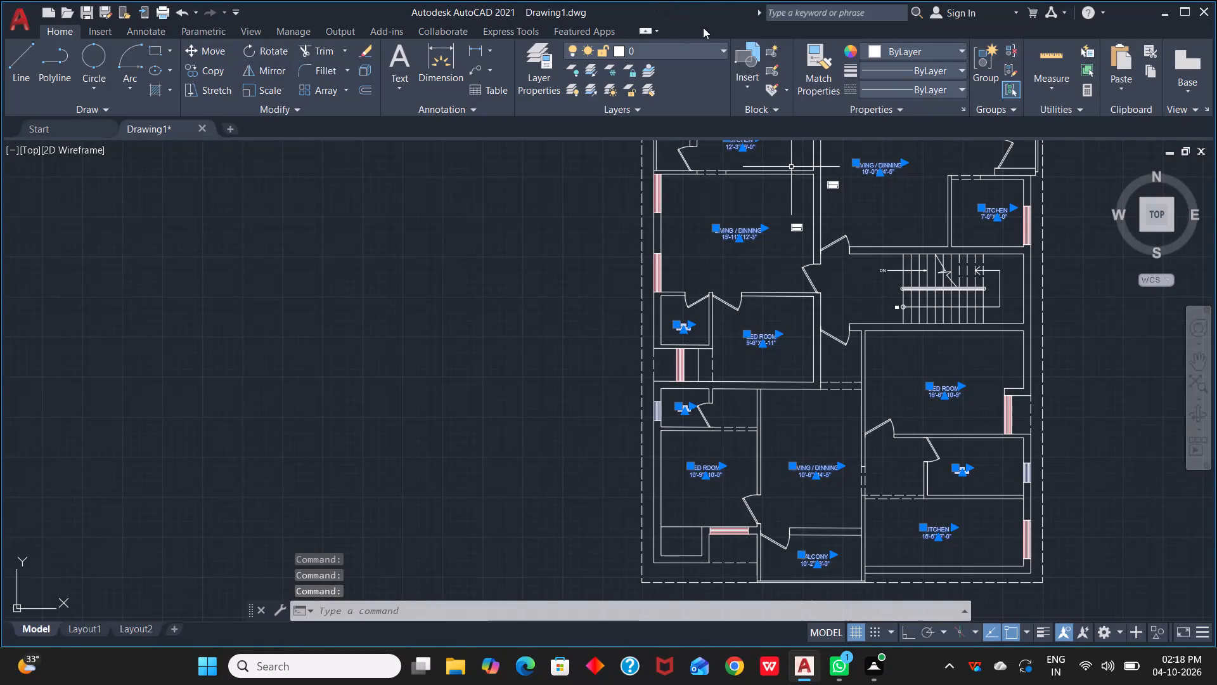
pyautogui.click(724, 45)
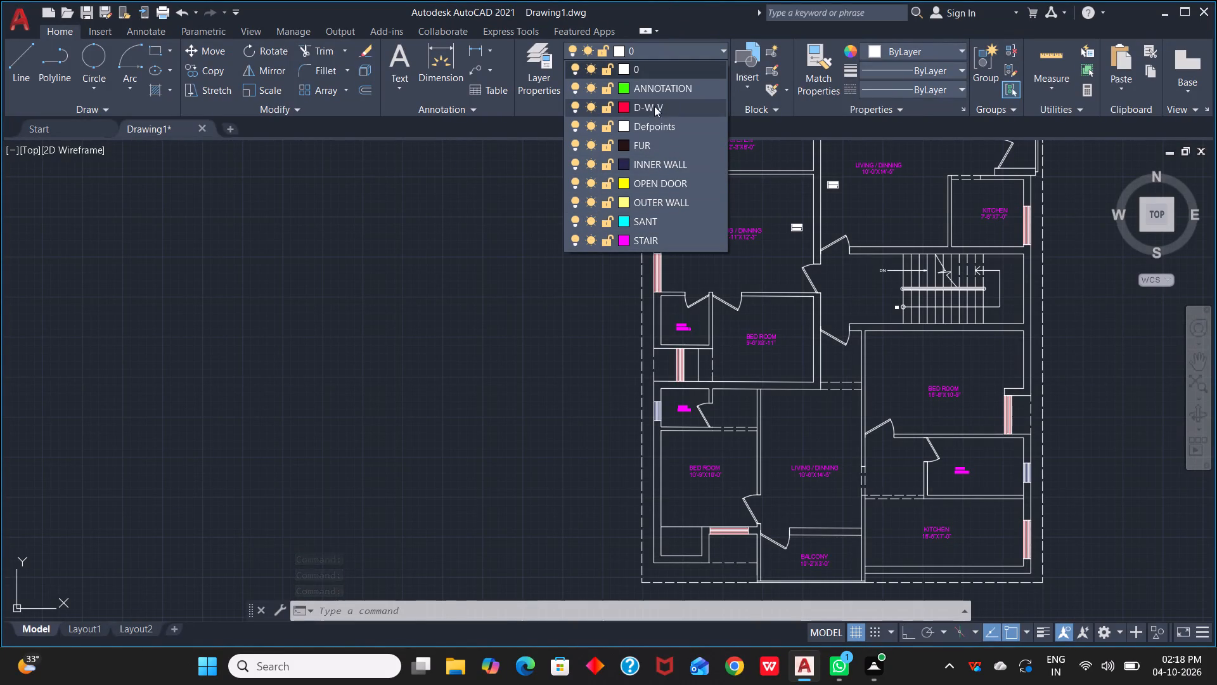
pyautogui.click(665, 88)
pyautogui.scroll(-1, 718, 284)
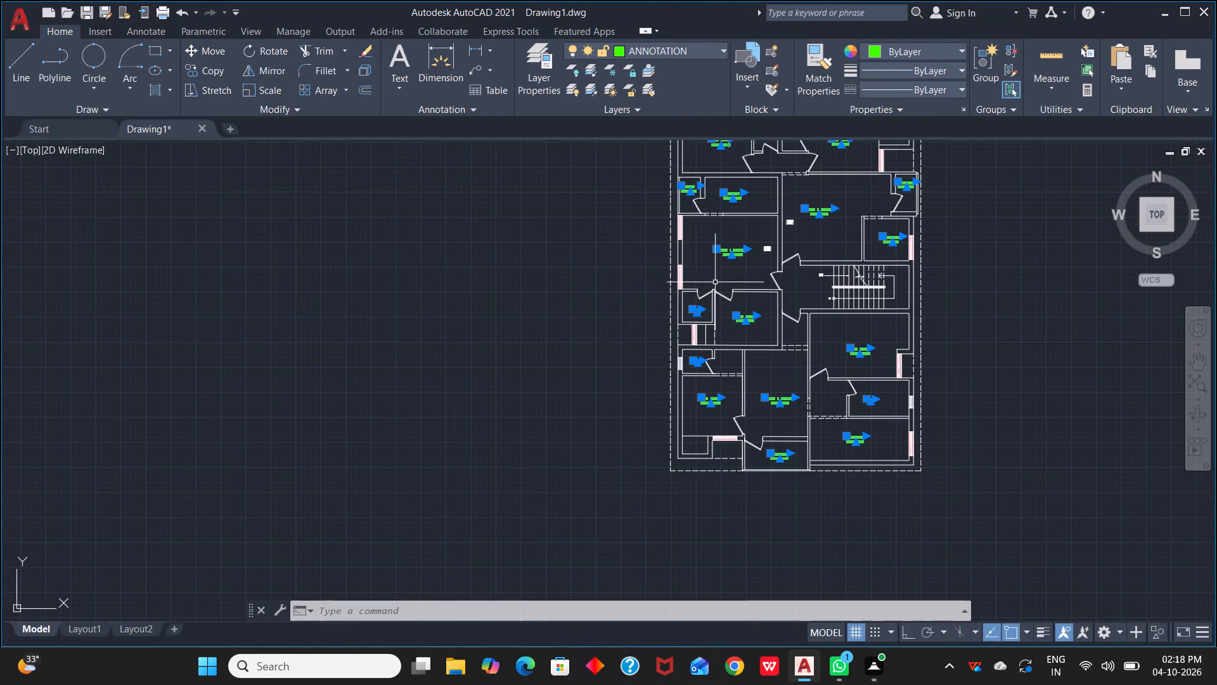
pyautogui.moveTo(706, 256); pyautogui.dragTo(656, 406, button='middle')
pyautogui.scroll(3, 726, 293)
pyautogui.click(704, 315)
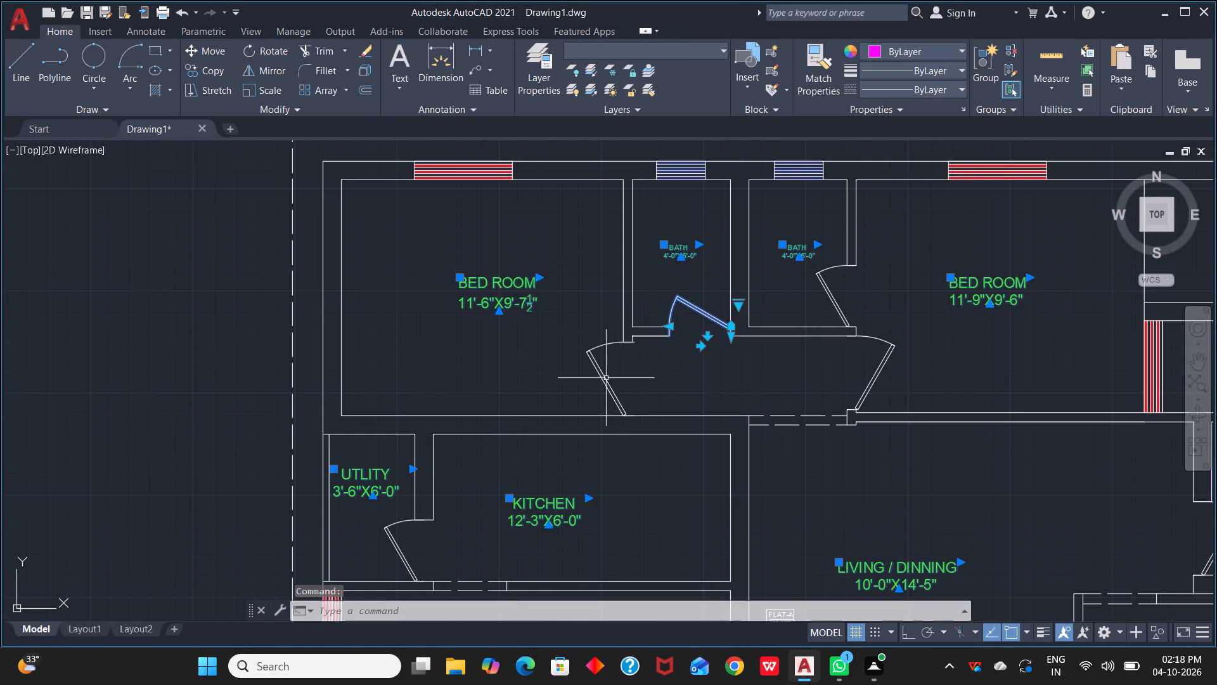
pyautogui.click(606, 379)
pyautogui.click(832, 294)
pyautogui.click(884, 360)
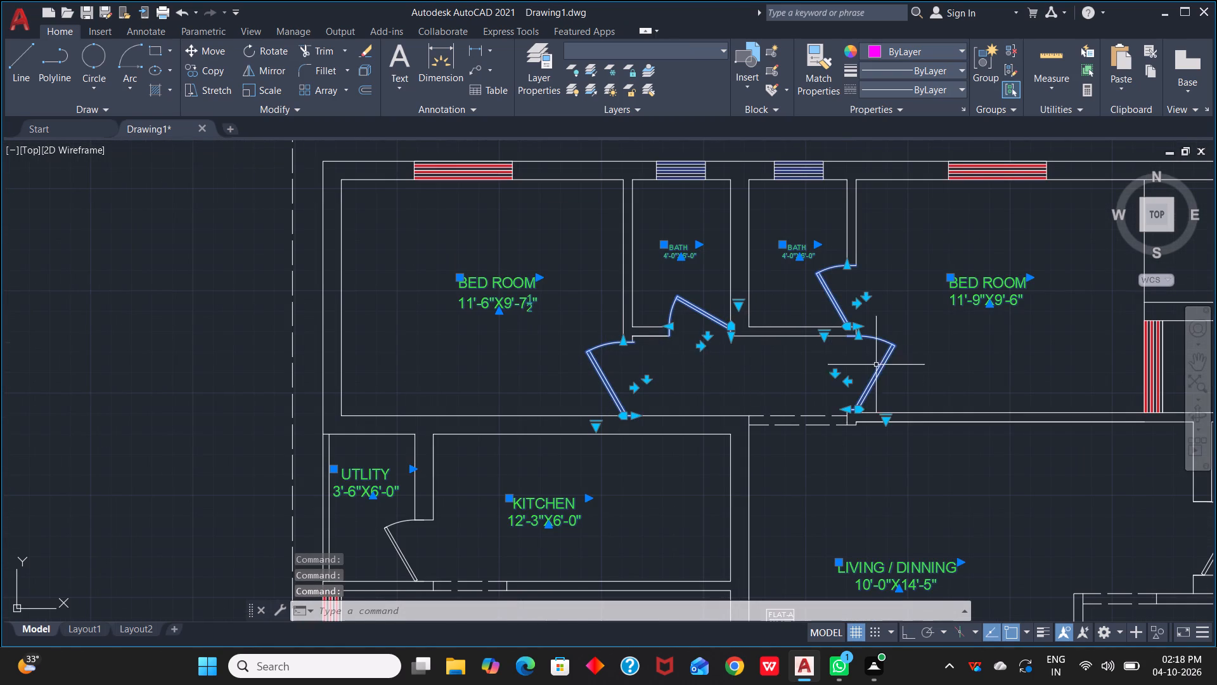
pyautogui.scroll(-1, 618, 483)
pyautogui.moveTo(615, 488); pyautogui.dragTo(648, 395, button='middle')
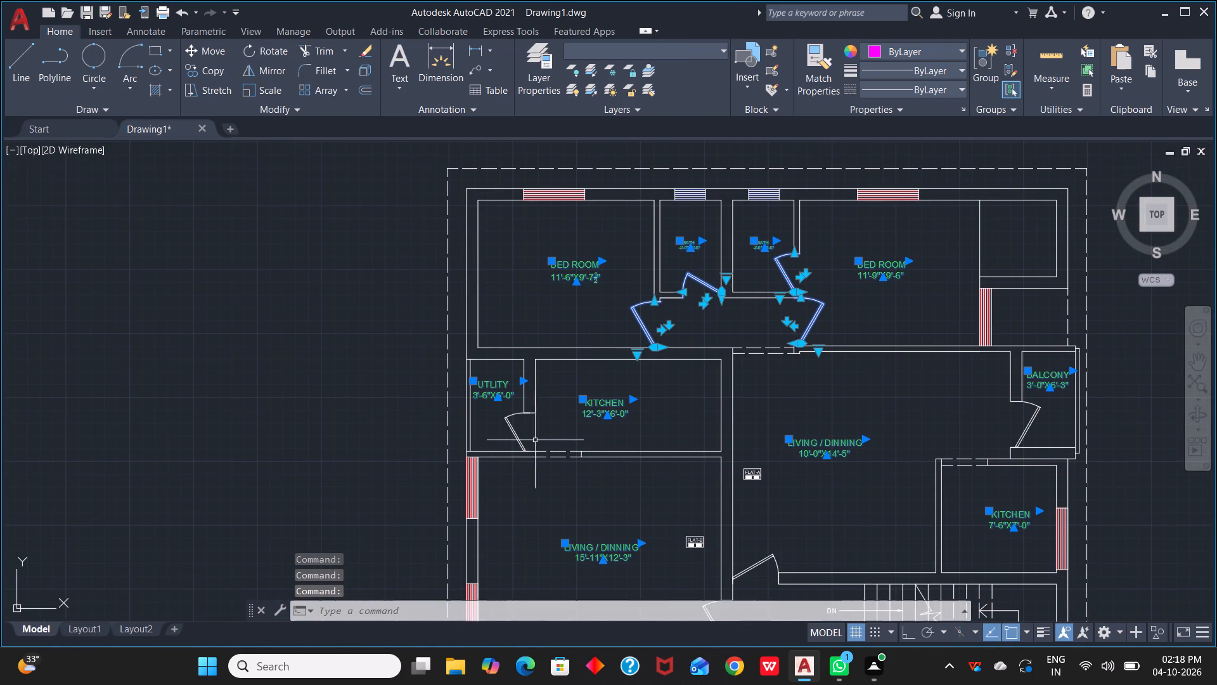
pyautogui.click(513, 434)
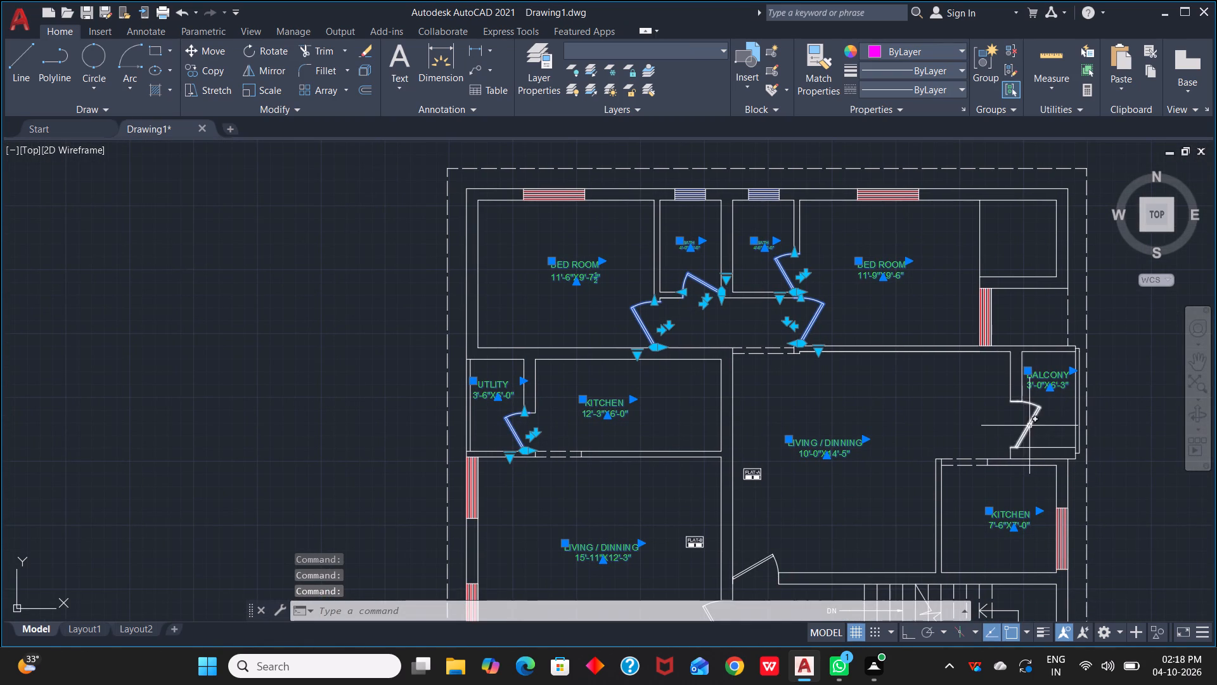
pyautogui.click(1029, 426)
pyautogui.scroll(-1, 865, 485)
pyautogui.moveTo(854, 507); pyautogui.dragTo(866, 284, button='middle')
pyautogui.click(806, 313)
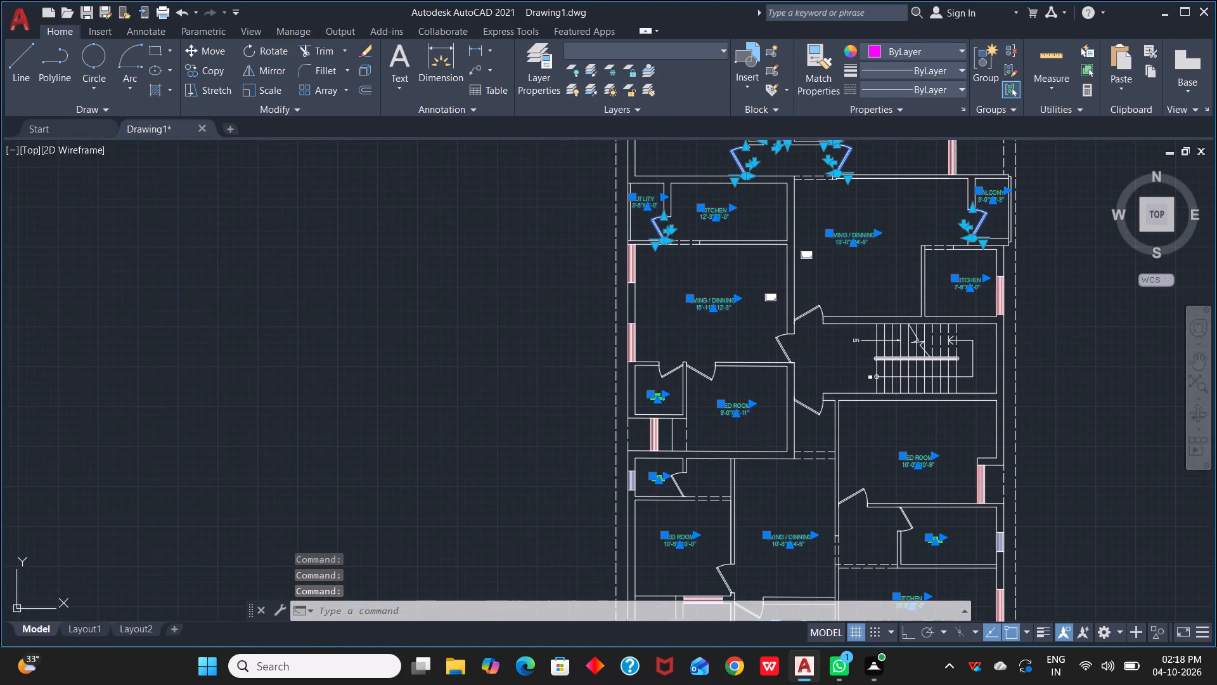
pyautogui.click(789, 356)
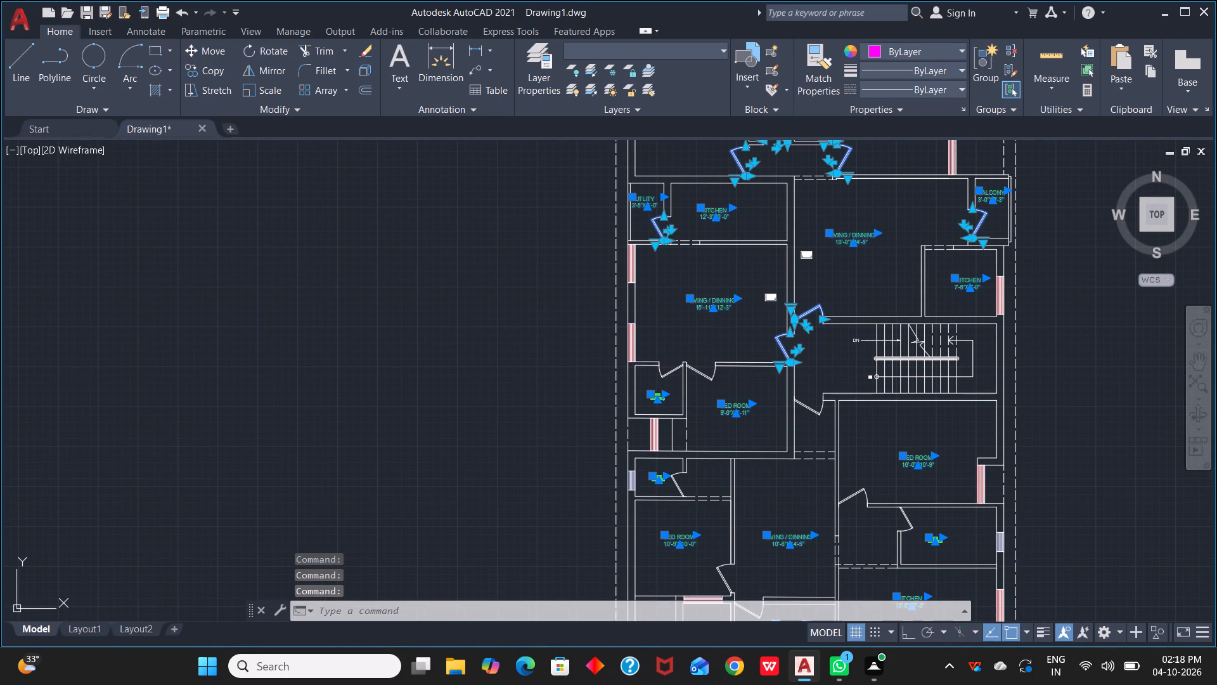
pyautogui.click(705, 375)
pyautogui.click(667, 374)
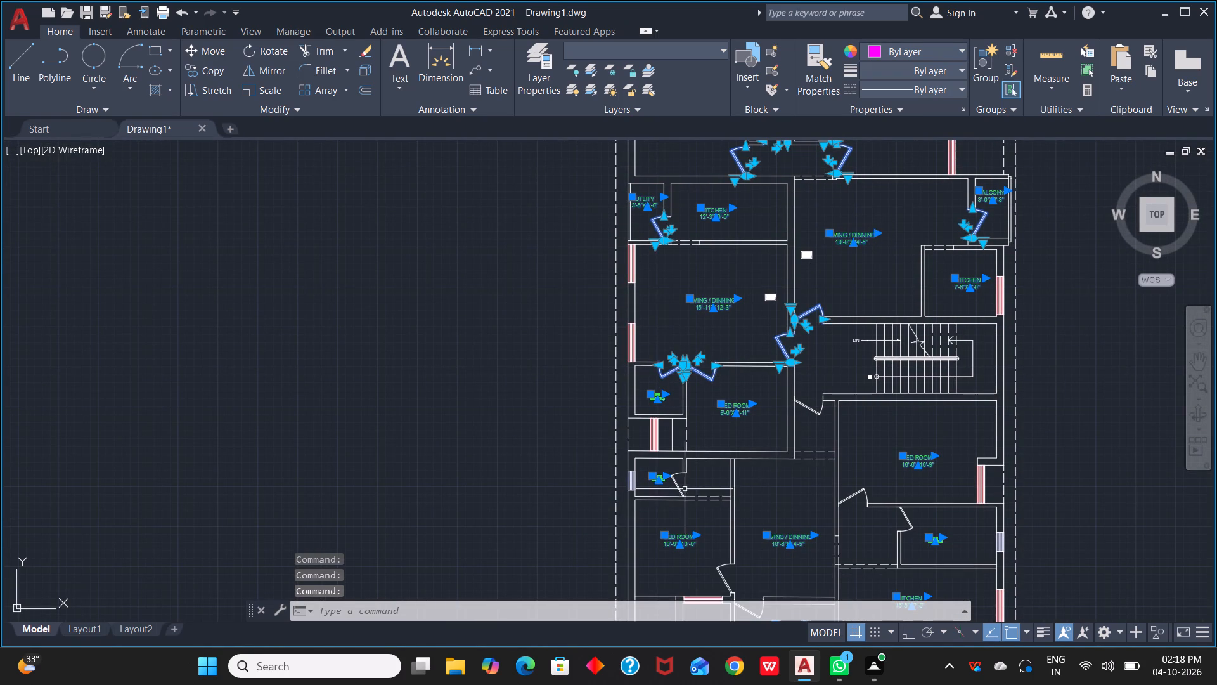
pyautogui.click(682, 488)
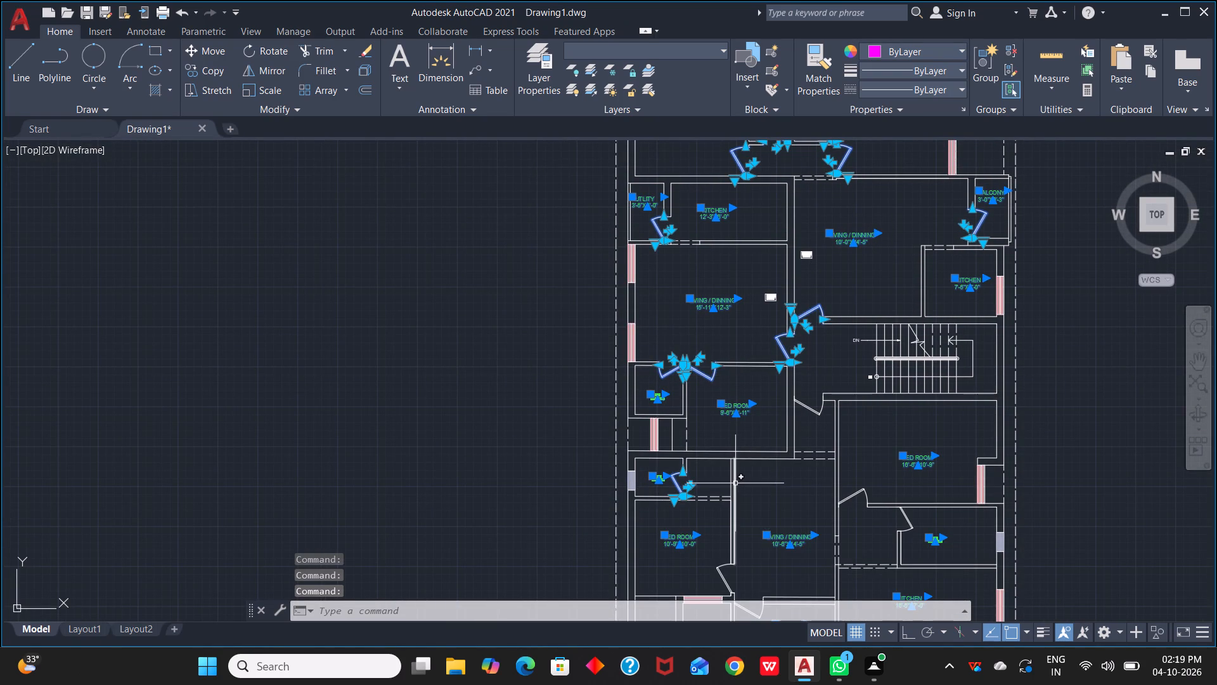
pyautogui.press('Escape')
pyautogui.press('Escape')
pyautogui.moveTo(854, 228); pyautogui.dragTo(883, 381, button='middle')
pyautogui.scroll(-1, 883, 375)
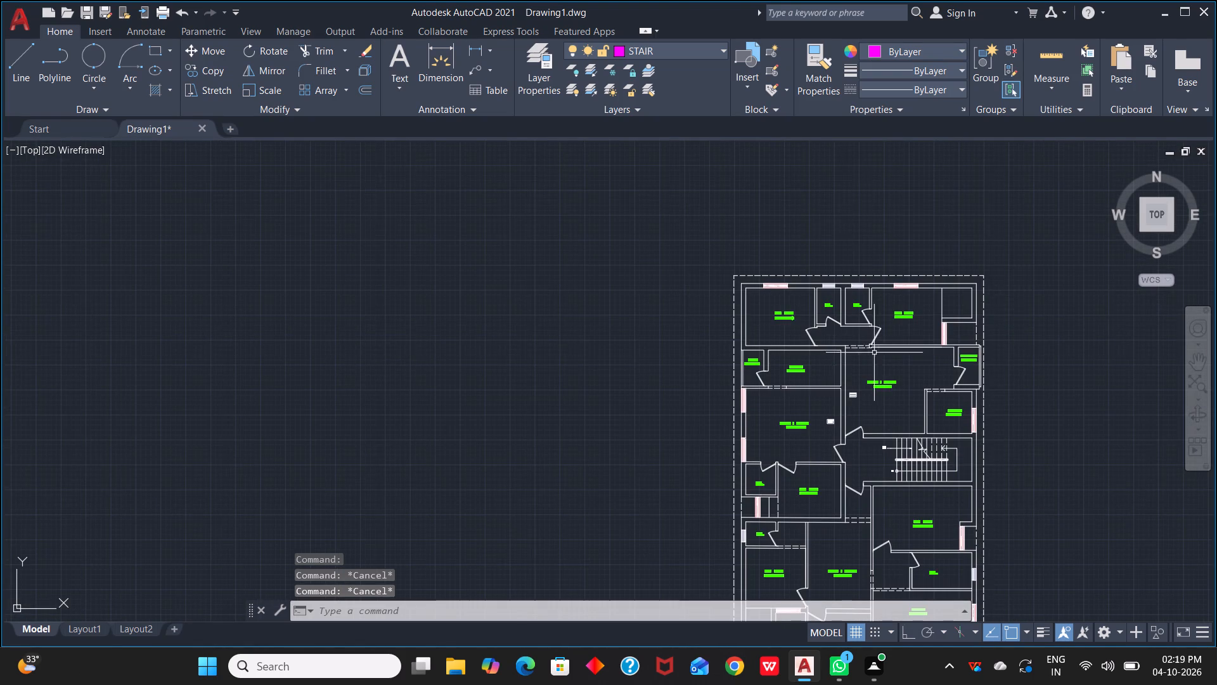
# Move all the doors, windows and bath ventilators throughout the floor plan onto the D-W-V layer.
pyautogui.click(874, 334)
pyautogui.click(865, 313)
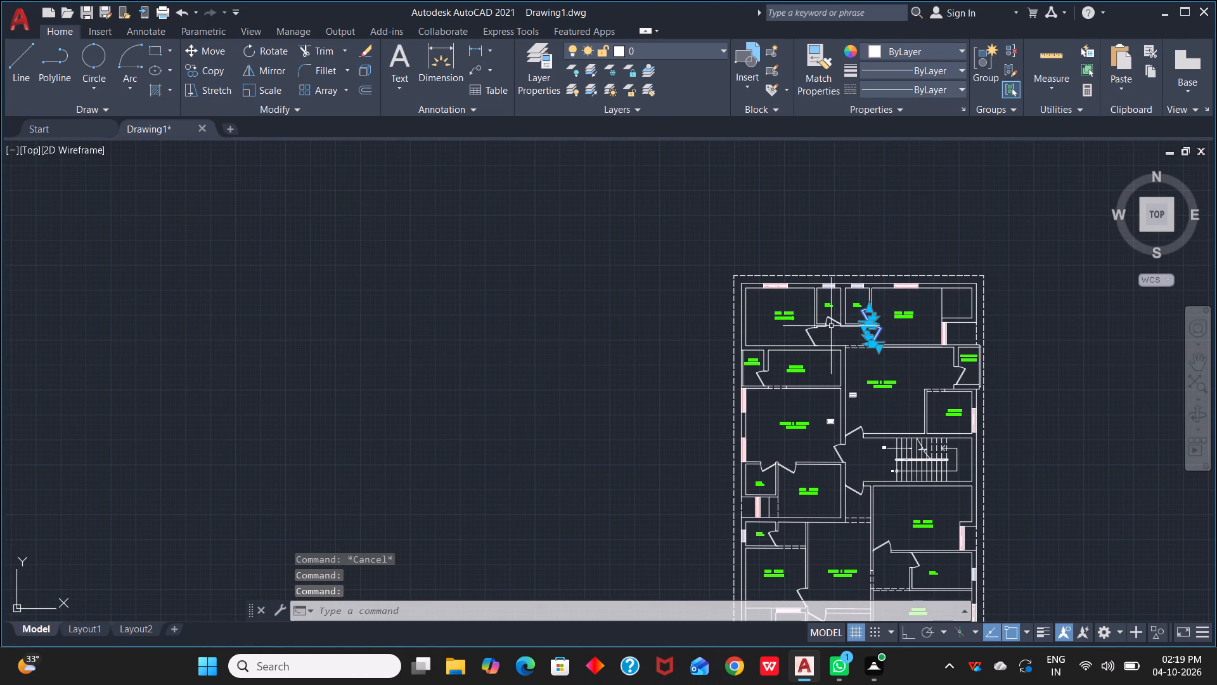
pyautogui.click(832, 320)
pyautogui.click(813, 337)
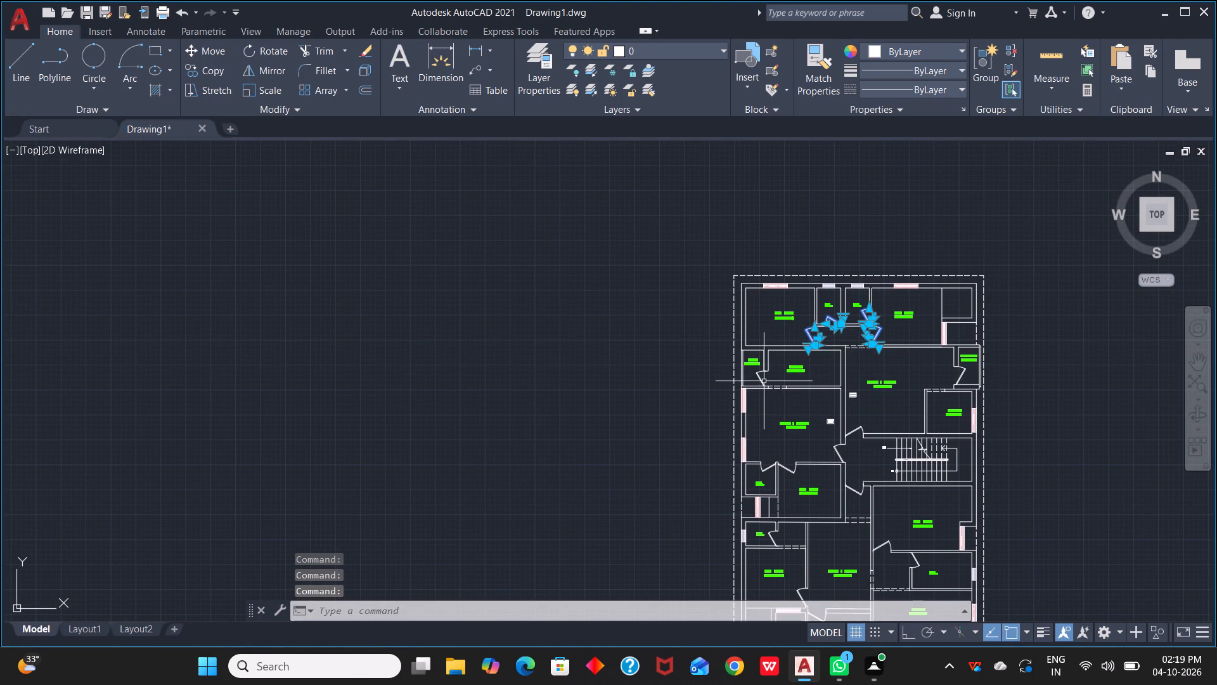
pyautogui.click(764, 381)
pyautogui.click(960, 374)
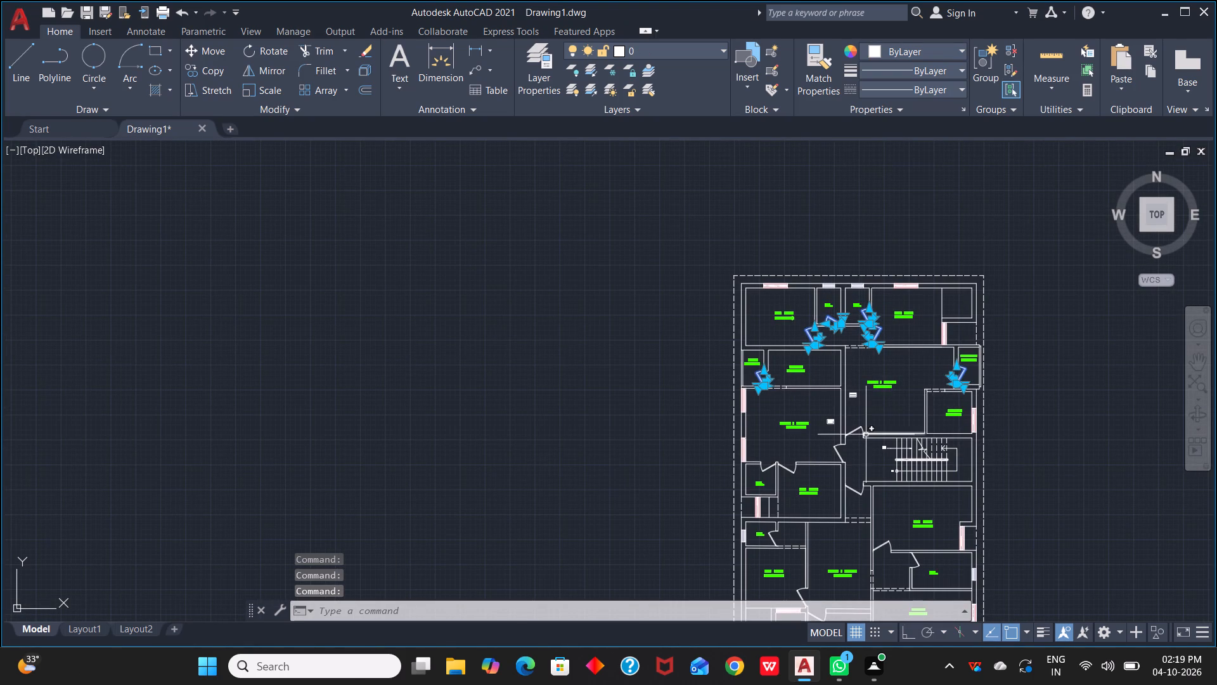
pyautogui.click(858, 431)
pyautogui.click(840, 455)
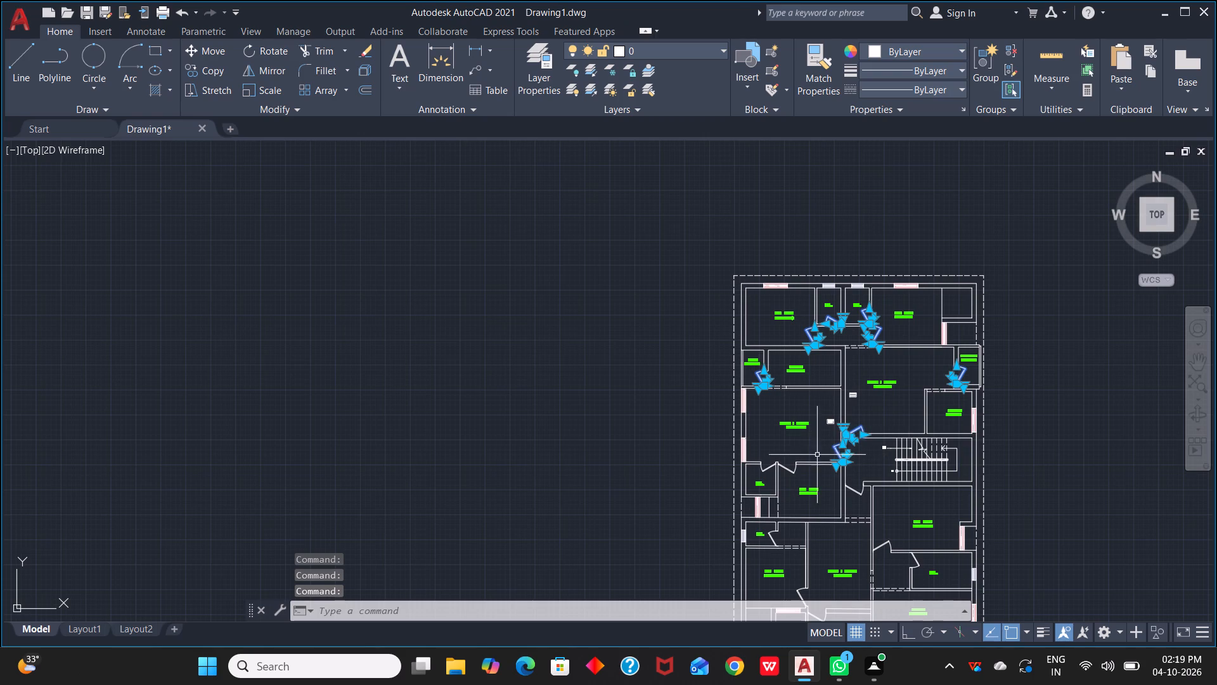
pyautogui.scroll(2, 782, 474)
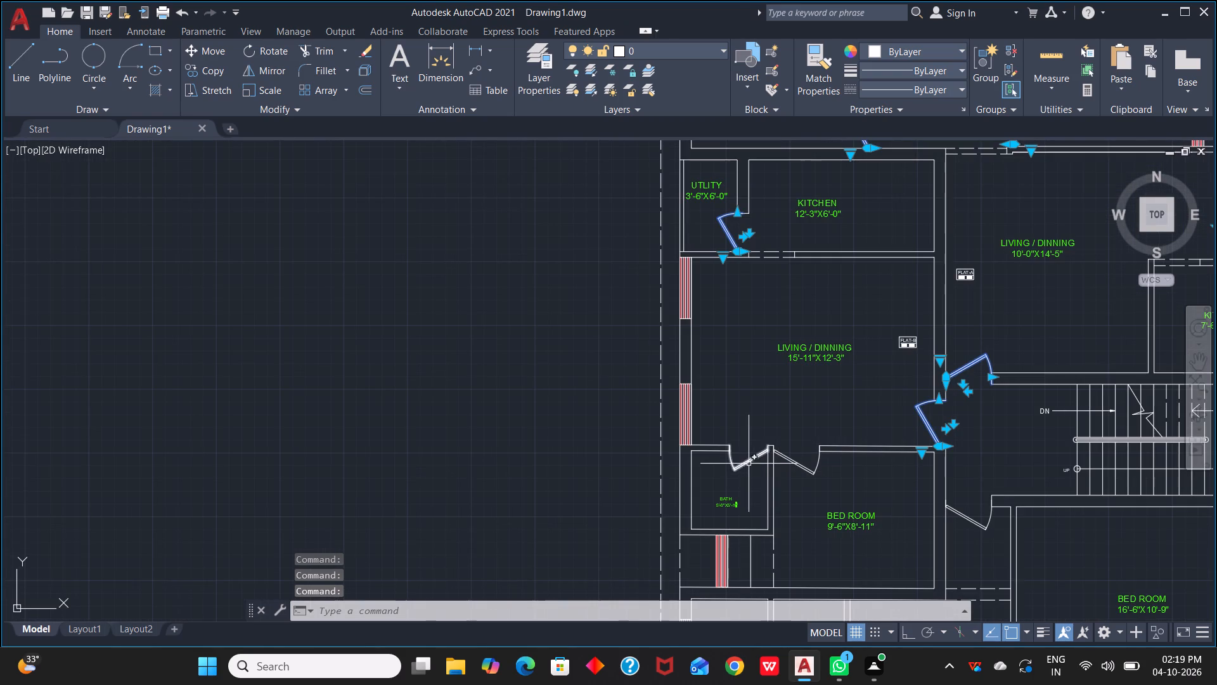
pyautogui.click(749, 464)
pyautogui.click(808, 467)
pyautogui.scroll(-1, 811, 474)
pyautogui.moveTo(813, 499); pyautogui.dragTo(813, 384, button='middle')
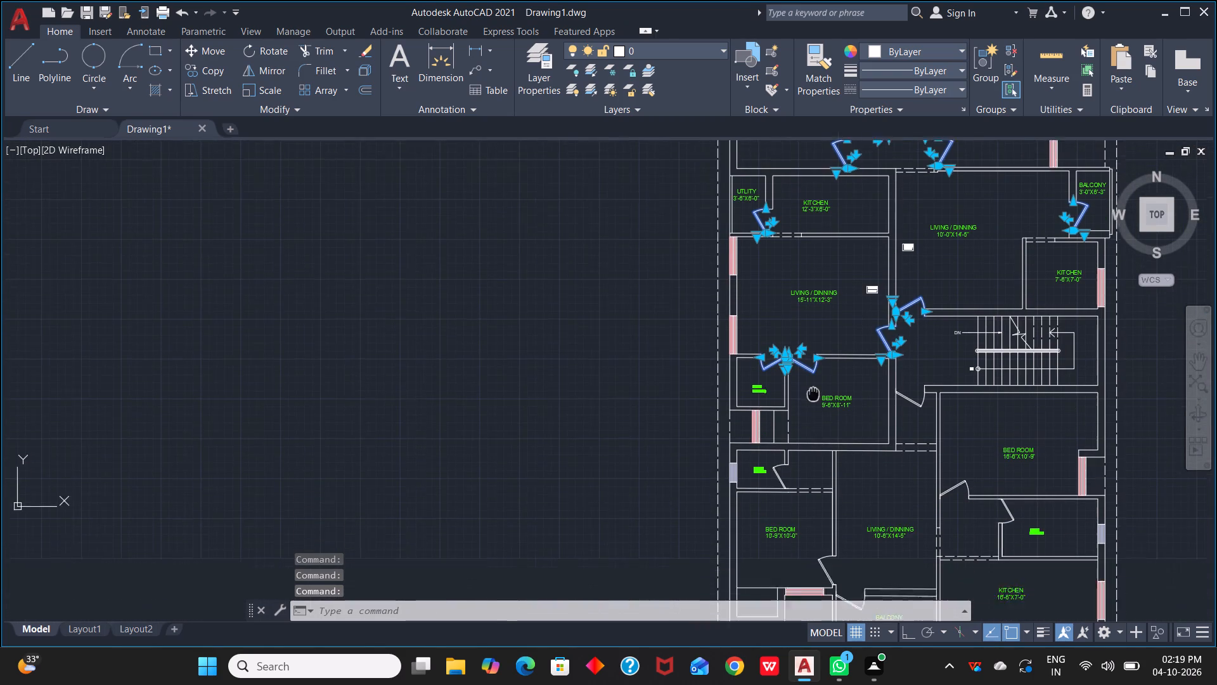
pyautogui.moveTo(813, 384); pyautogui.dragTo(814, 365, button='middle')
pyautogui.click(917, 372)
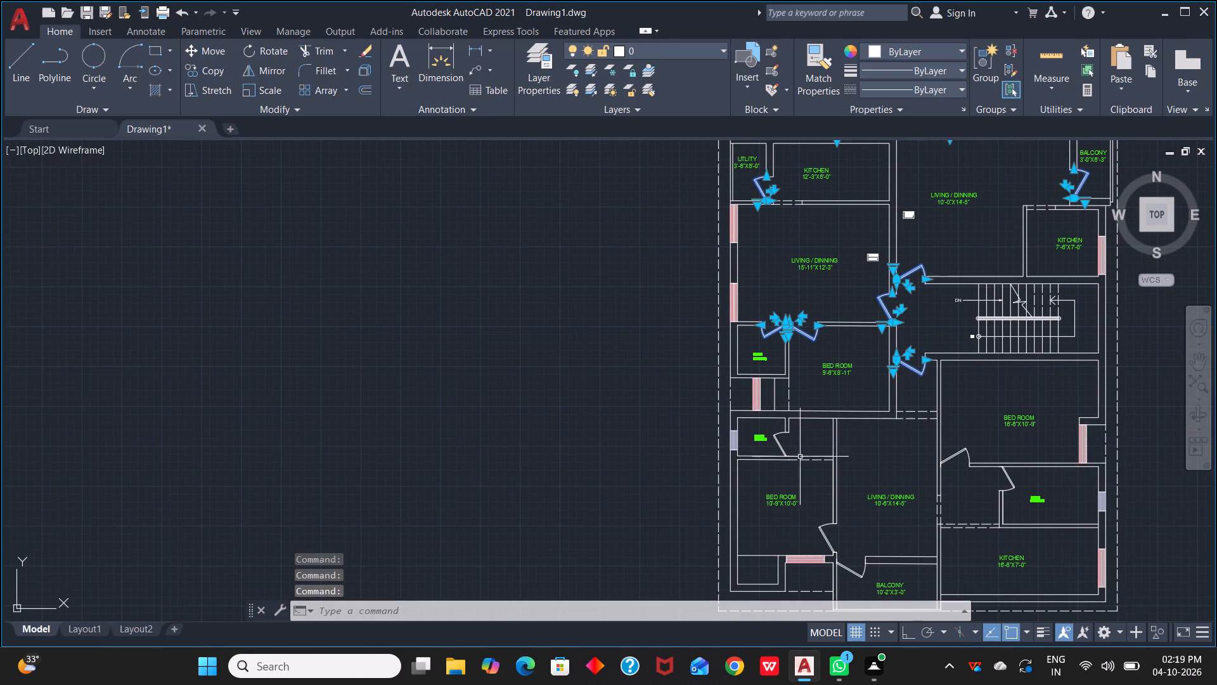
pyautogui.click(780, 452)
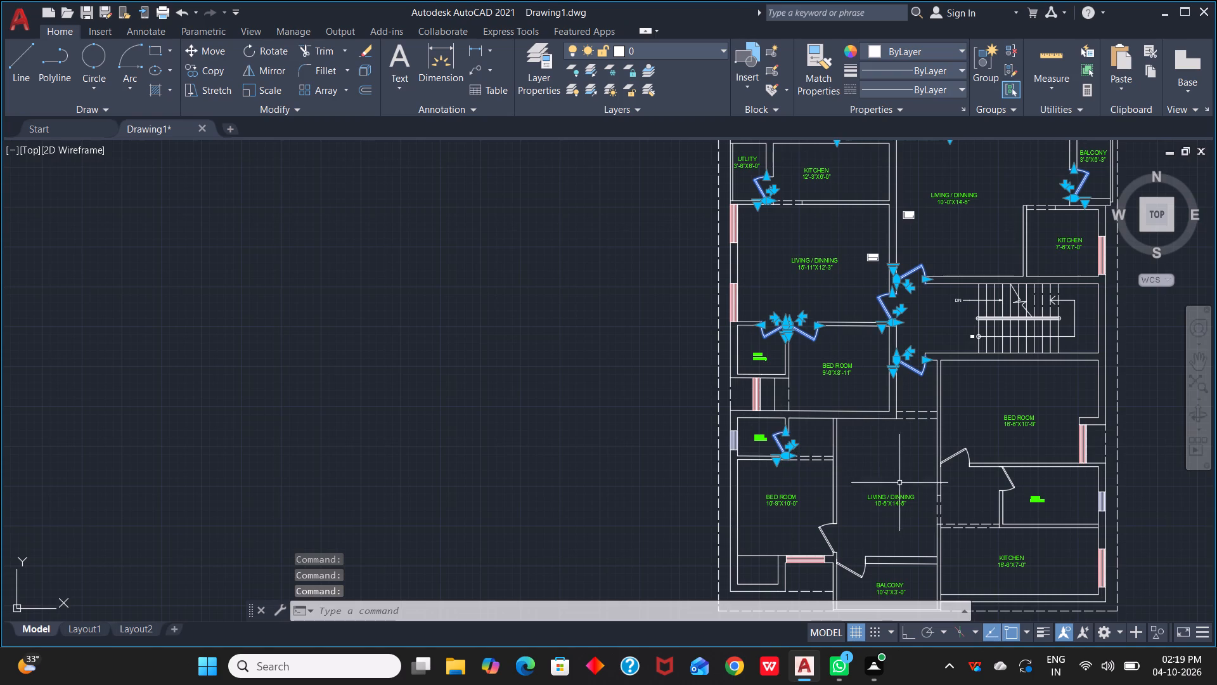
pyautogui.click(825, 540)
pyautogui.click(856, 575)
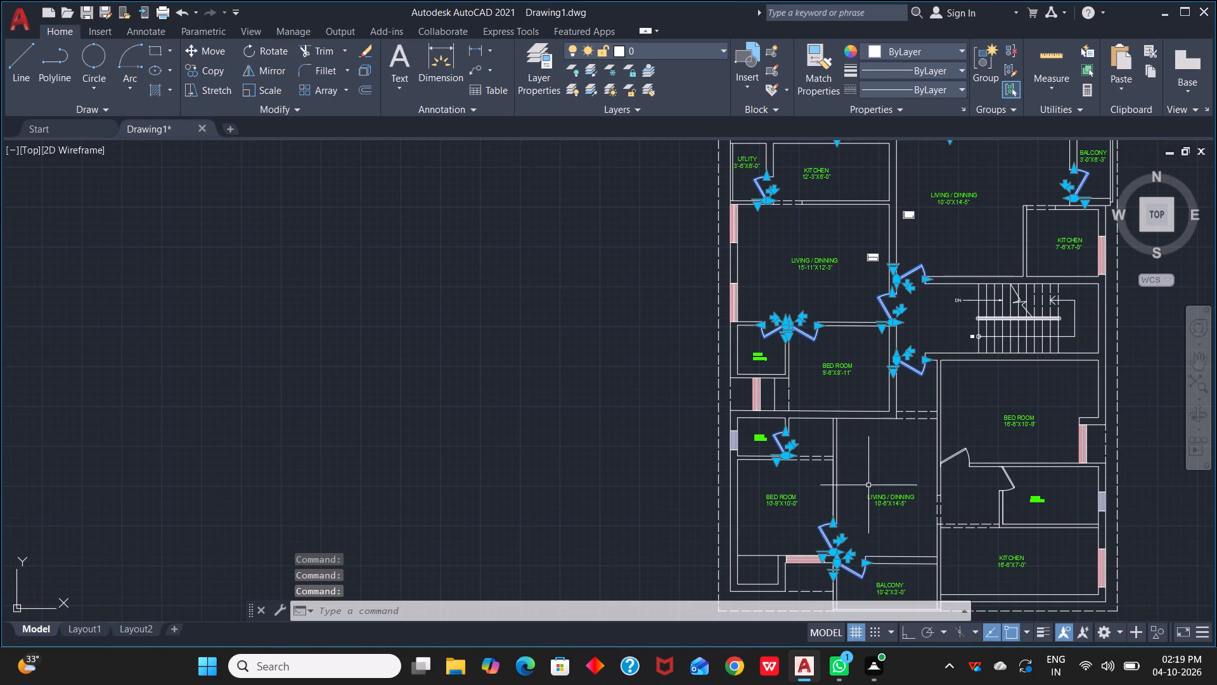
pyautogui.scroll(-1, 868, 485)
pyautogui.moveTo(868, 485); pyautogui.dragTo(727, 459, button='middle')
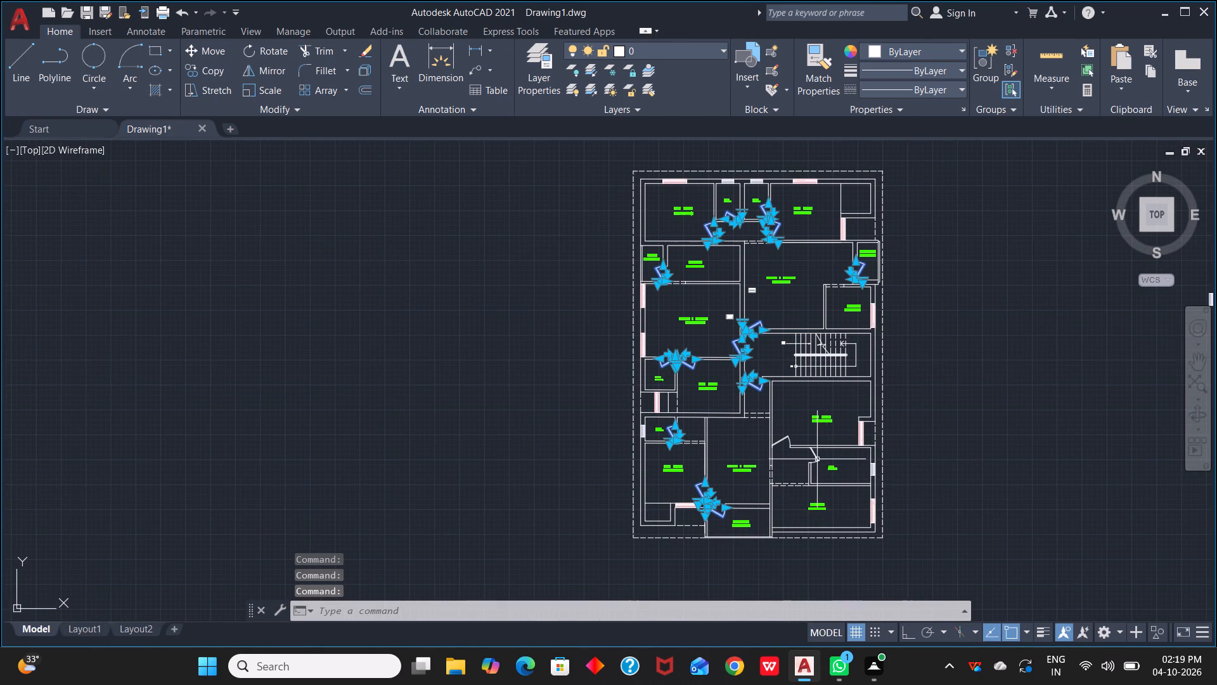
pyautogui.click(817, 459)
pyautogui.click(780, 440)
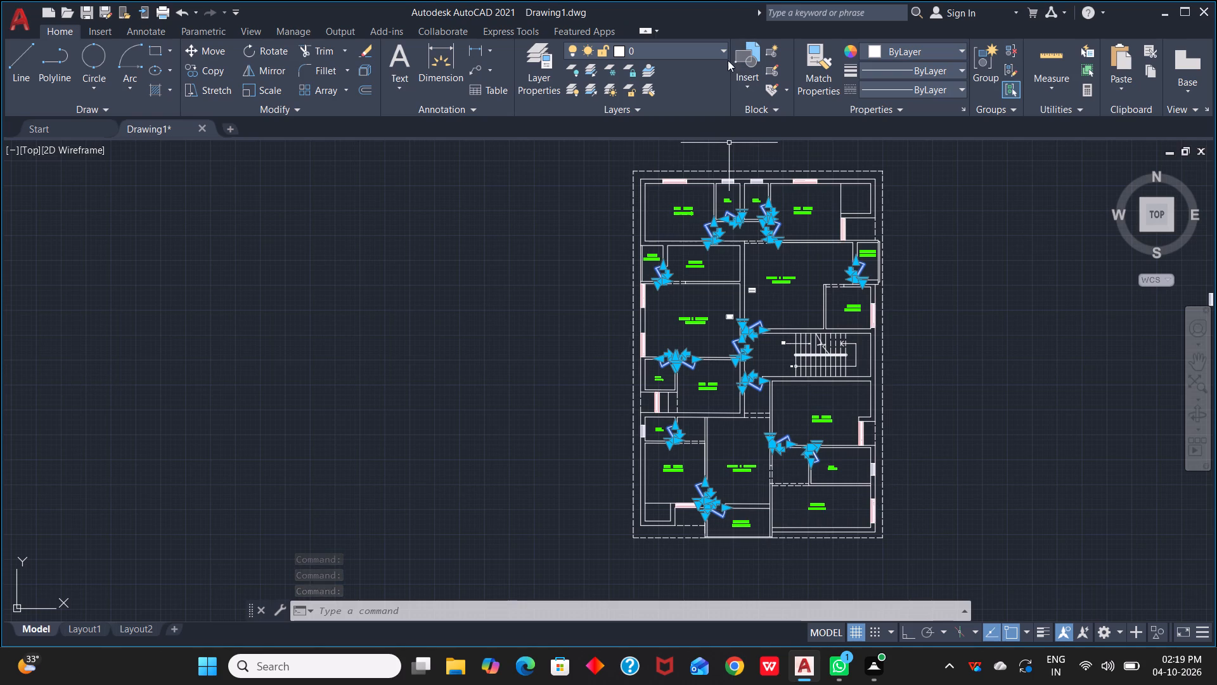
pyautogui.click(672, 179)
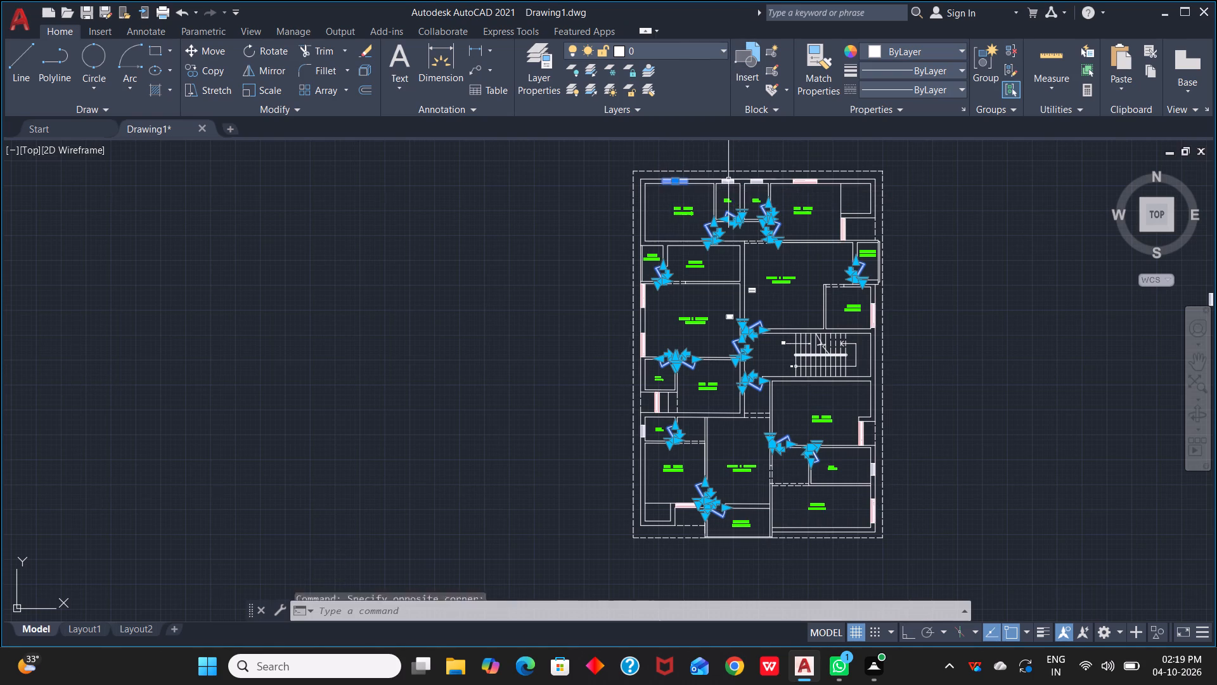
pyautogui.click(726, 183)
pyautogui.scroll(3, 740, 181)
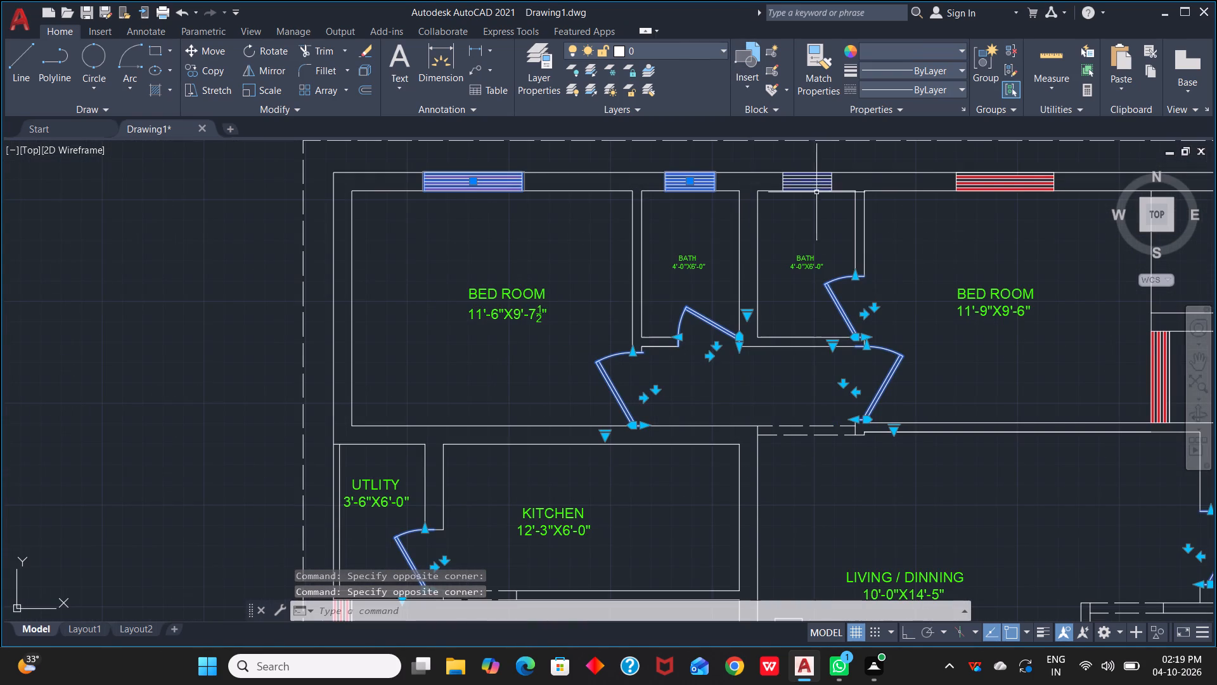
pyautogui.click(815, 181)
pyautogui.click(987, 182)
pyautogui.scroll(-2, 986, 224)
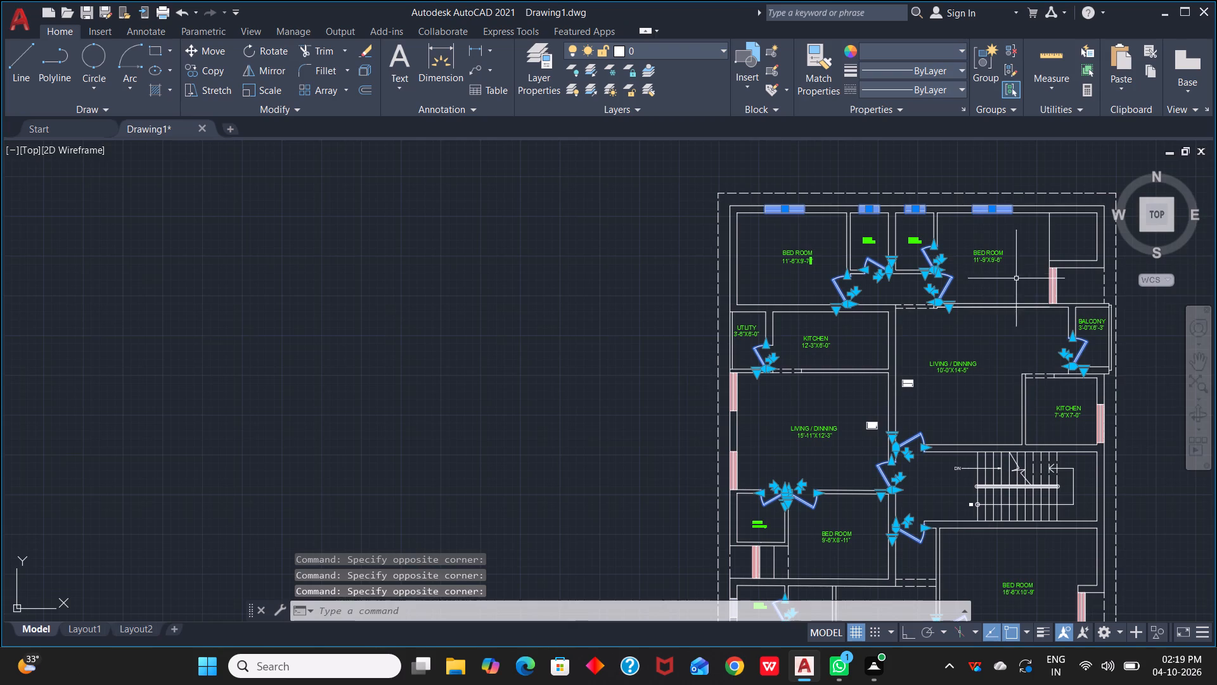
pyautogui.click(1052, 284)
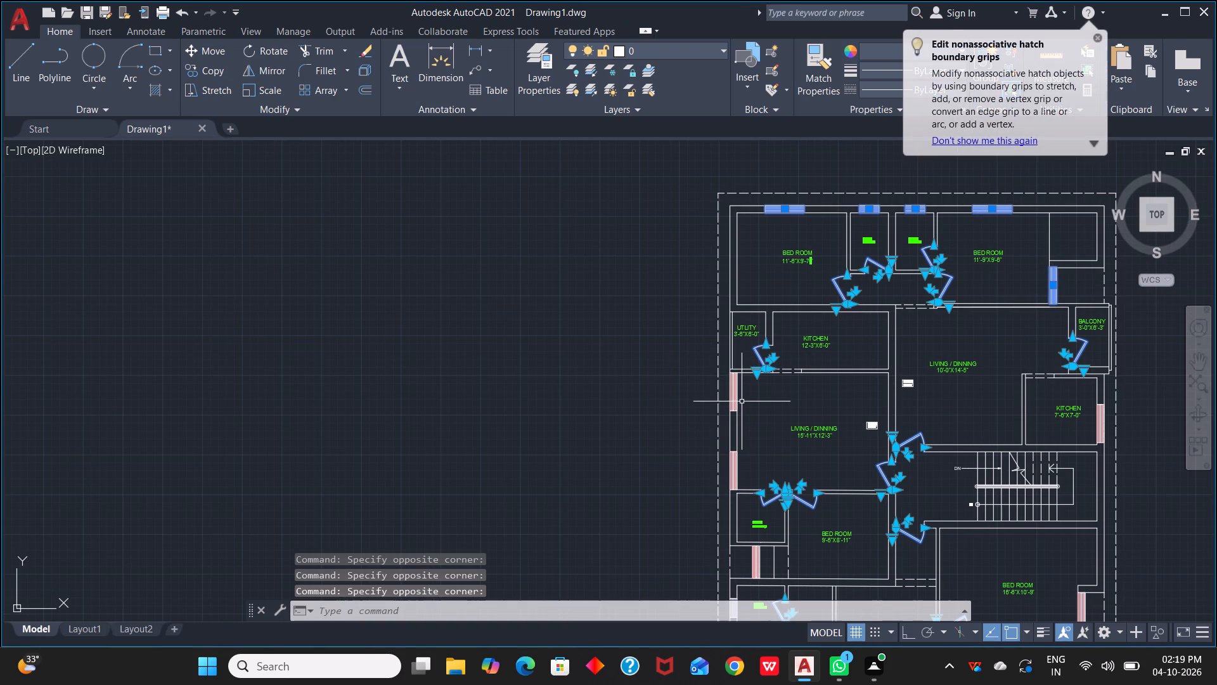
pyautogui.click(733, 401)
pyautogui.click(735, 464)
pyautogui.moveTo(782, 448); pyautogui.dragTo(782, 444, button='middle')
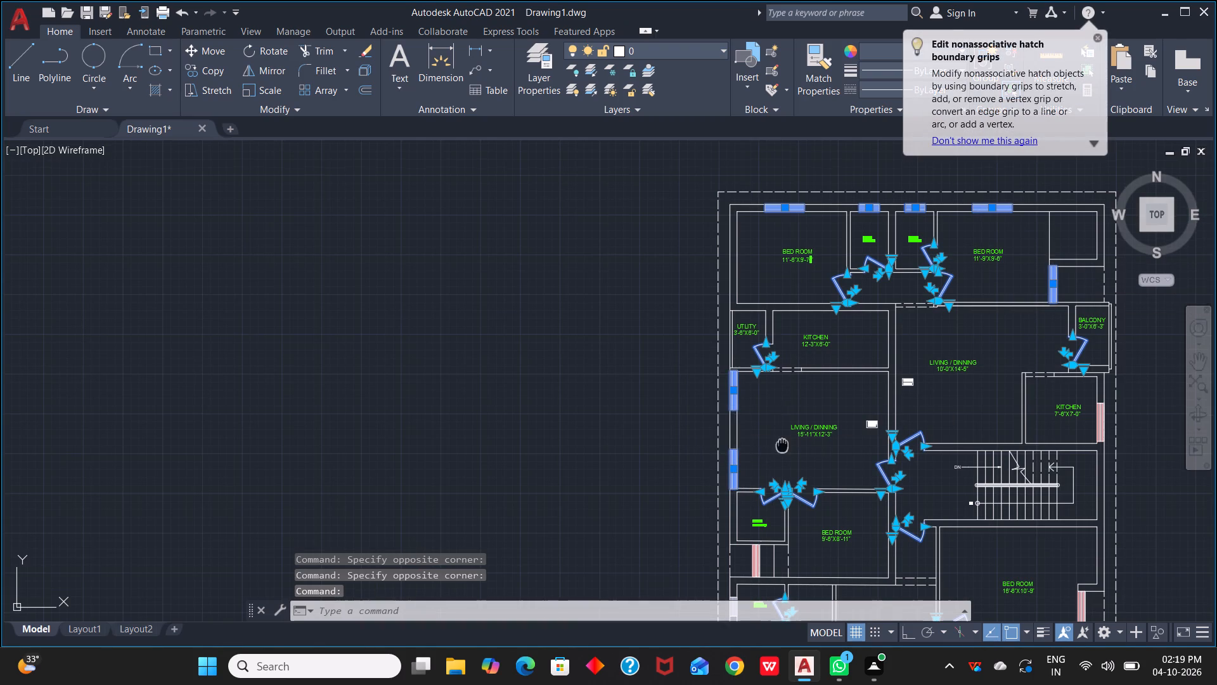
pyautogui.moveTo(782, 444); pyautogui.dragTo(756, 258, button='middle')
pyautogui.click(731, 378)
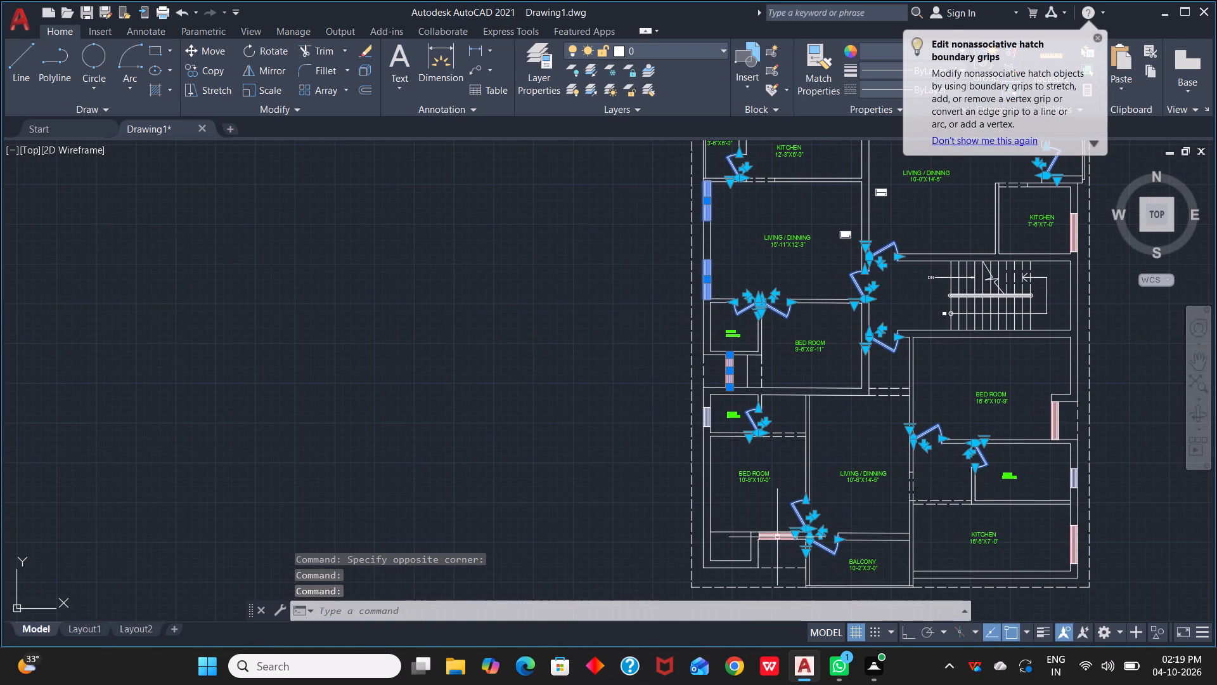
pyautogui.click(777, 537)
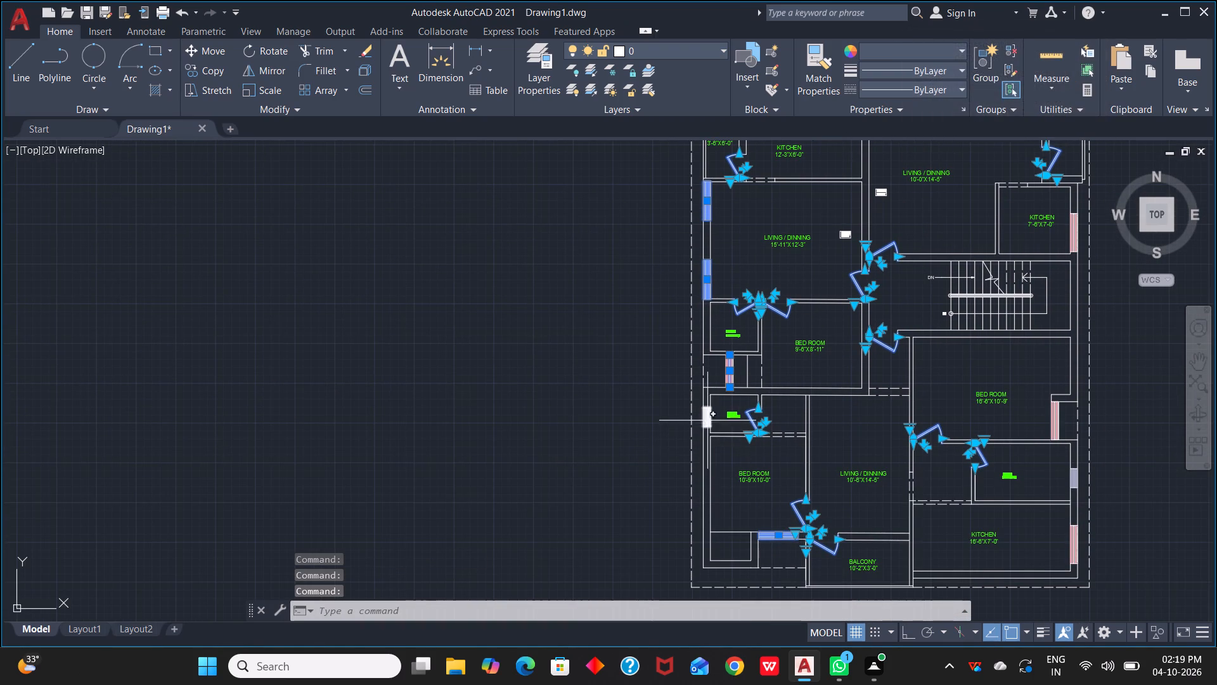
pyautogui.click(707, 421)
pyautogui.moveTo(865, 448); pyautogui.dragTo(608, 455, button='middle')
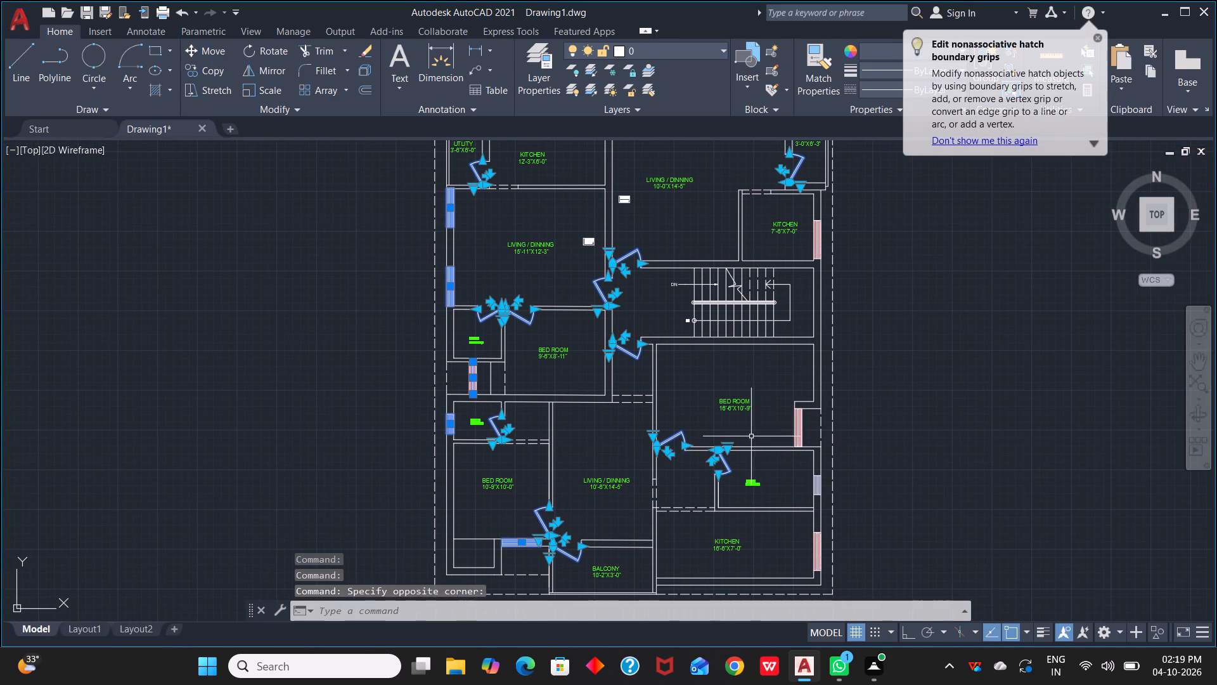
pyautogui.click(797, 431)
pyautogui.click(816, 233)
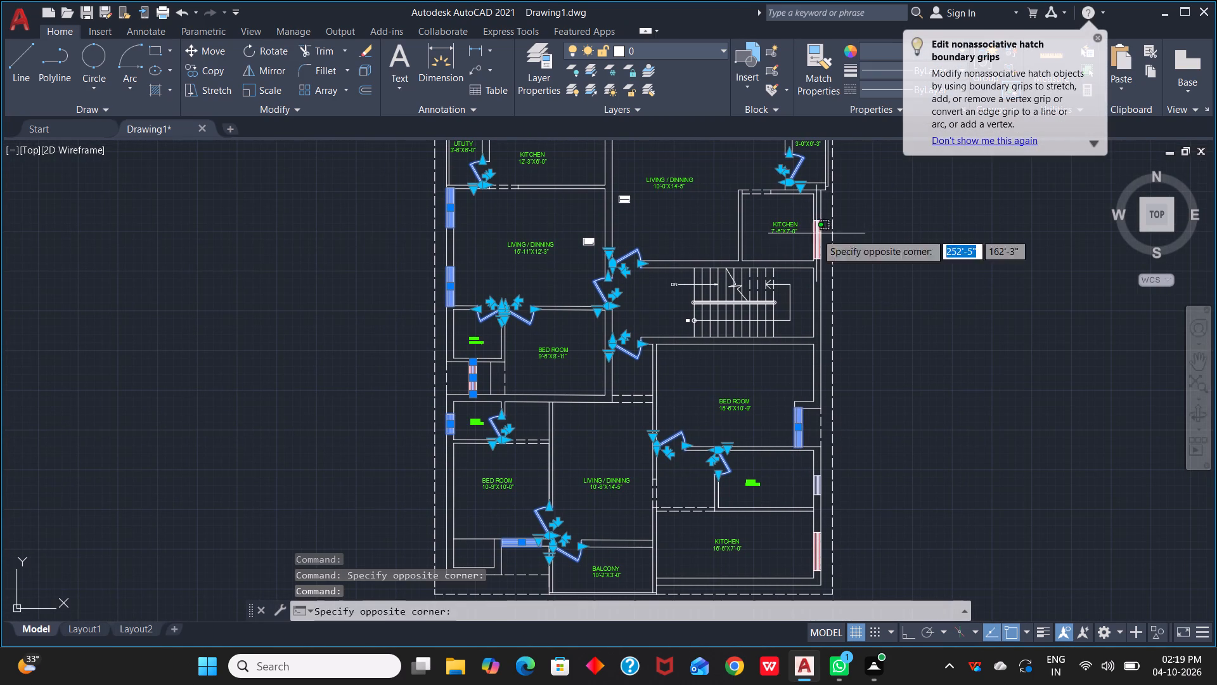
pyautogui.click(818, 490)
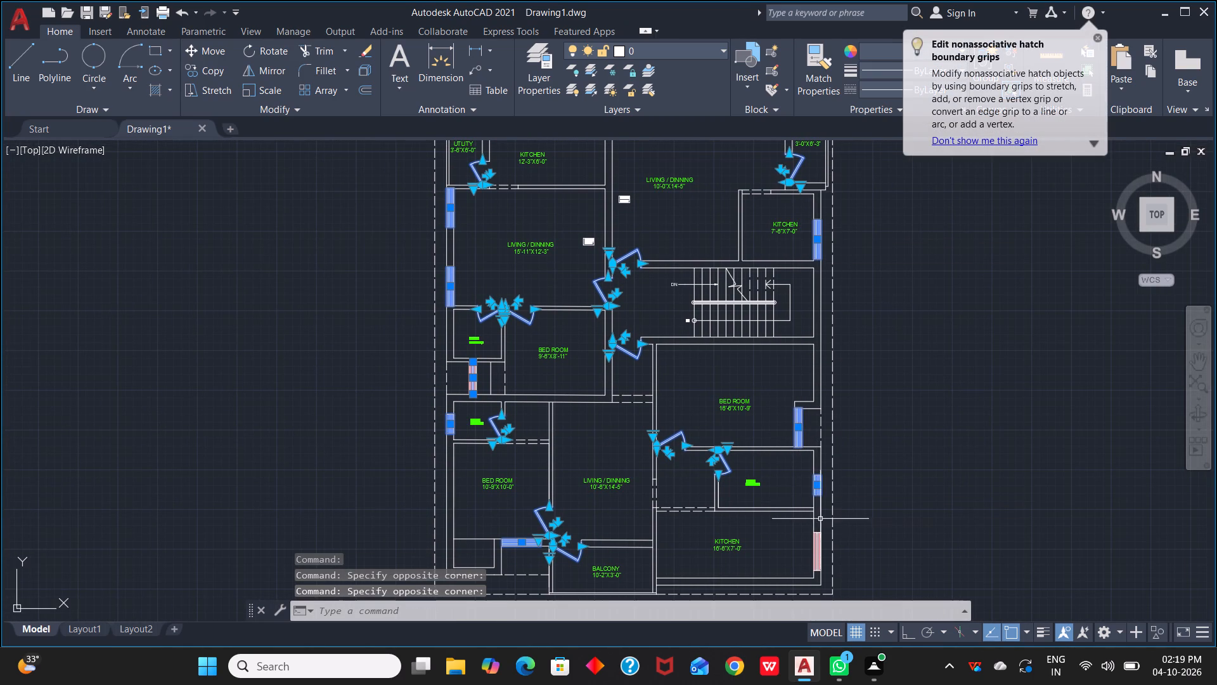
pyautogui.click(818, 554)
pyautogui.scroll(-1, 750, 521)
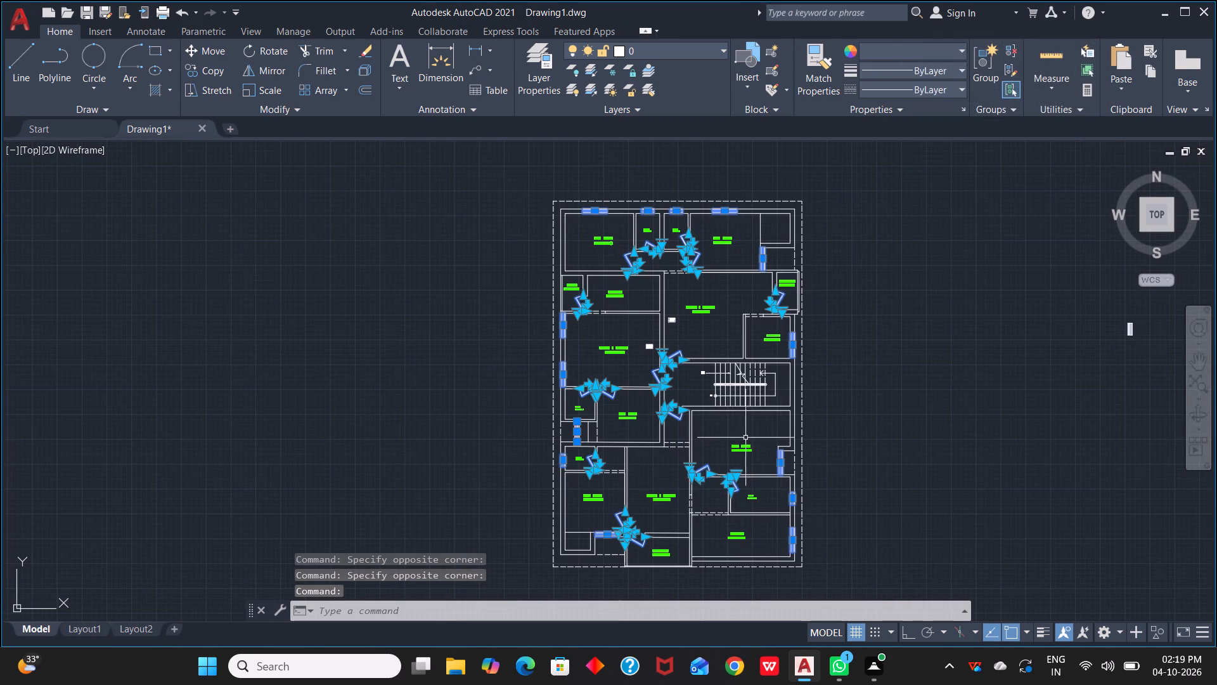
pyautogui.click(723, 48)
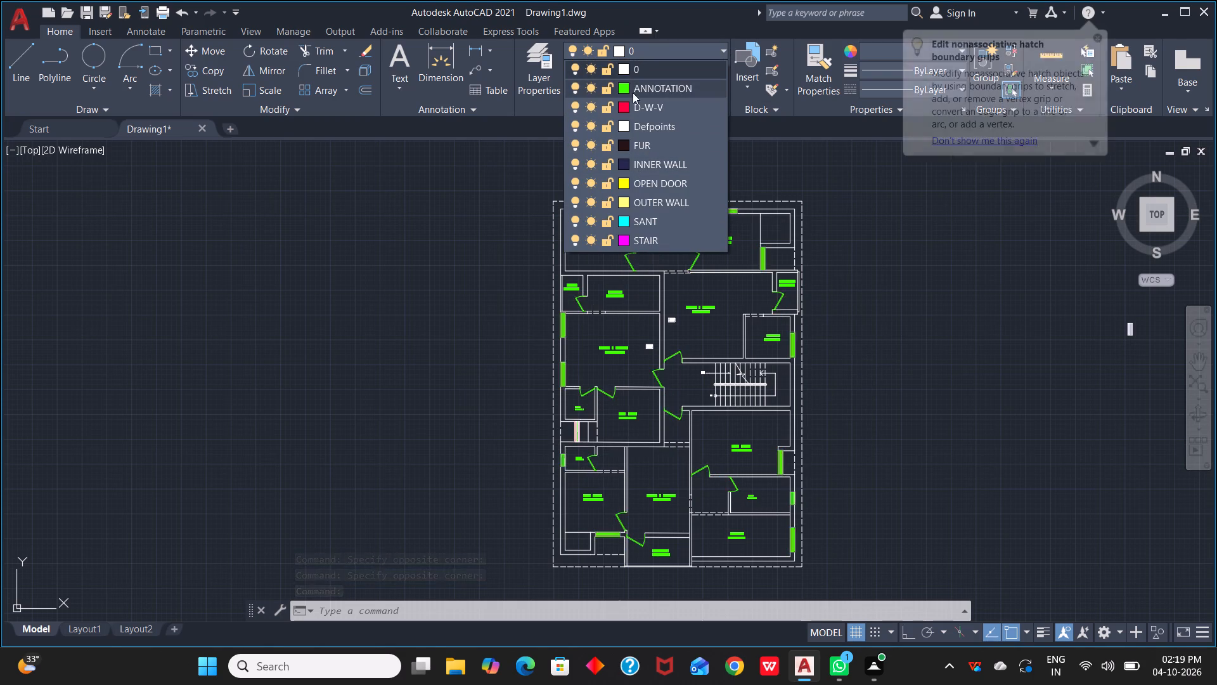
pyautogui.click(638, 103)
pyautogui.press('Escape')
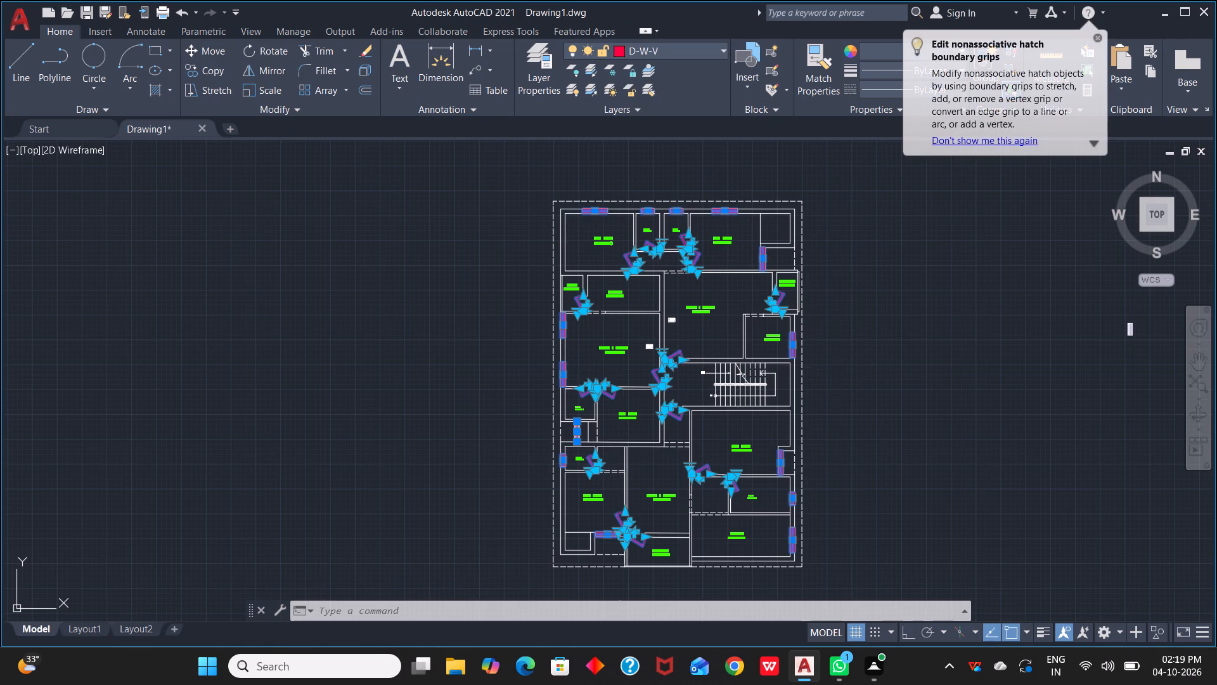
# Group all the lines and red hatches of the ungrouped window just below the 5'-0"X5'-1½" bath.
pyautogui.scroll(1, 818, 283)
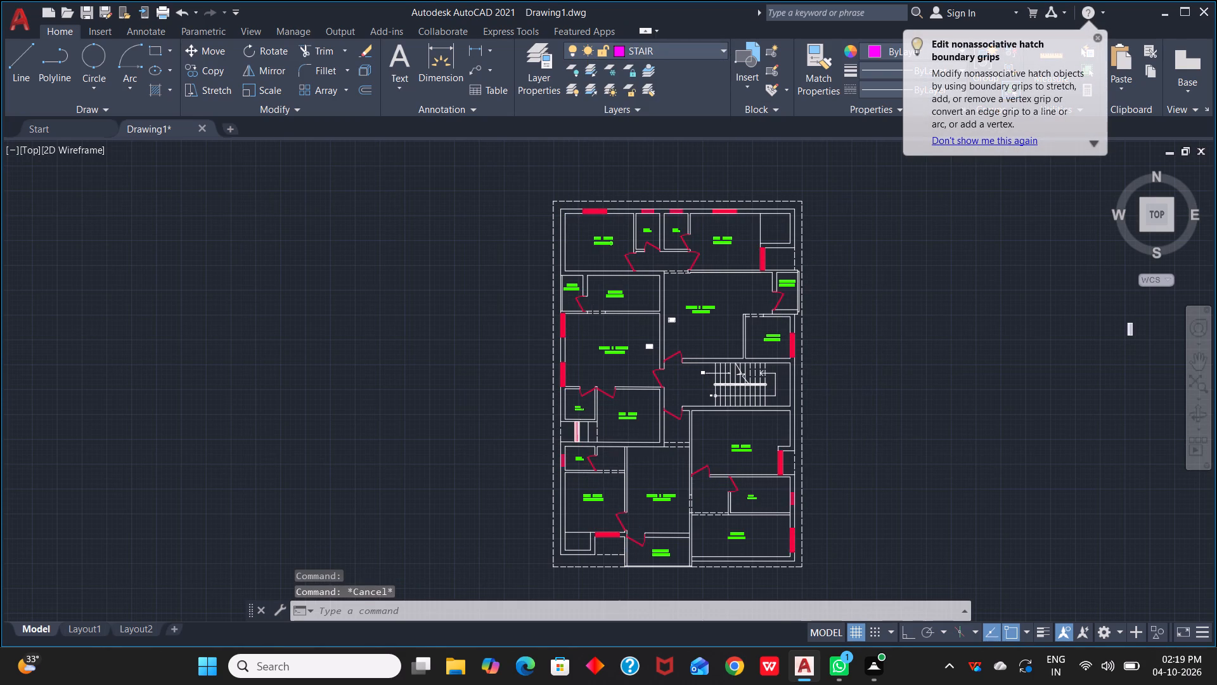
pyautogui.scroll(-1, 835, 349)
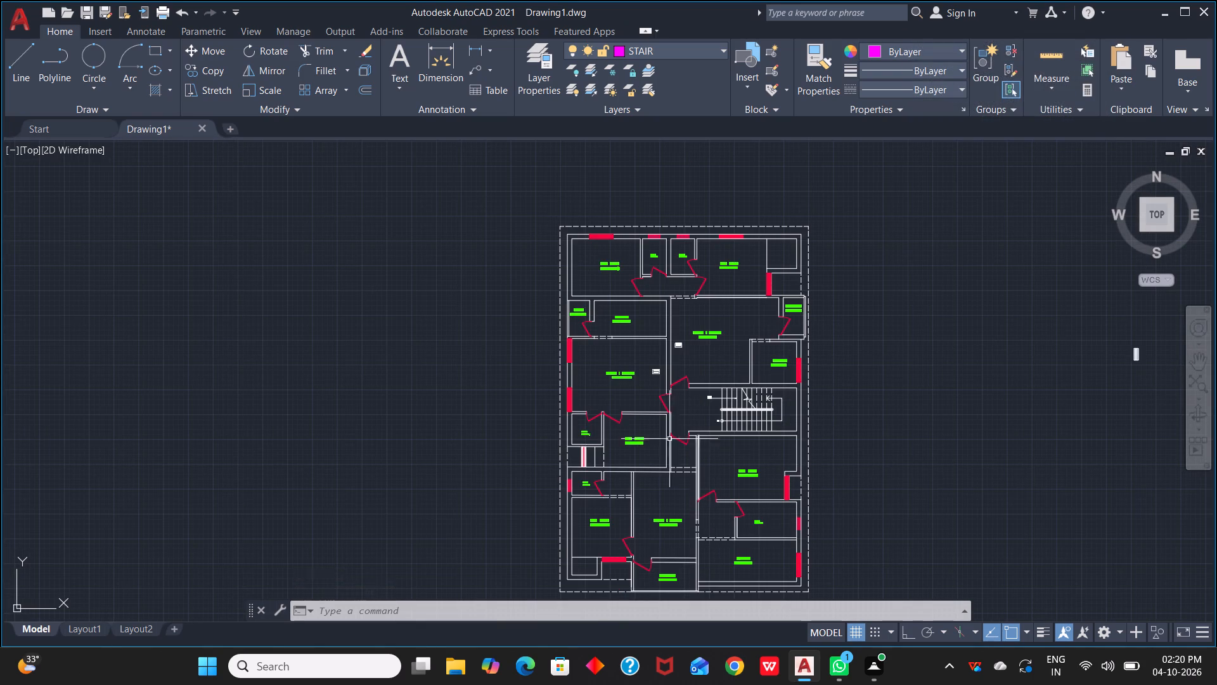
pyautogui.scroll(2, 635, 451)
pyautogui.click(521, 469)
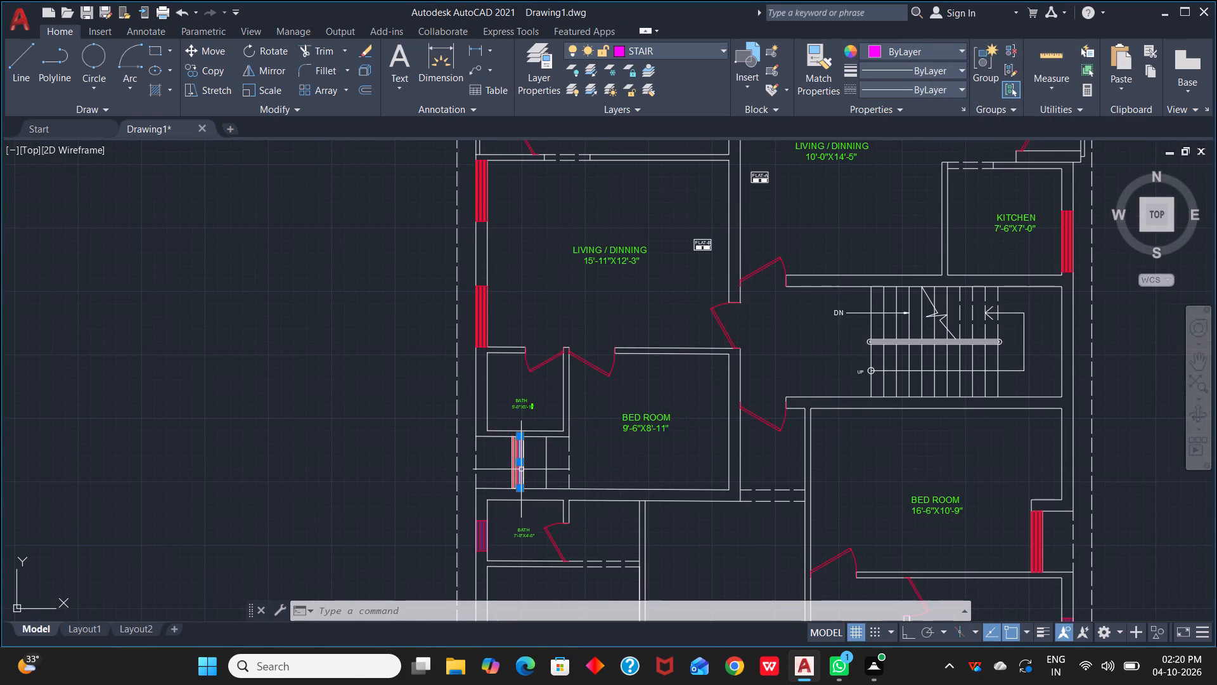
pyautogui.click(489, 470)
pyautogui.scroll(3, 500, 467)
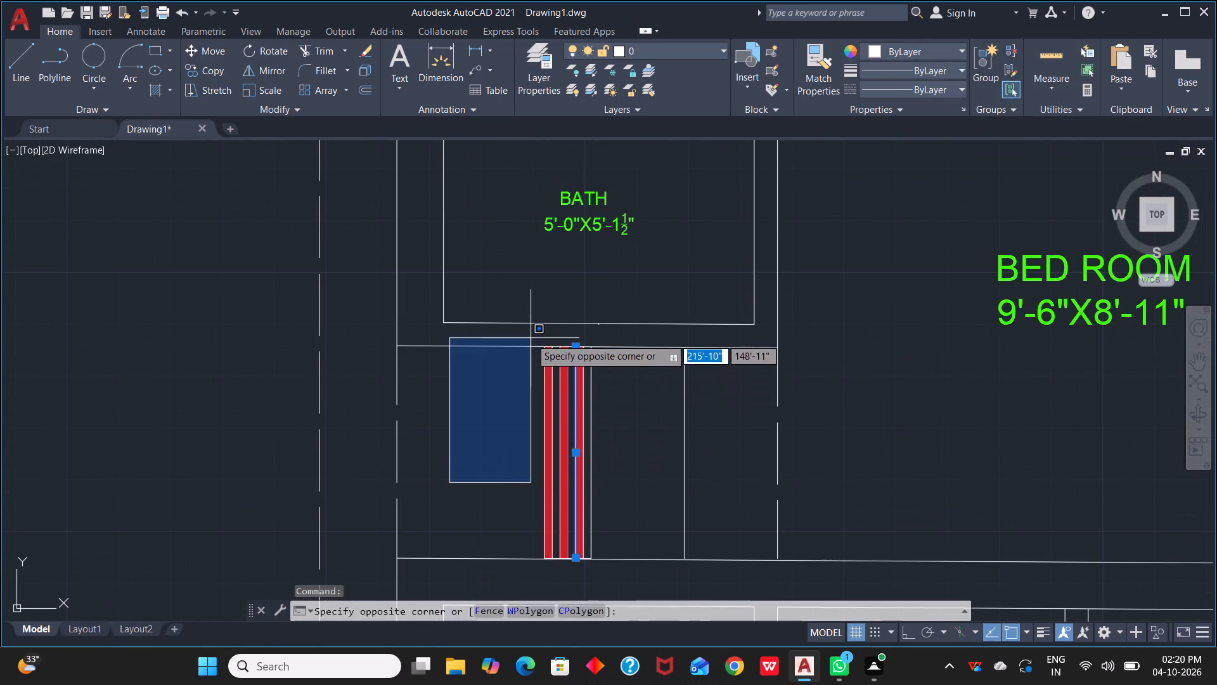
pyautogui.click(503, 368)
pyautogui.click(532, 340)
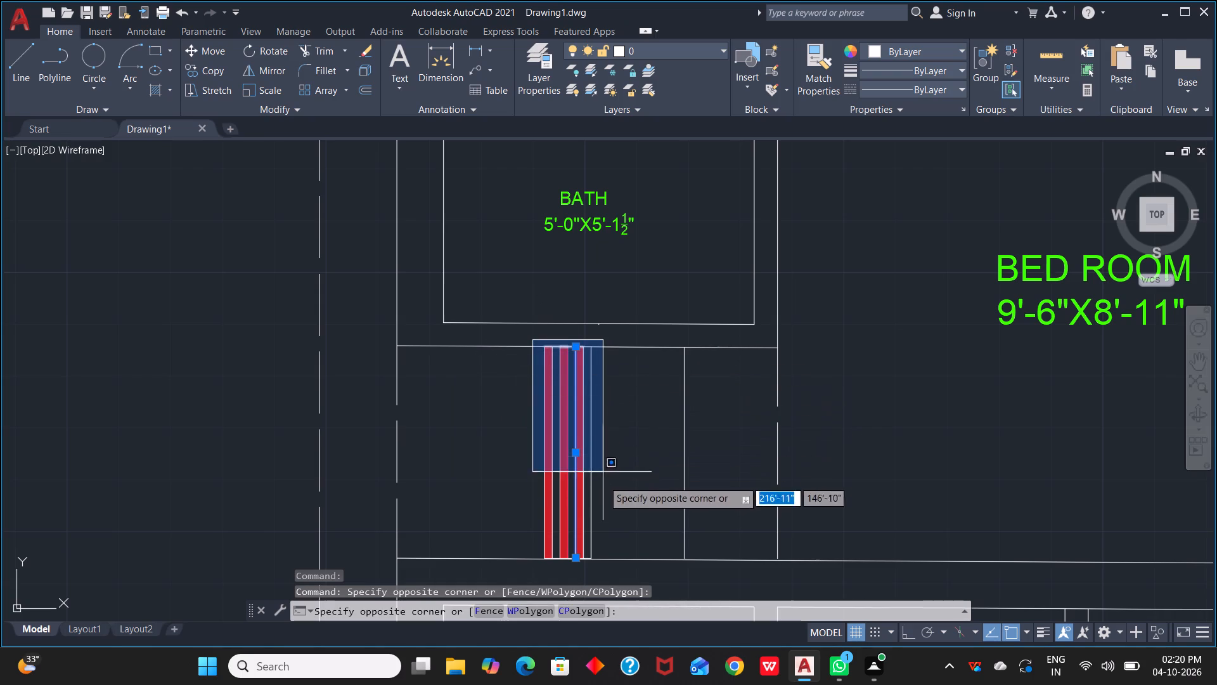
pyautogui.click(596, 567)
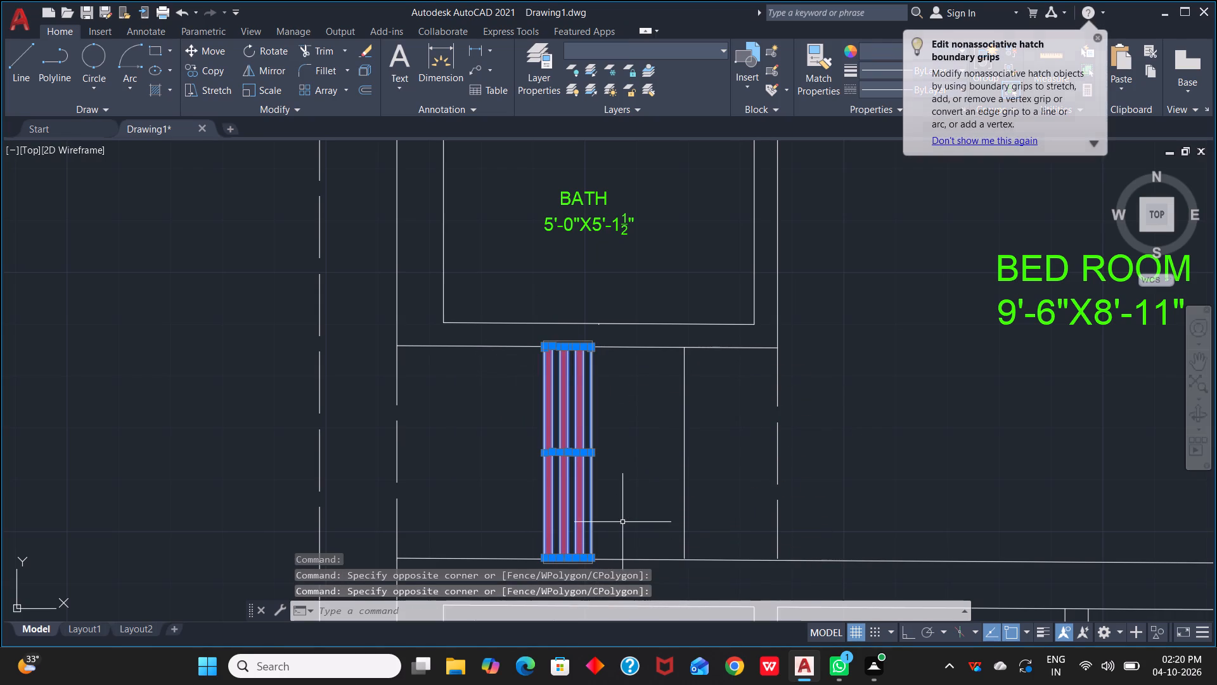
pyautogui.write('G')
pyautogui.press('space')
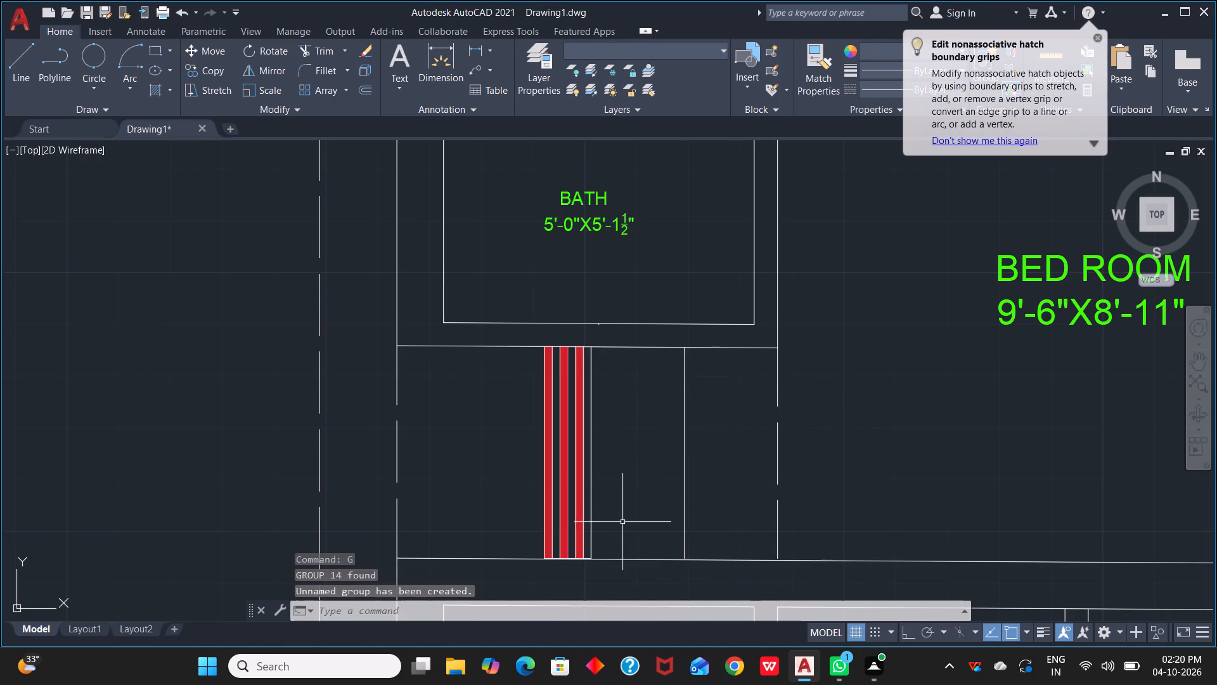
# Move the grouped window below the 5'-0"X5'-1½" bath onto the D-W-V layer.
pyautogui.click(580, 484)
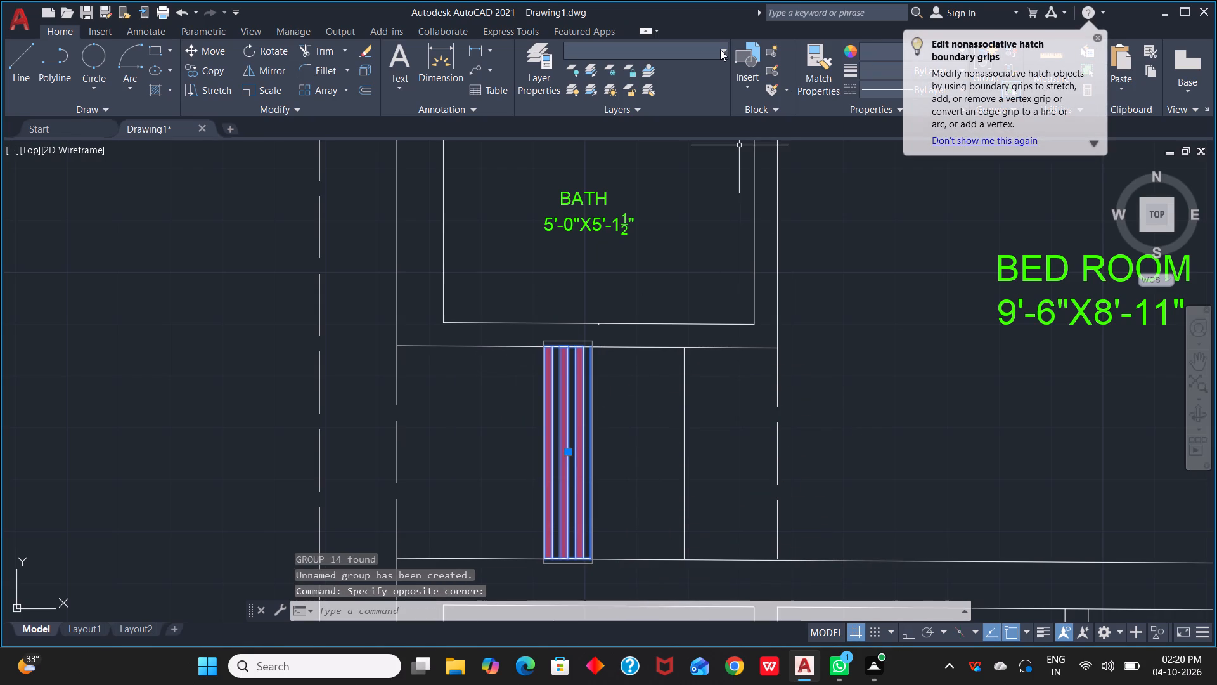
pyautogui.click(720, 49)
pyautogui.click(690, 99)
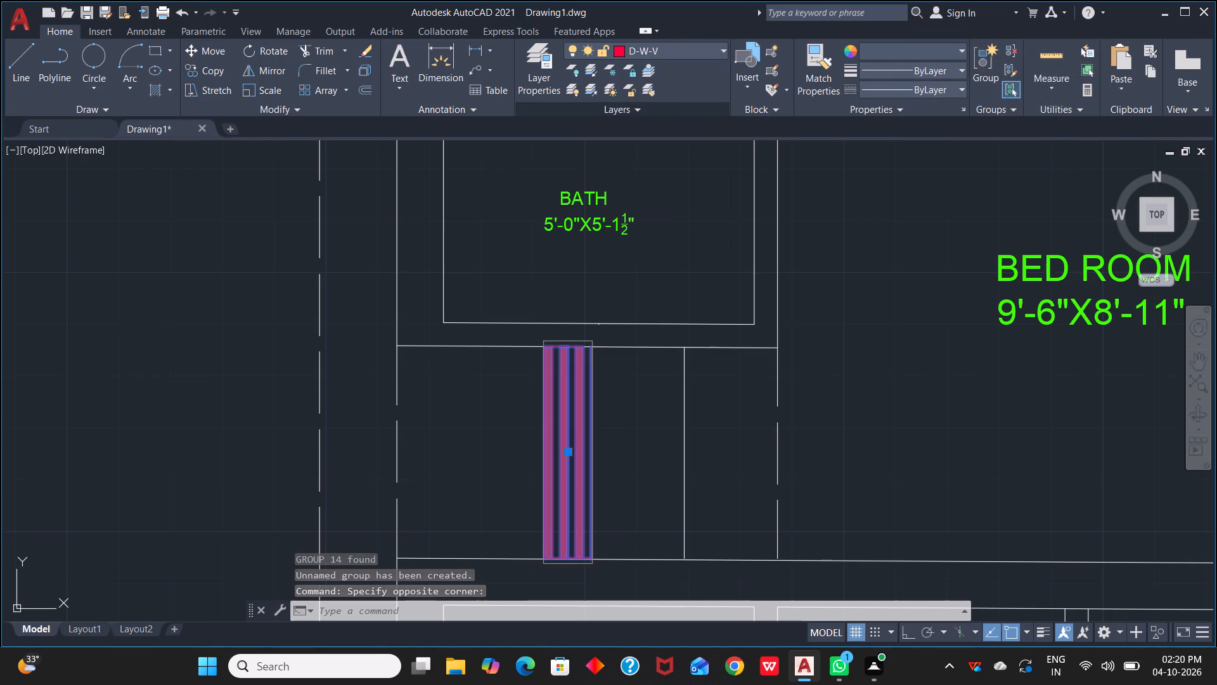
pyautogui.press('Escape')
pyautogui.scroll(-2, 705, 340)
pyautogui.scroll(-1, 810, 491)
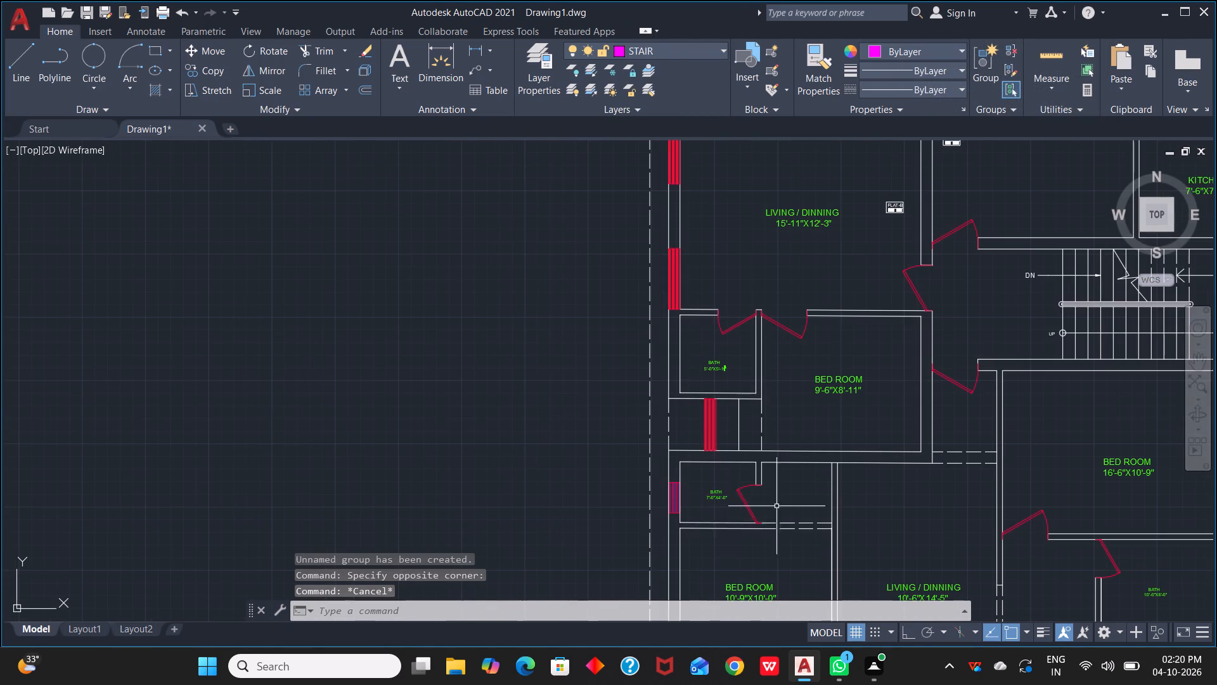
pyautogui.scroll(-1, 935, 566)
pyautogui.scroll(-1, 1031, 543)
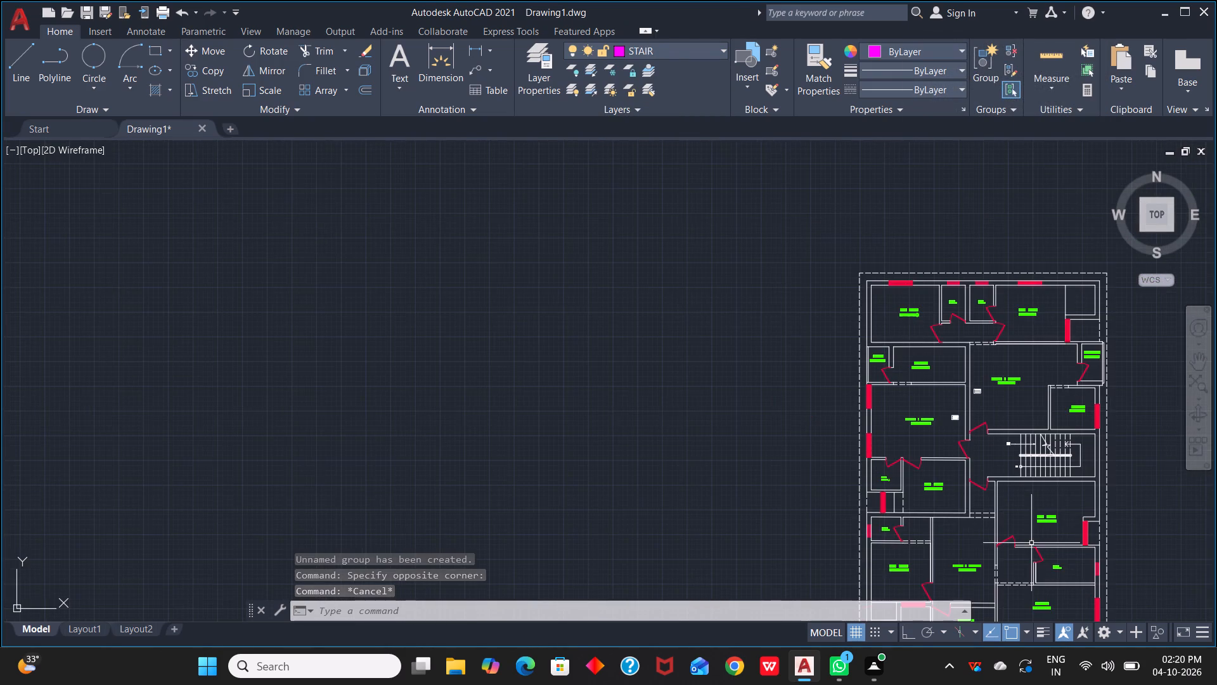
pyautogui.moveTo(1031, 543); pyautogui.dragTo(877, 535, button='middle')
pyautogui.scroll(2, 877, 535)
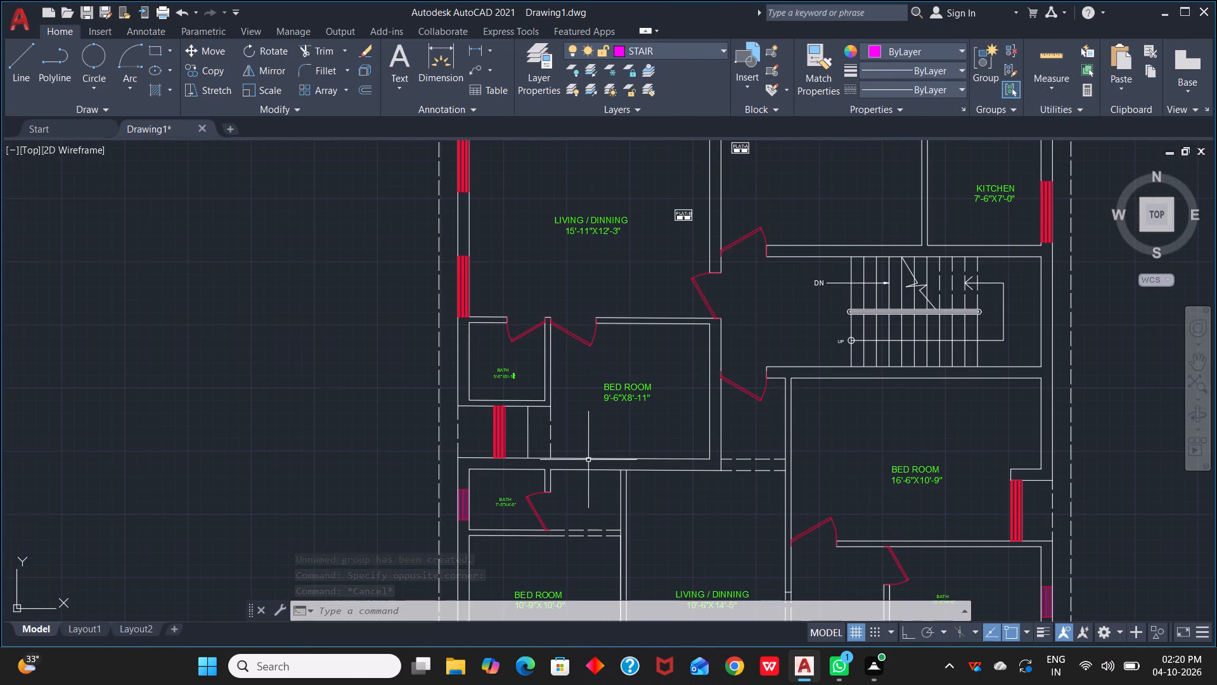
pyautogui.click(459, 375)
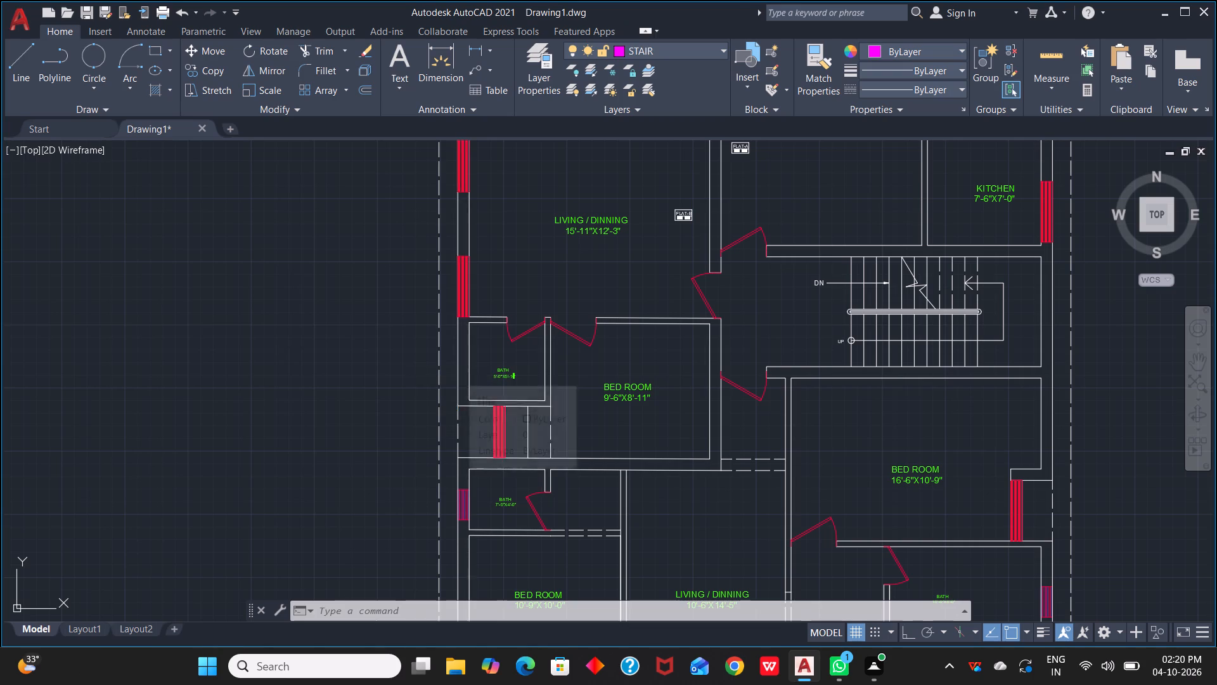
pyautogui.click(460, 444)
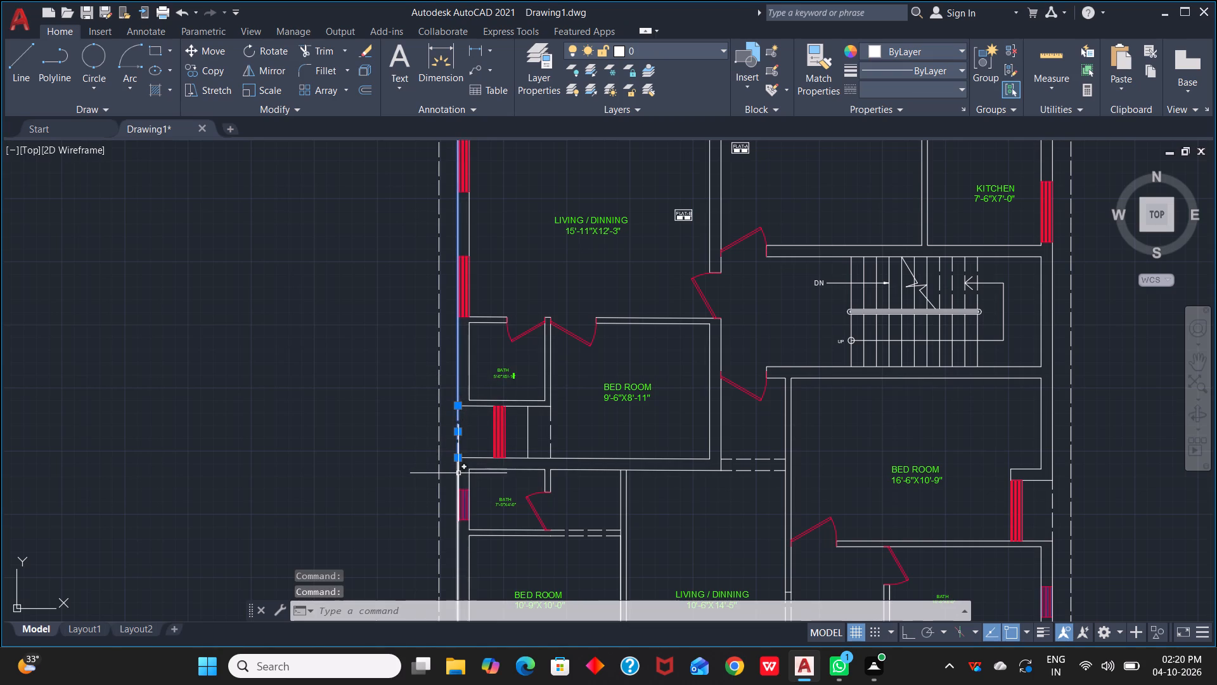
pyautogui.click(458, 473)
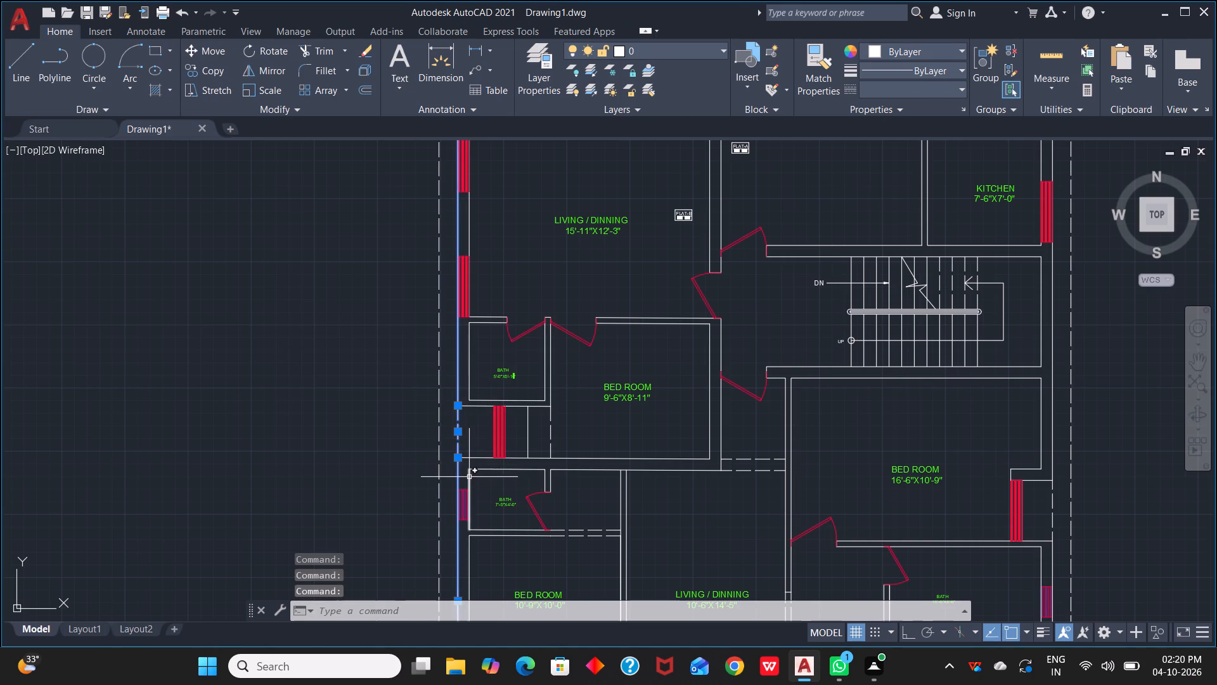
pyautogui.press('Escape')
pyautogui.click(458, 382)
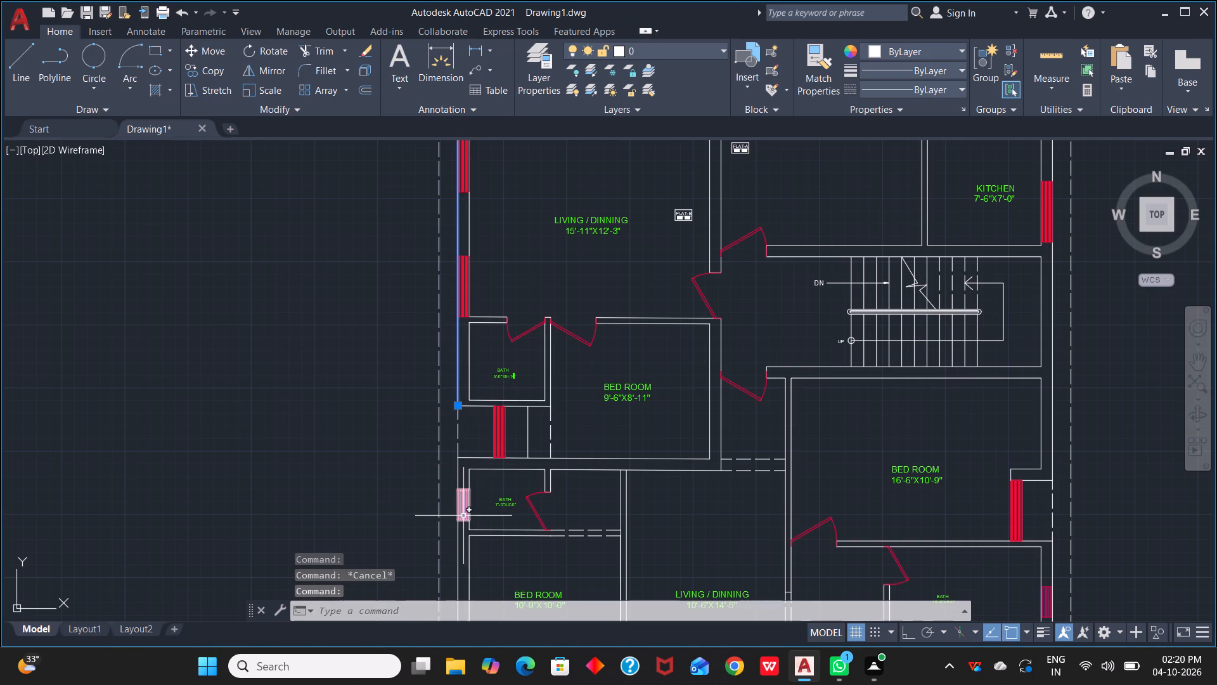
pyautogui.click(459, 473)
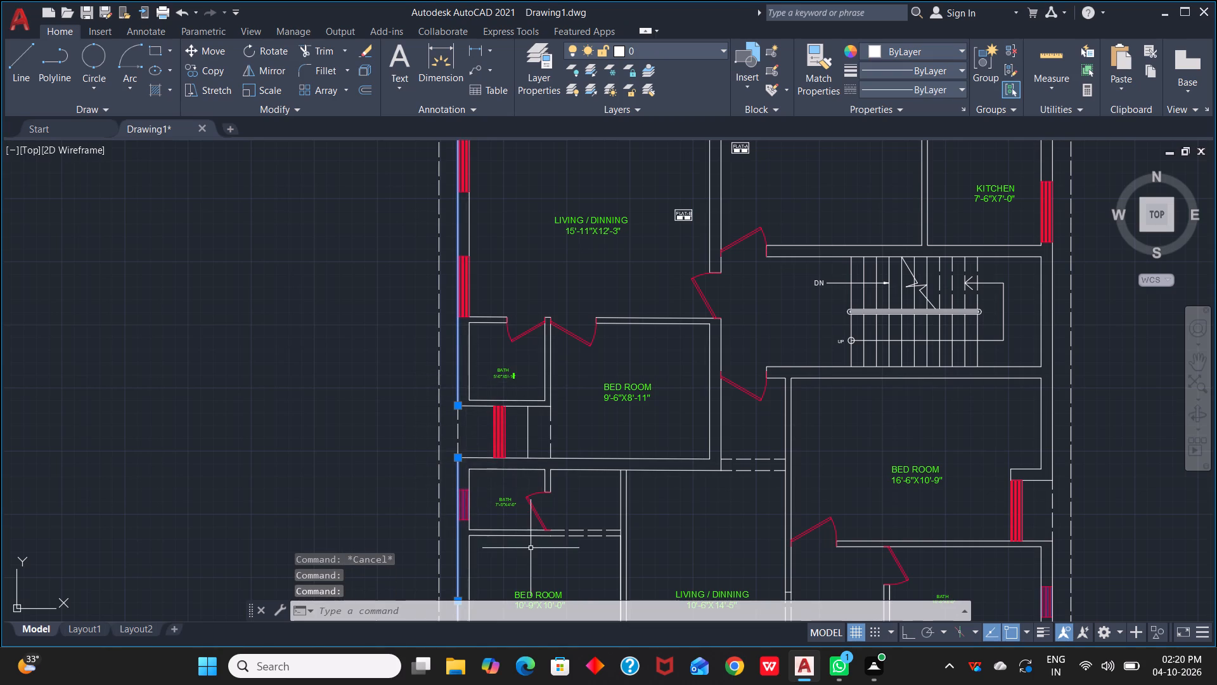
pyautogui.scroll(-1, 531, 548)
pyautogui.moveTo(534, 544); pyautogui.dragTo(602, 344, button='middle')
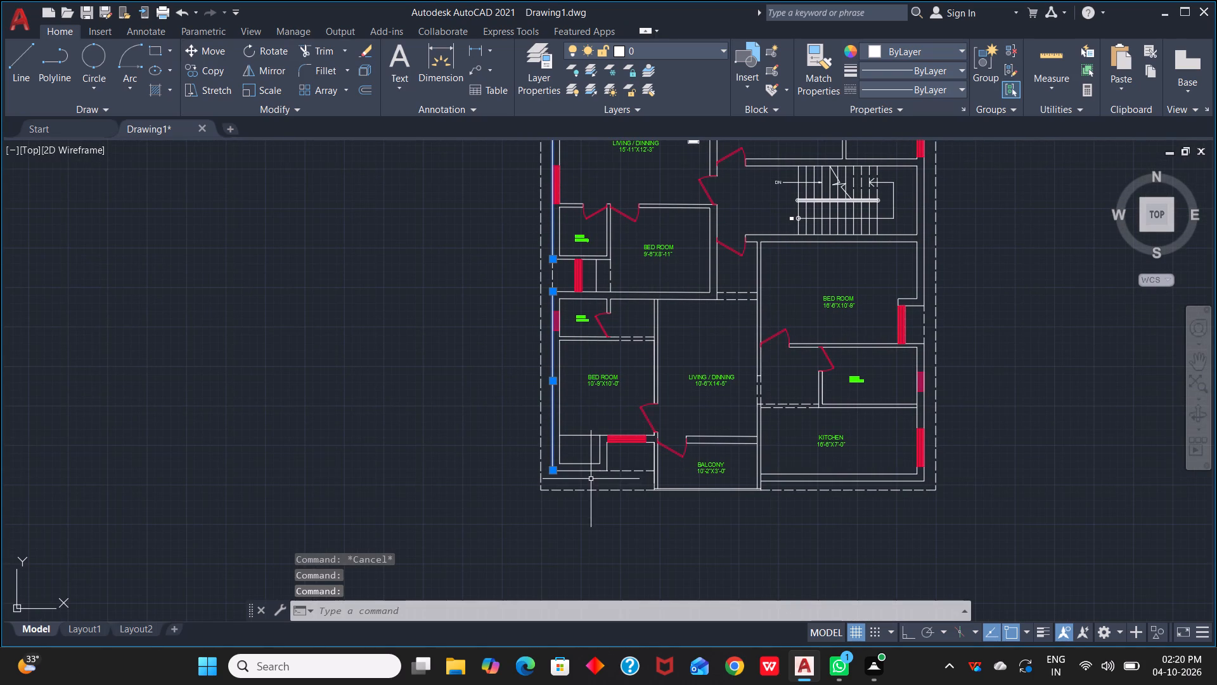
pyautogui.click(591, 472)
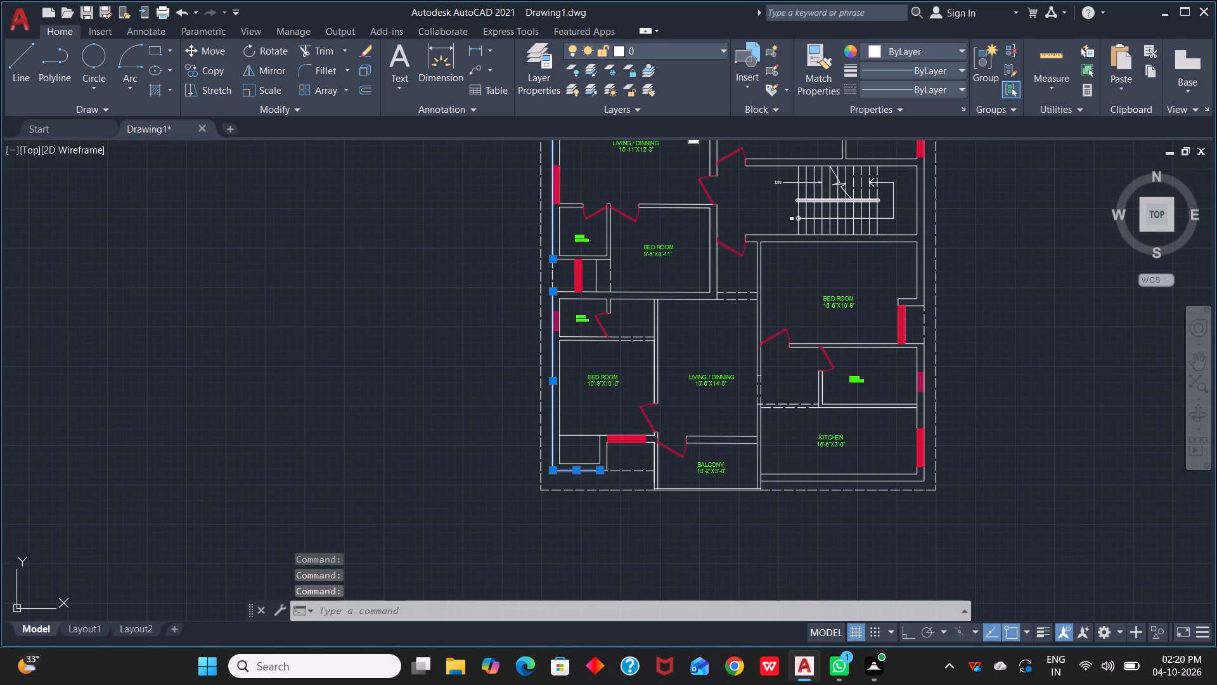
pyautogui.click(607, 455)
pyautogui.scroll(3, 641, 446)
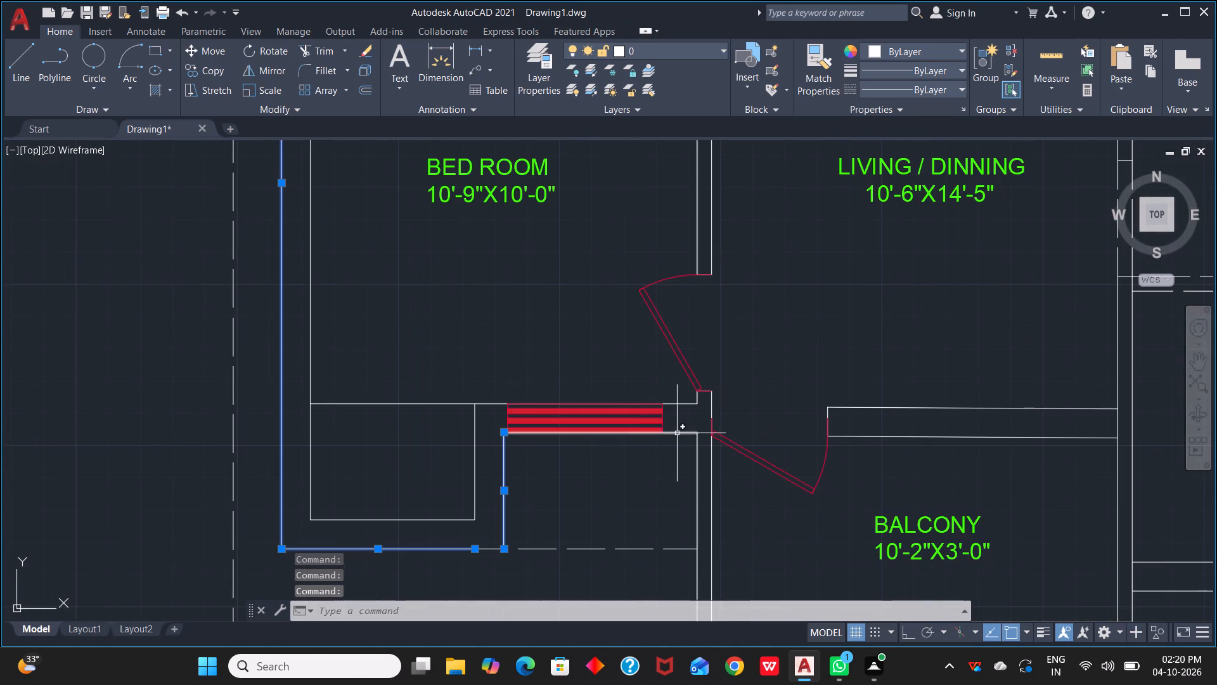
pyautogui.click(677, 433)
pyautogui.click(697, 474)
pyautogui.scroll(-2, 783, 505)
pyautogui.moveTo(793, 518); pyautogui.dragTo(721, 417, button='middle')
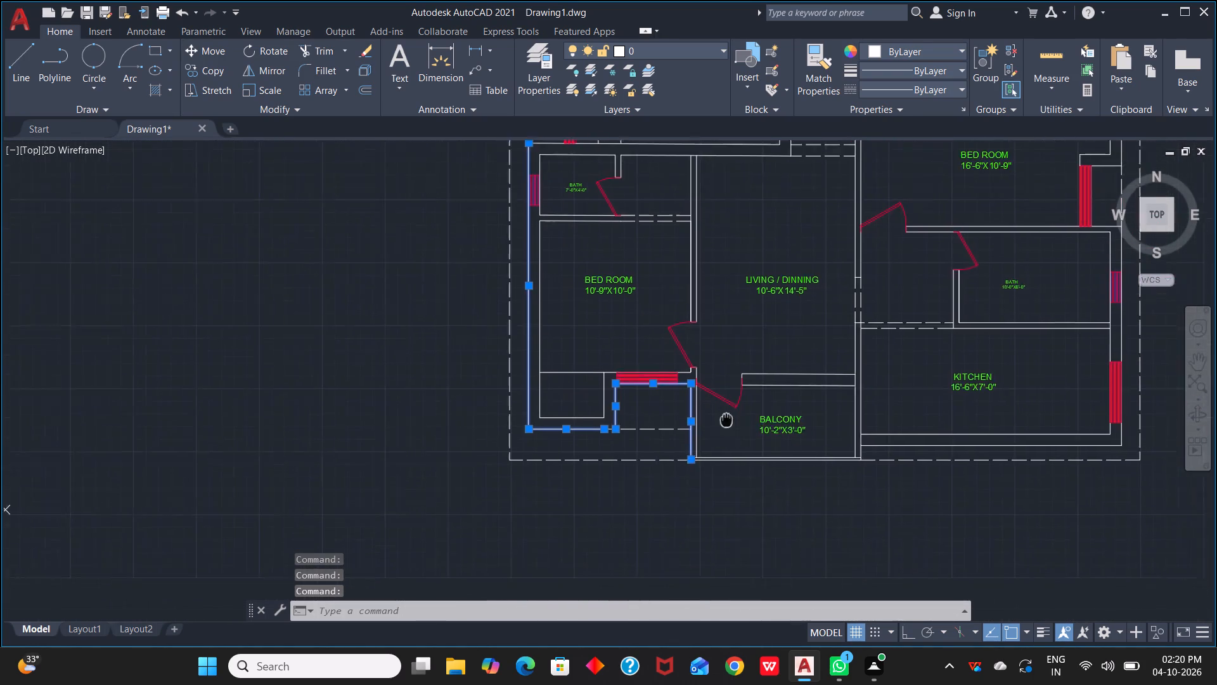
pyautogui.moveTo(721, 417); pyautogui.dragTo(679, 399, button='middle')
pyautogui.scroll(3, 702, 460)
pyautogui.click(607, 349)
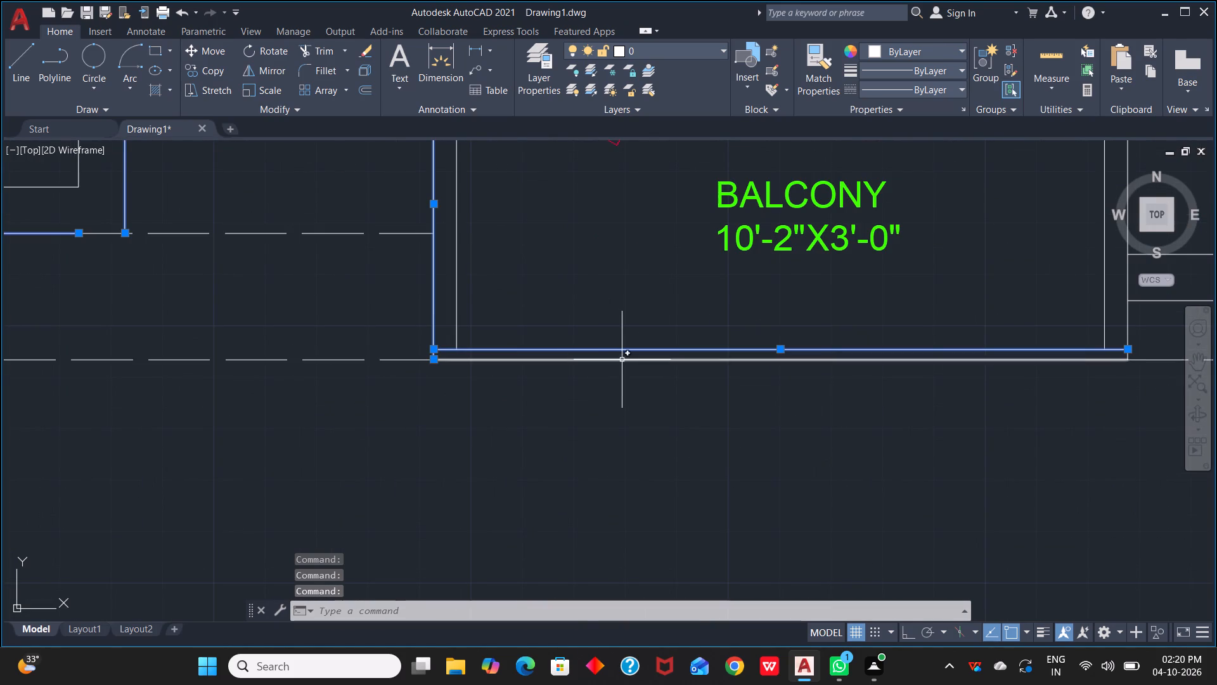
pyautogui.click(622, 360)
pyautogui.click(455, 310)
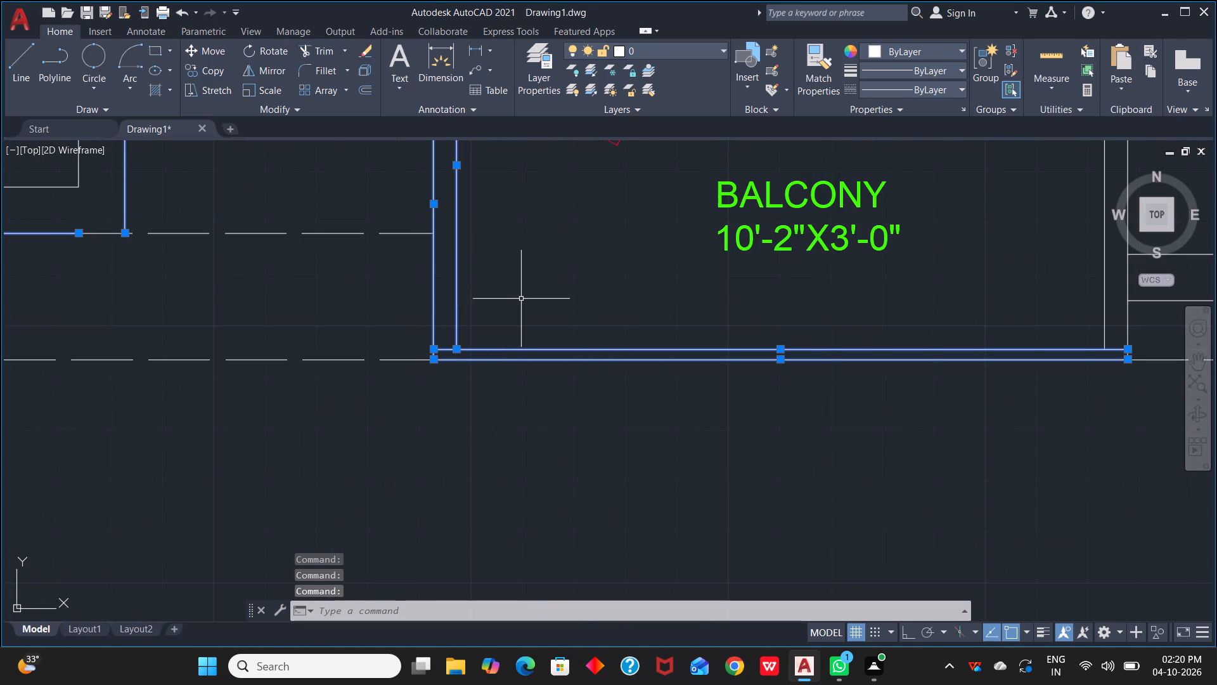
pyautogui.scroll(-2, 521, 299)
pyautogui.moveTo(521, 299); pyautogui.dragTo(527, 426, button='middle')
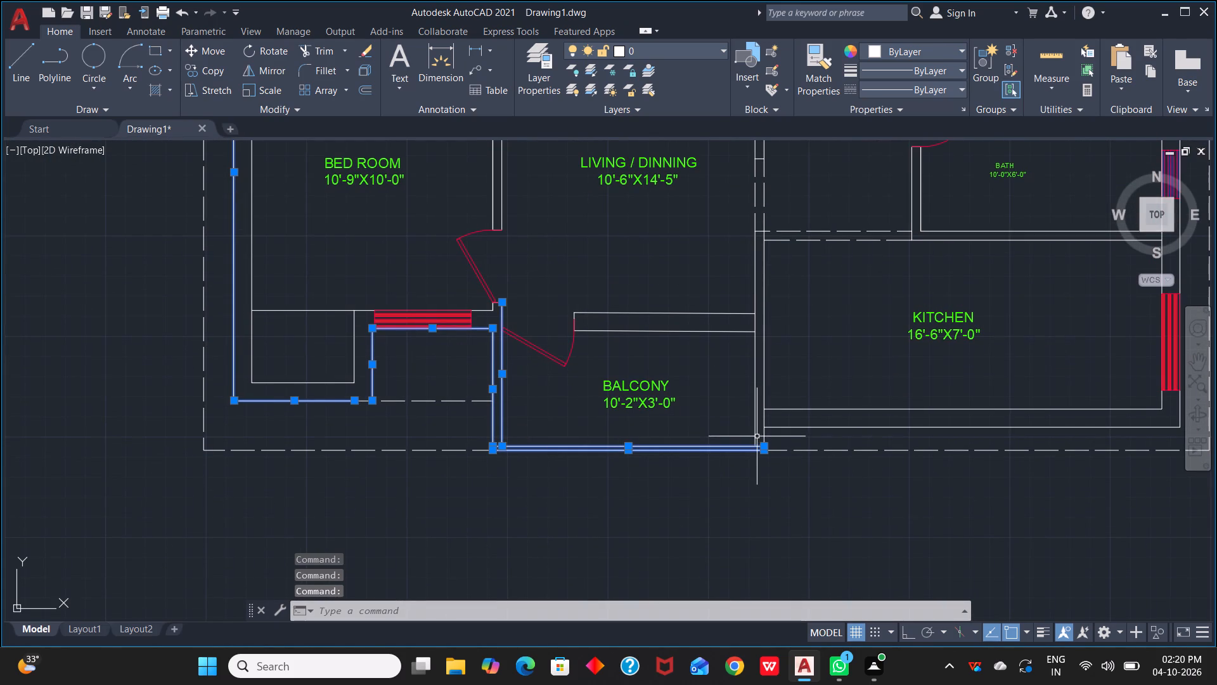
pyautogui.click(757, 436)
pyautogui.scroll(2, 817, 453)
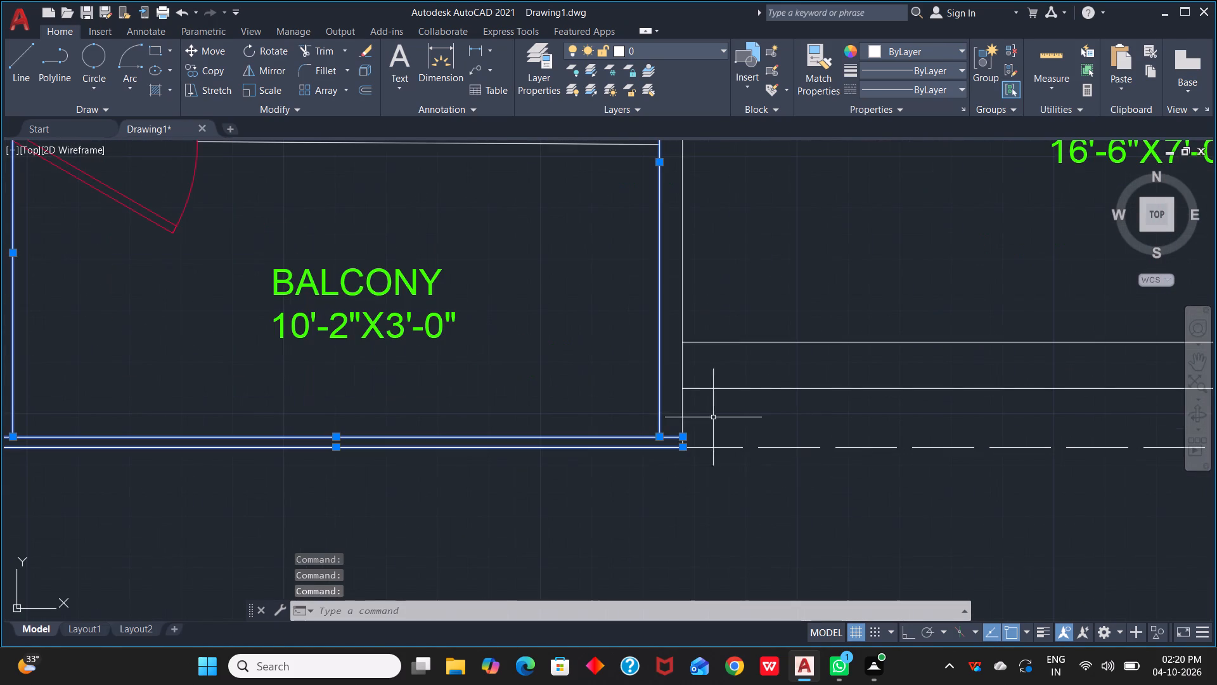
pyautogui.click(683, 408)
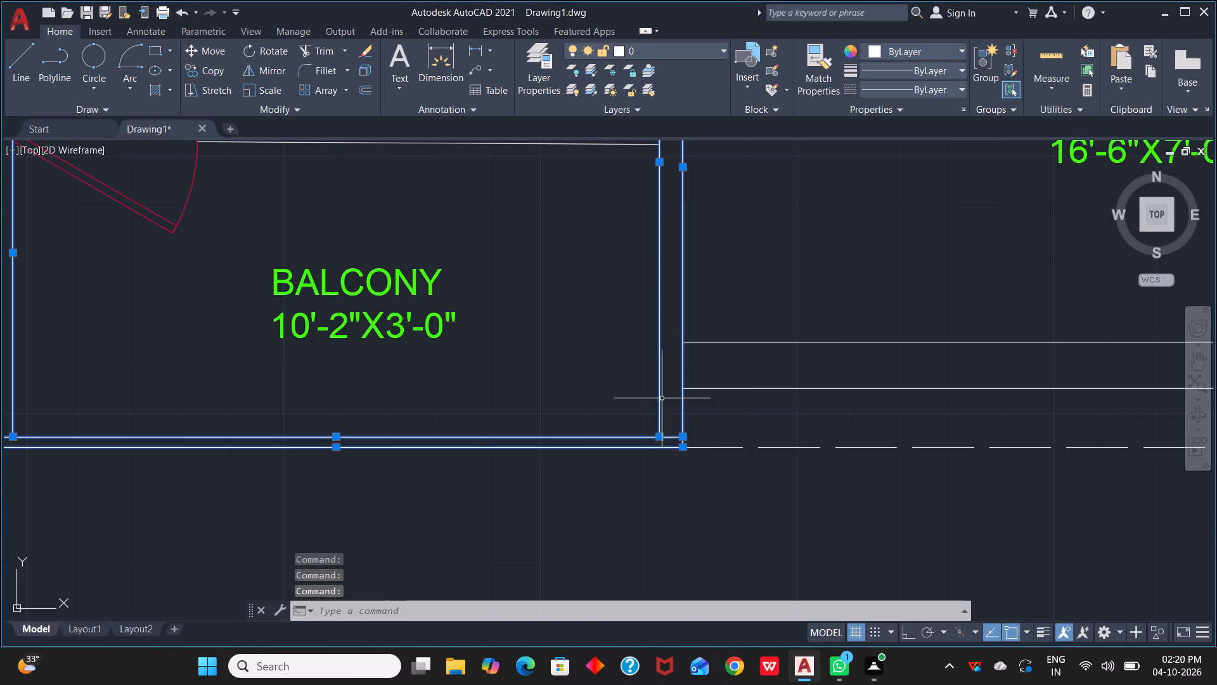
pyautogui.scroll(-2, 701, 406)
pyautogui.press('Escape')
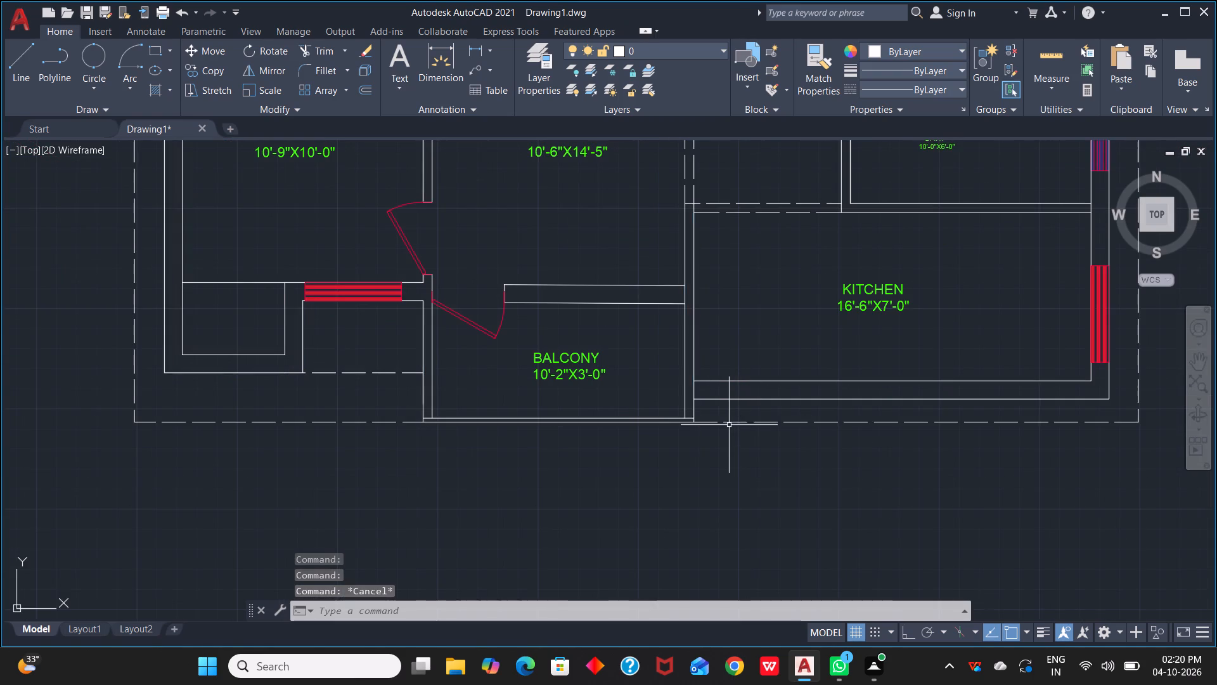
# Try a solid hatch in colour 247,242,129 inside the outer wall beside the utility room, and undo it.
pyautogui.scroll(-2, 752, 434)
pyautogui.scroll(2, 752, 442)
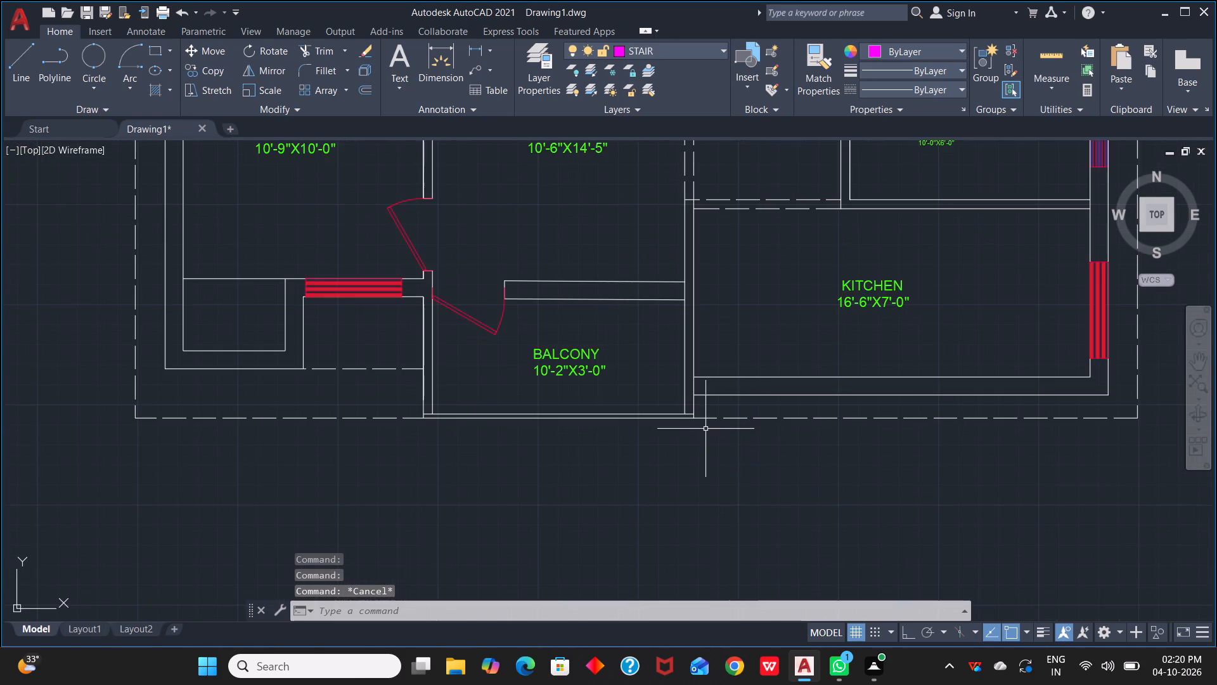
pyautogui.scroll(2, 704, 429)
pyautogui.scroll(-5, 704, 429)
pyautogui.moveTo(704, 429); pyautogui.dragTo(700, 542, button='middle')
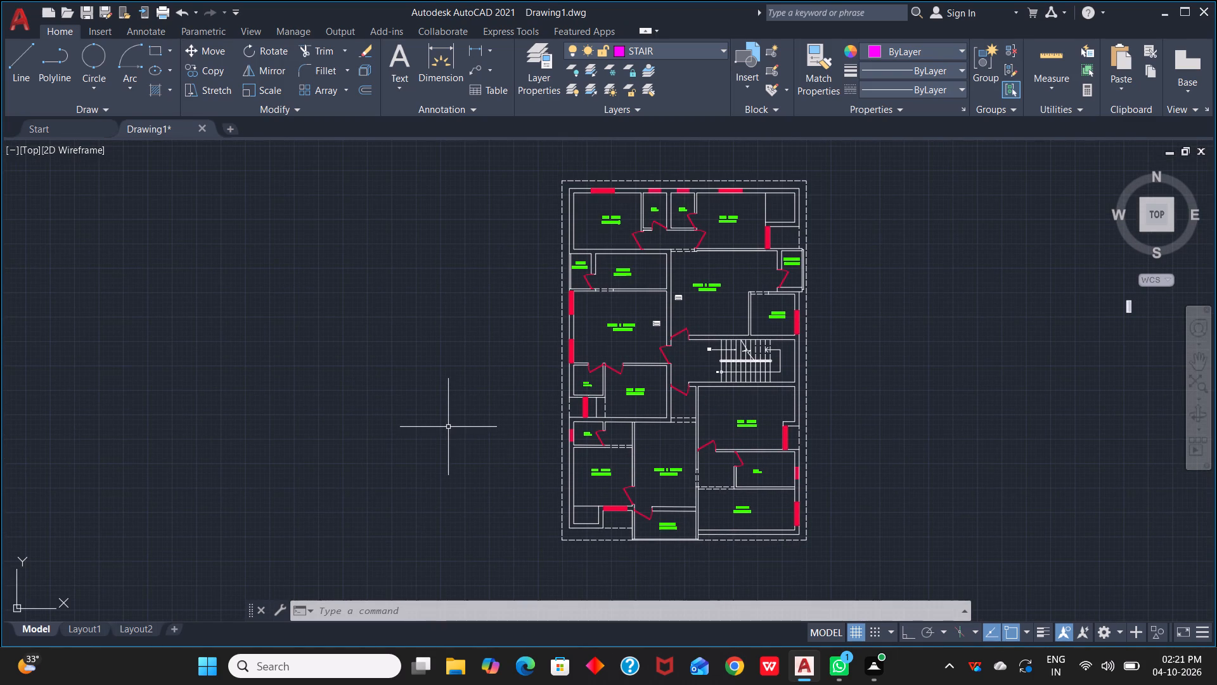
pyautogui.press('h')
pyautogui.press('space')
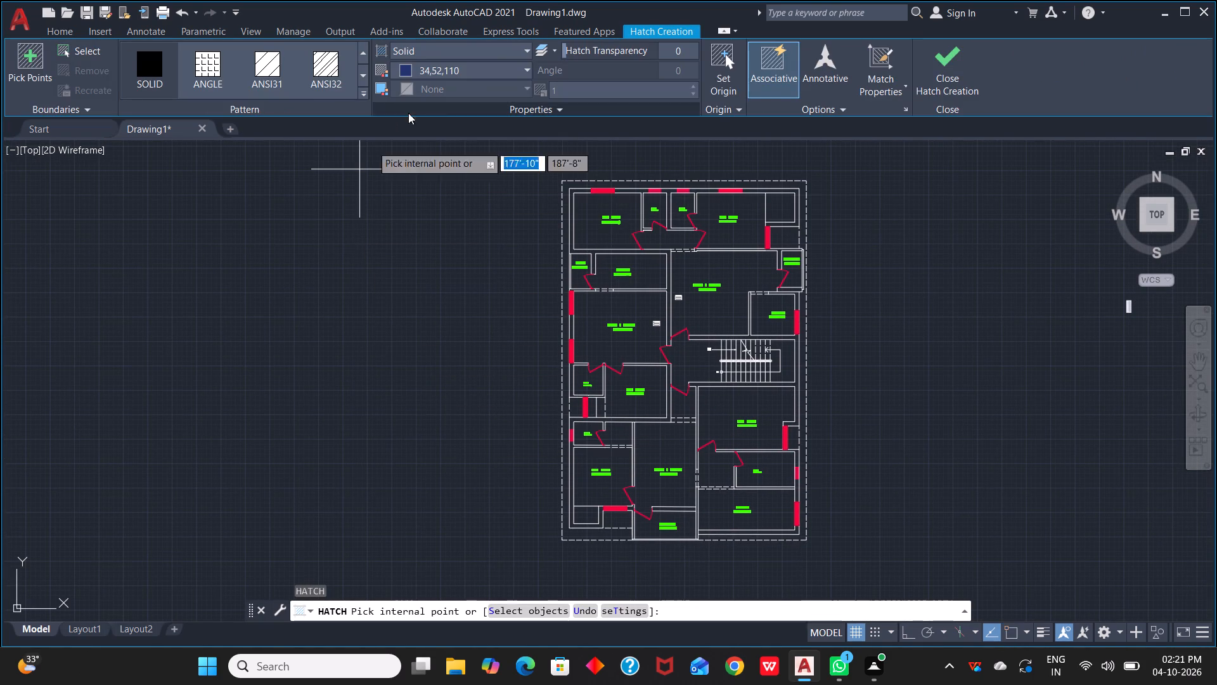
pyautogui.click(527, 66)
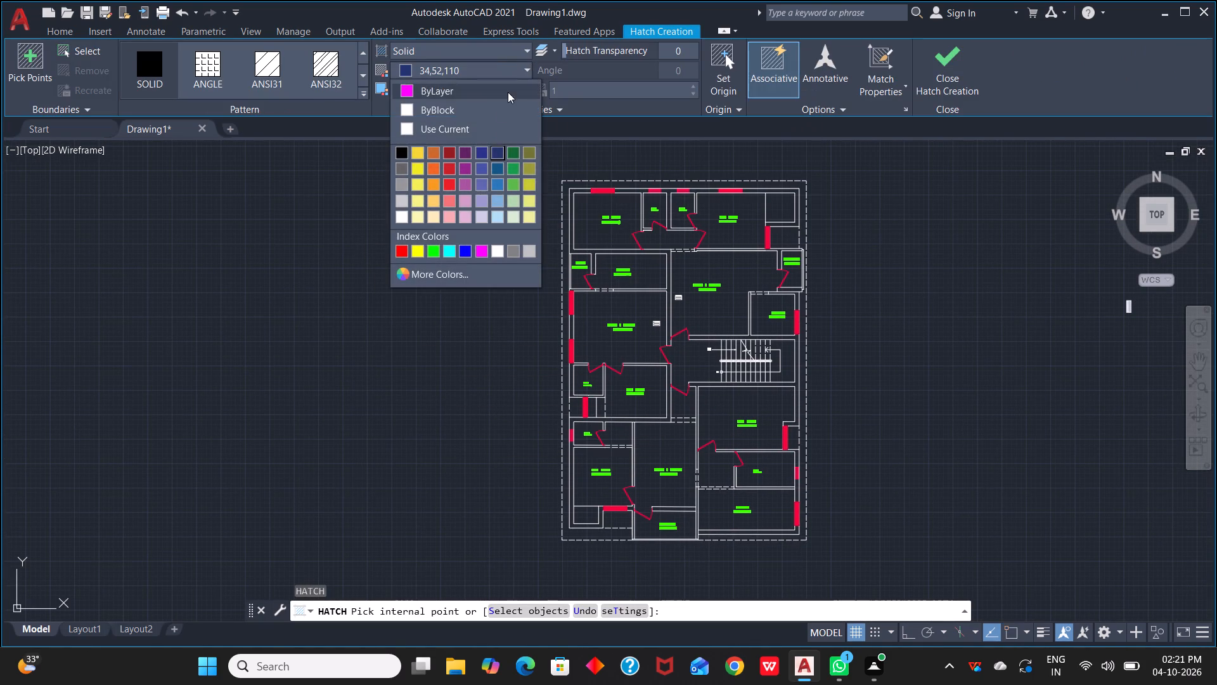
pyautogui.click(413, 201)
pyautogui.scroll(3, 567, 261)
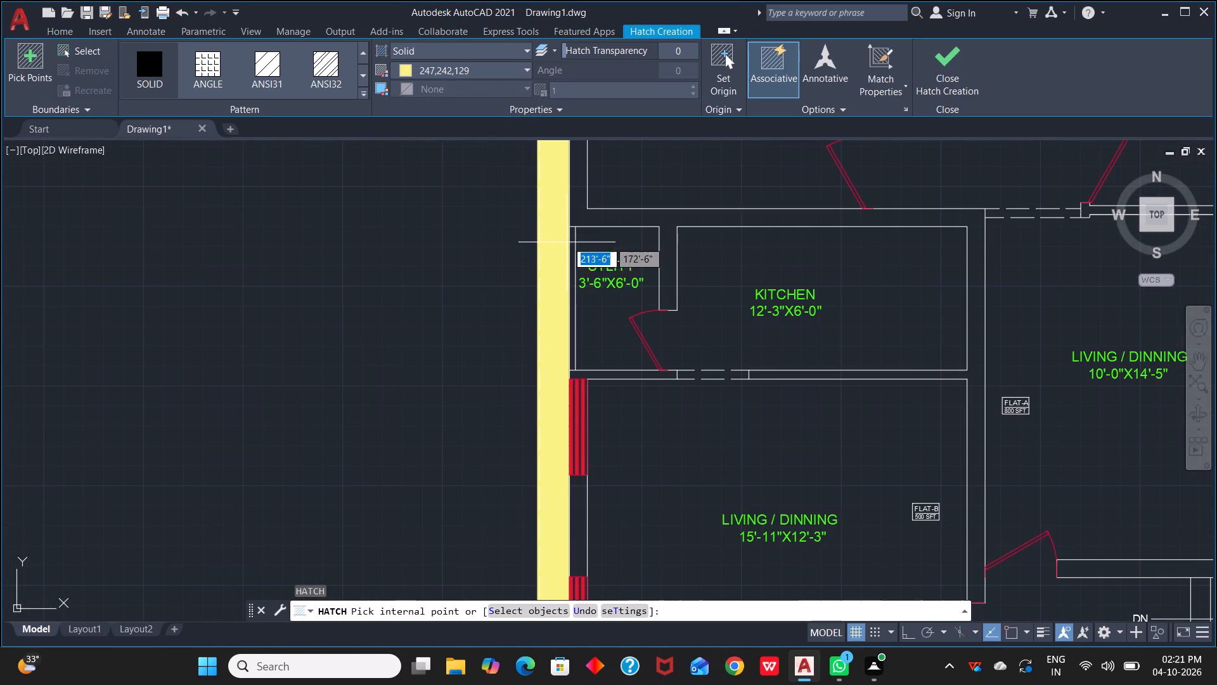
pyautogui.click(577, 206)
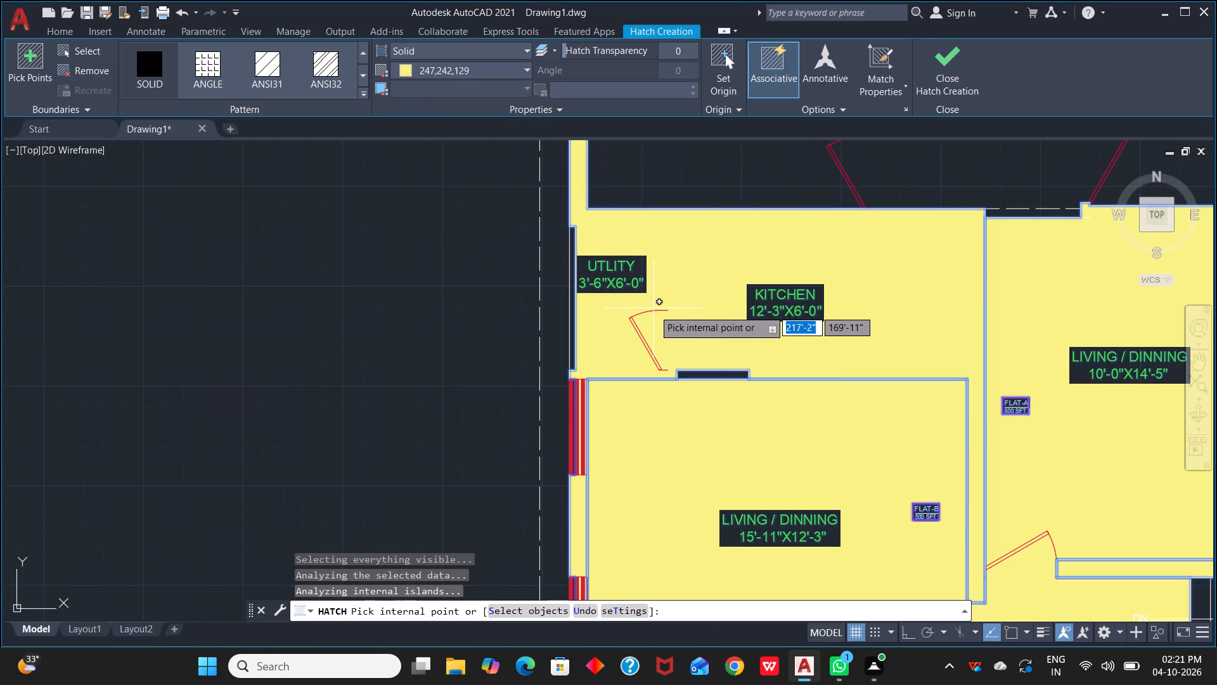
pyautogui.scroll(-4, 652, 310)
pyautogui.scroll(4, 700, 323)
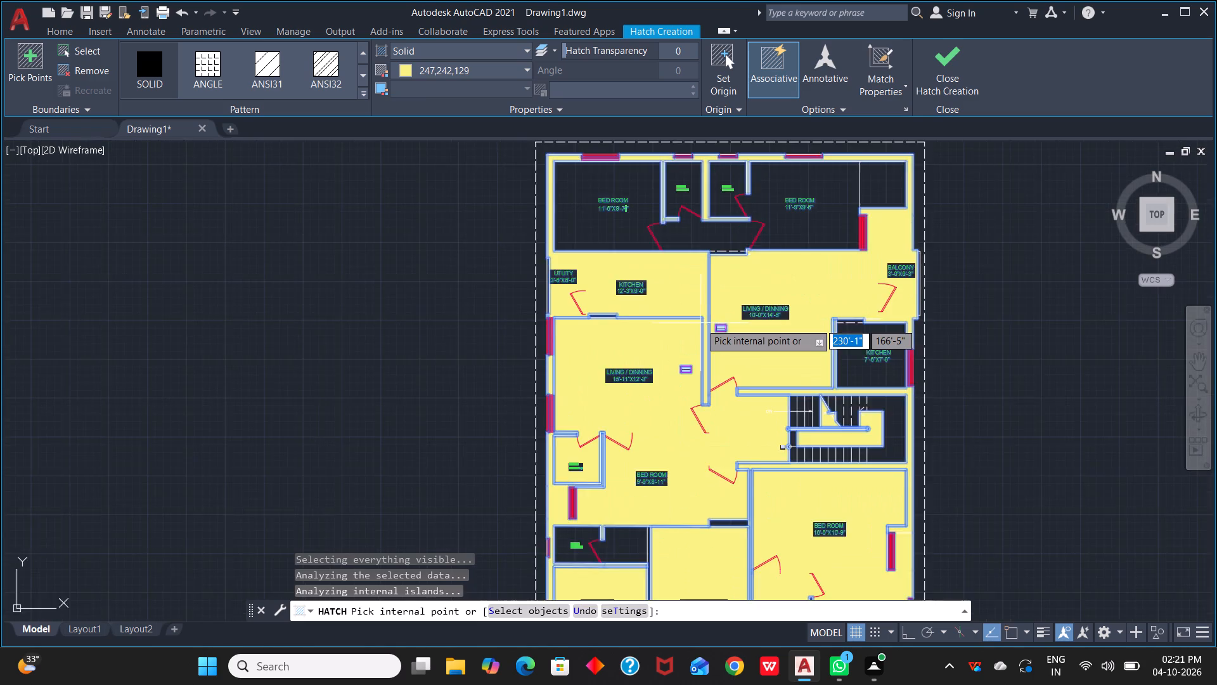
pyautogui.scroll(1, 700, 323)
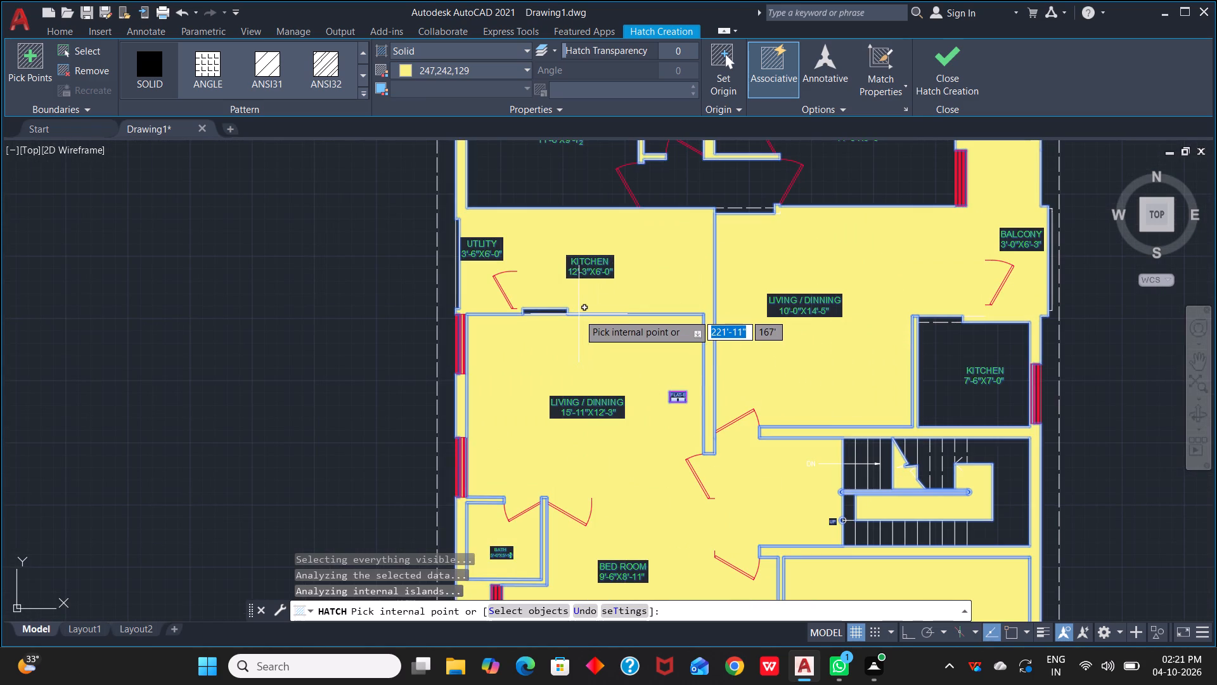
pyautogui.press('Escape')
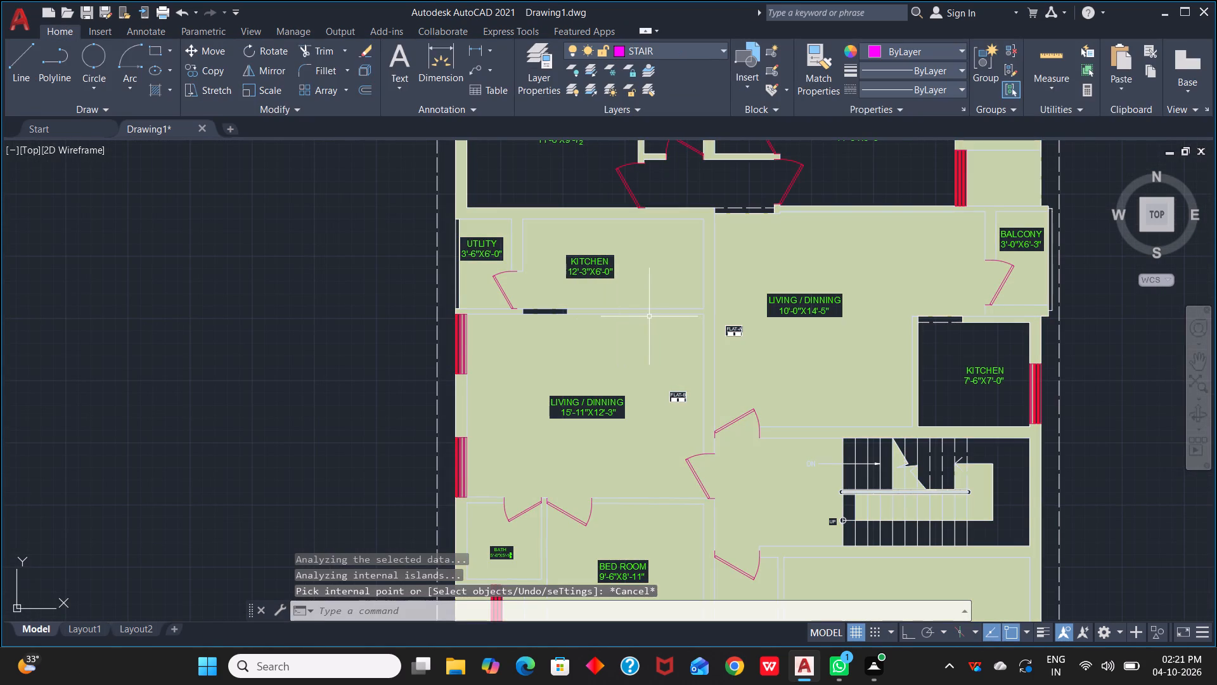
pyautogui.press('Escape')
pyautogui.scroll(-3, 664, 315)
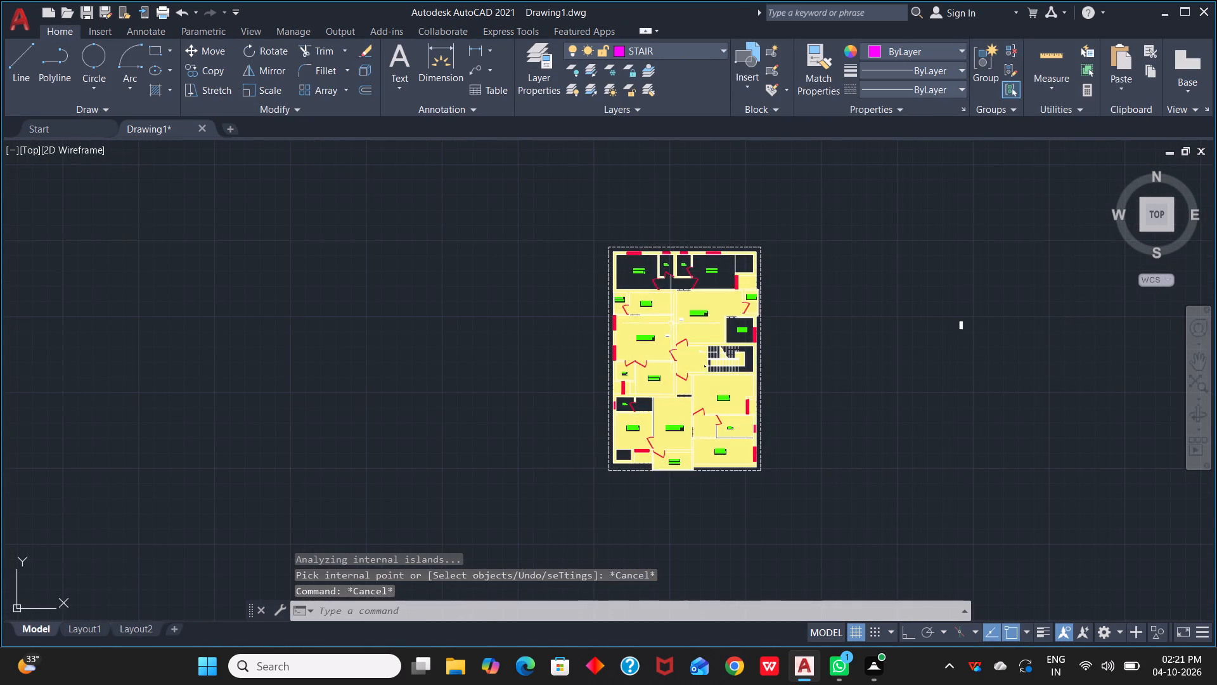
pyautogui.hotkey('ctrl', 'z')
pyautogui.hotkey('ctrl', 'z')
# Start a solid hatch in colour 34,52,110 and fill the walls around the staircase and the 7'-6"X7'-0" kitchen.
pyautogui.scroll(2, 655, 328)
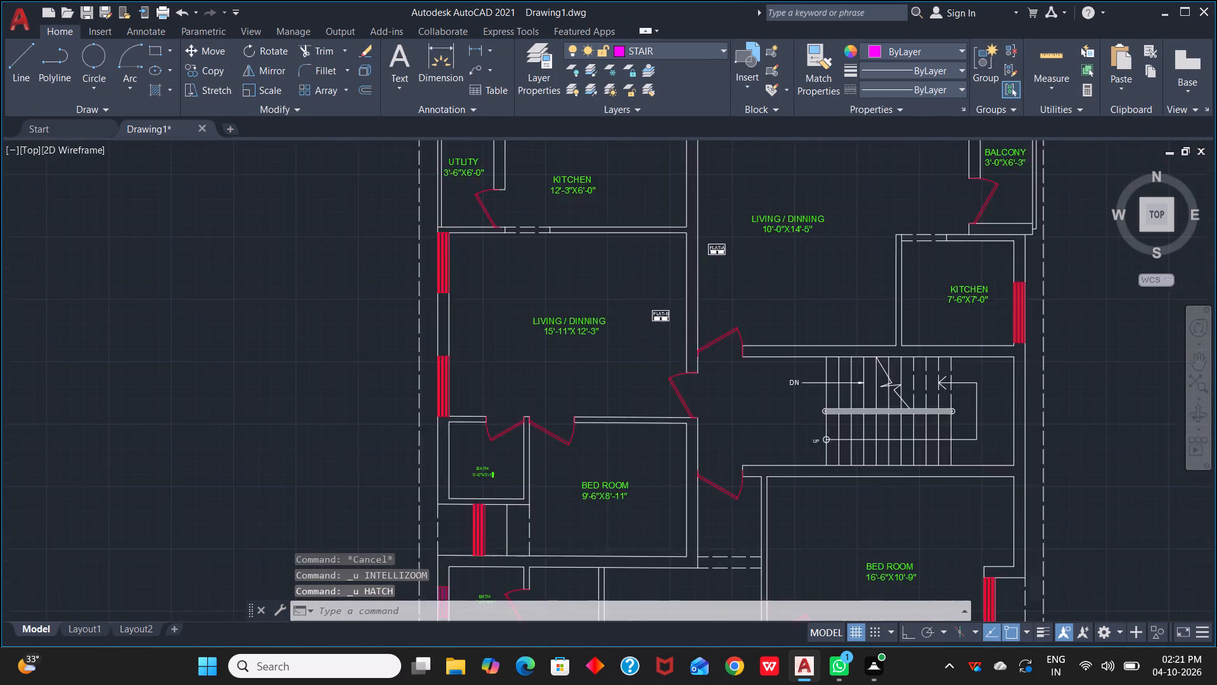
pyautogui.scroll(1, 655, 323)
pyautogui.click(716, 277)
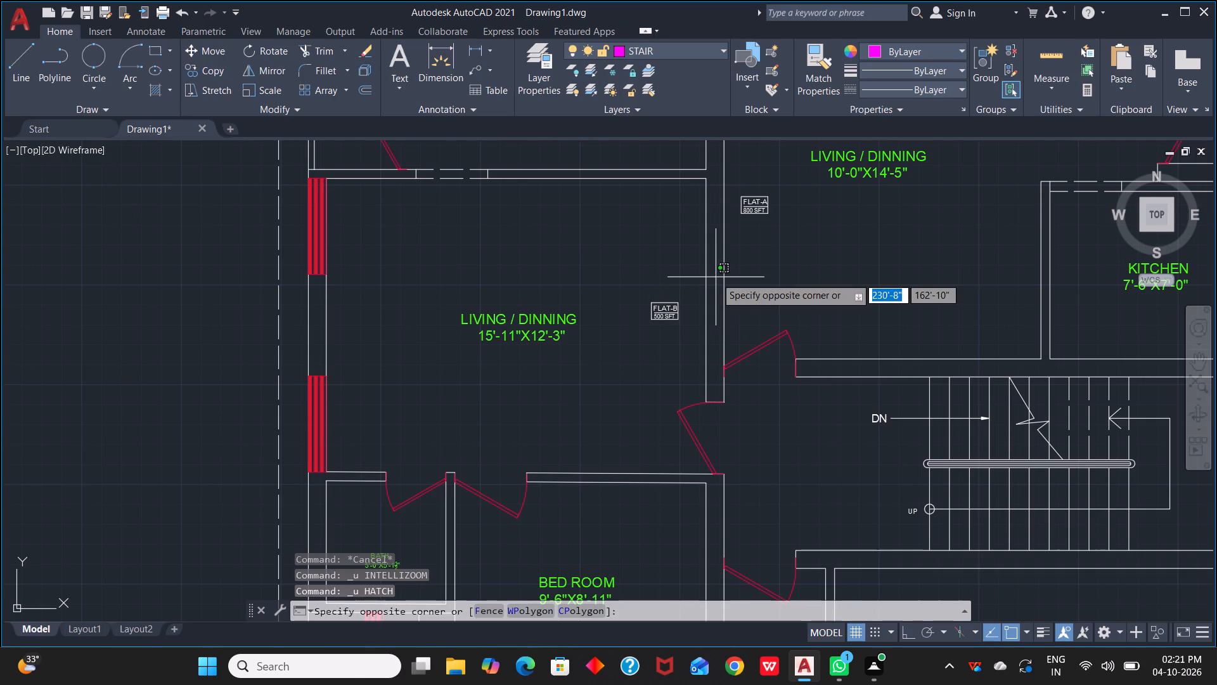
pyautogui.click(716, 277)
pyautogui.scroll(-2, 335, 353)
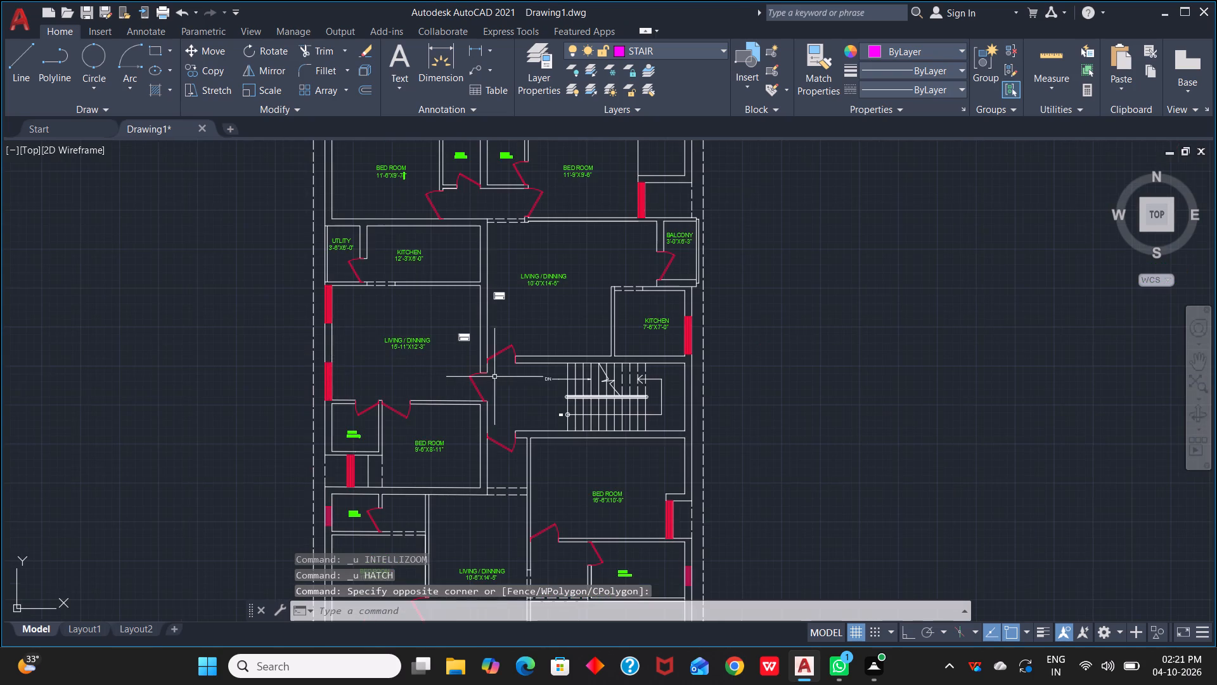
pyautogui.moveTo(494, 377); pyautogui.dragTo(339, 363, button='middle')
pyautogui.press('h')
pyautogui.press('space')
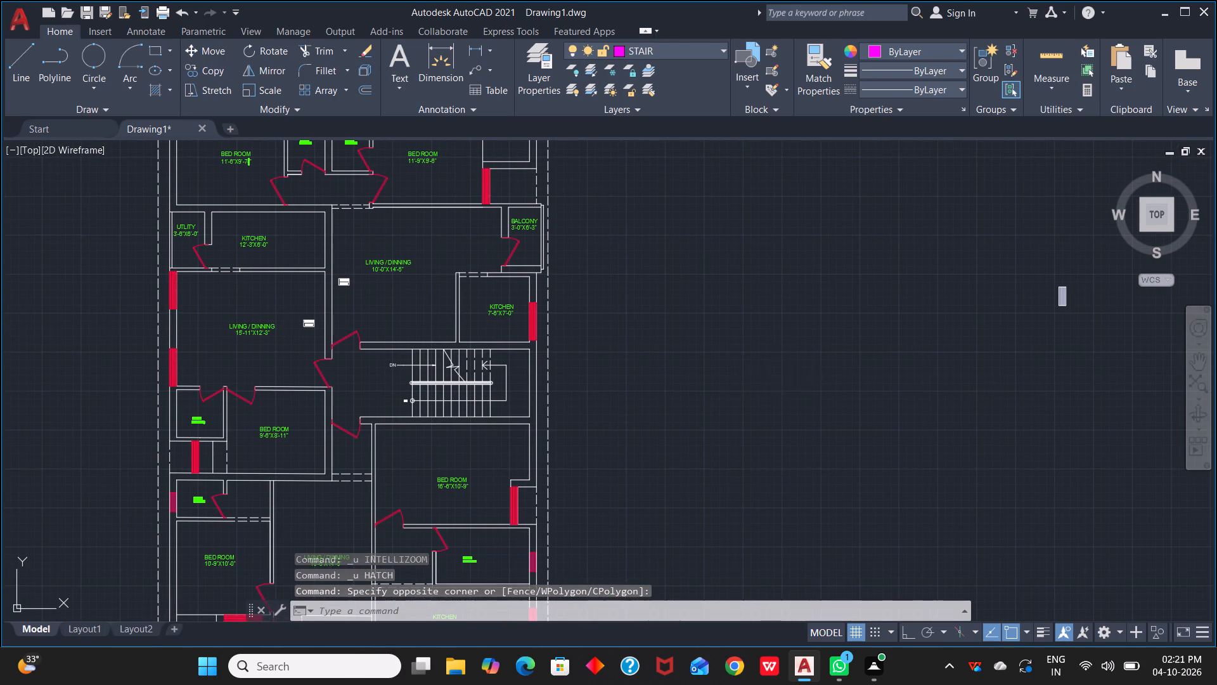
pyautogui.scroll(3, 510, 391)
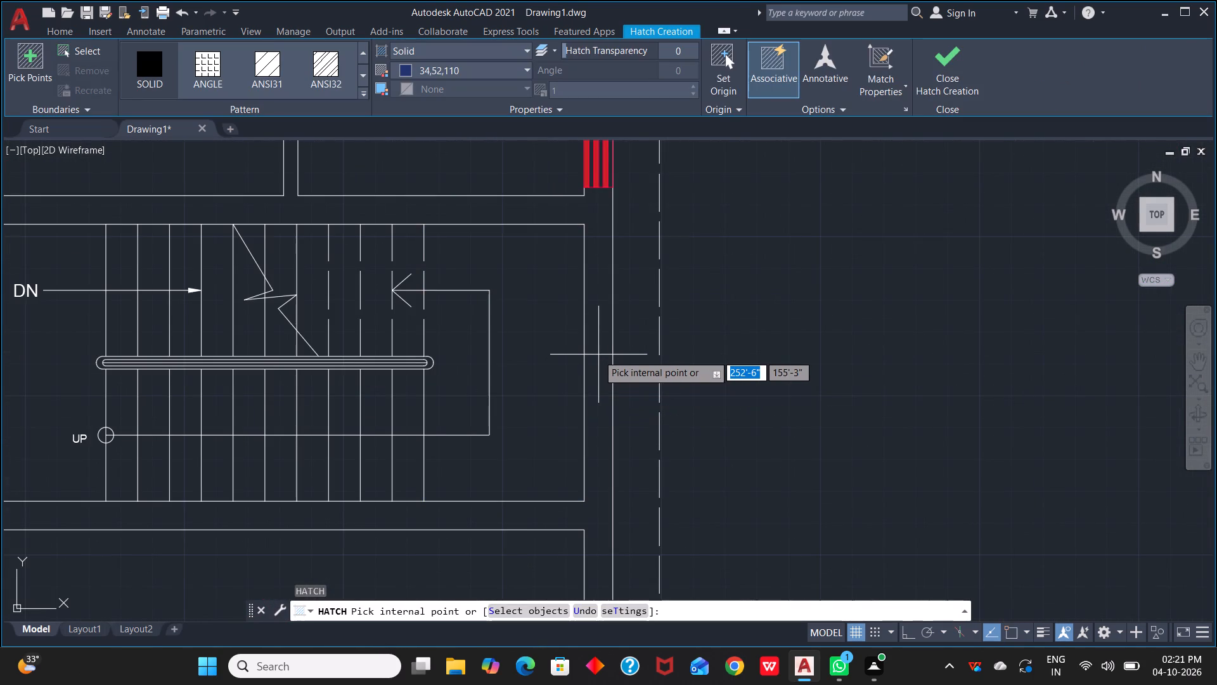
pyautogui.click(596, 355)
pyautogui.scroll(-2, 598, 365)
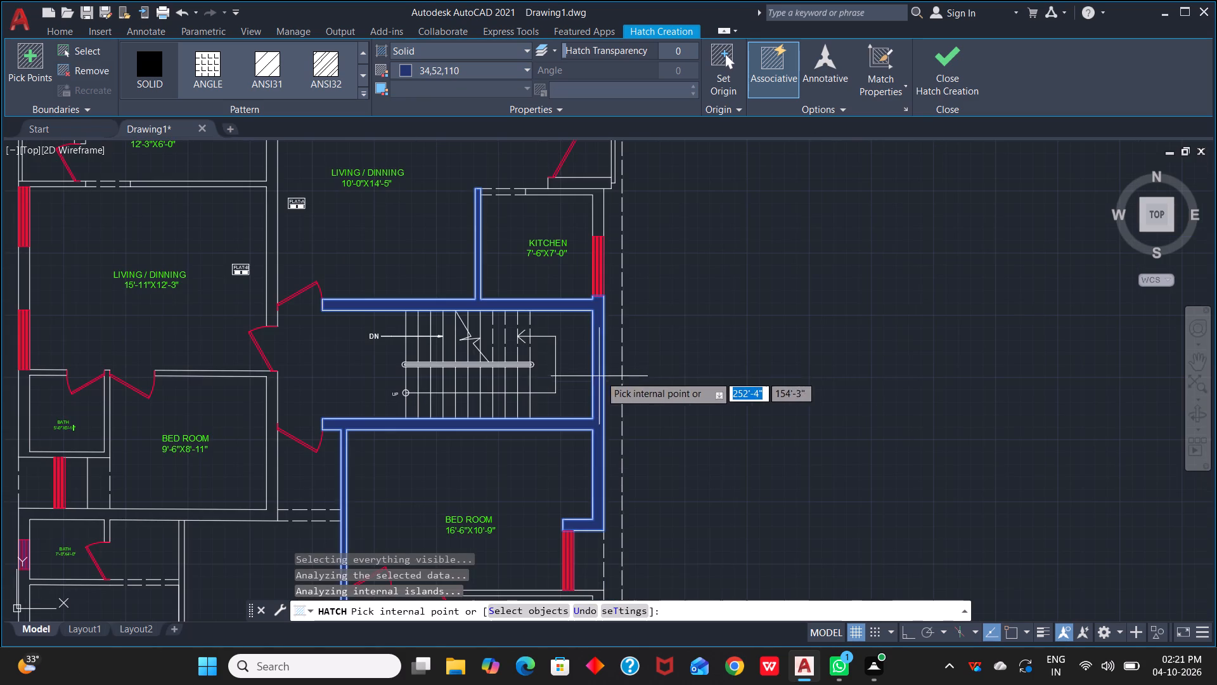
pyautogui.click(600, 211)
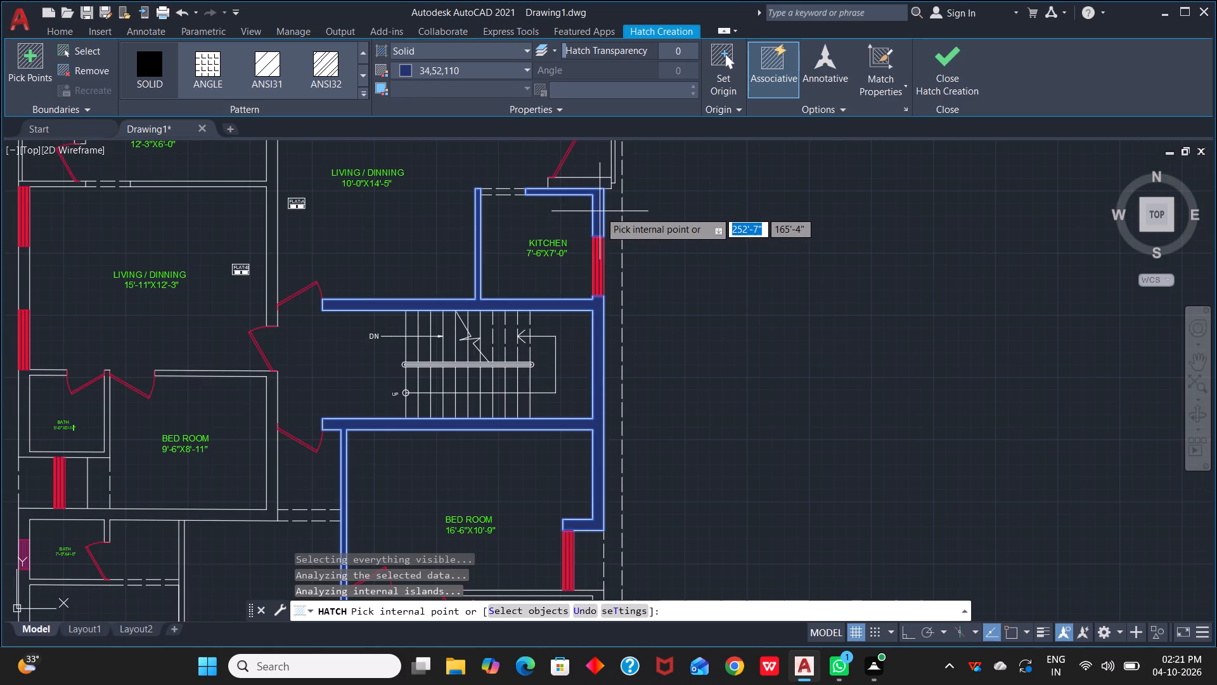
# Fill the lower, outer and upper walls of the 3'-0"X6'-3" balcony with the same solid hatch.
pyautogui.scroll(2, 593, 186)
pyautogui.click(604, 186)
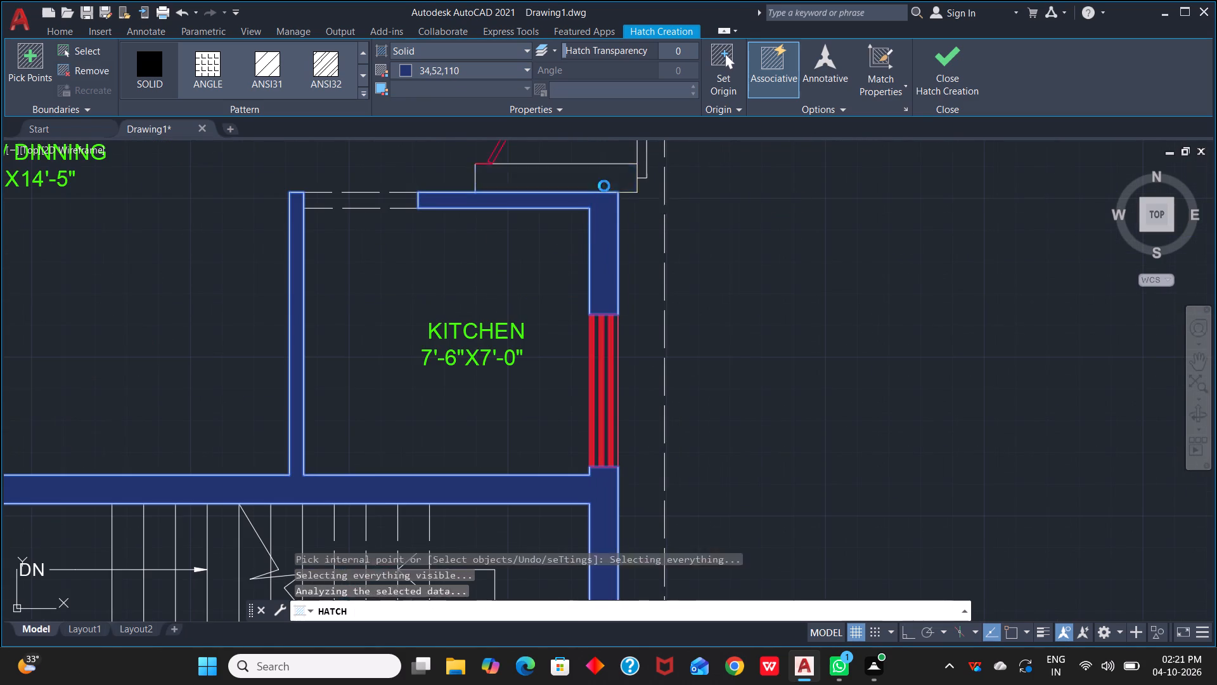
pyautogui.click(642, 168)
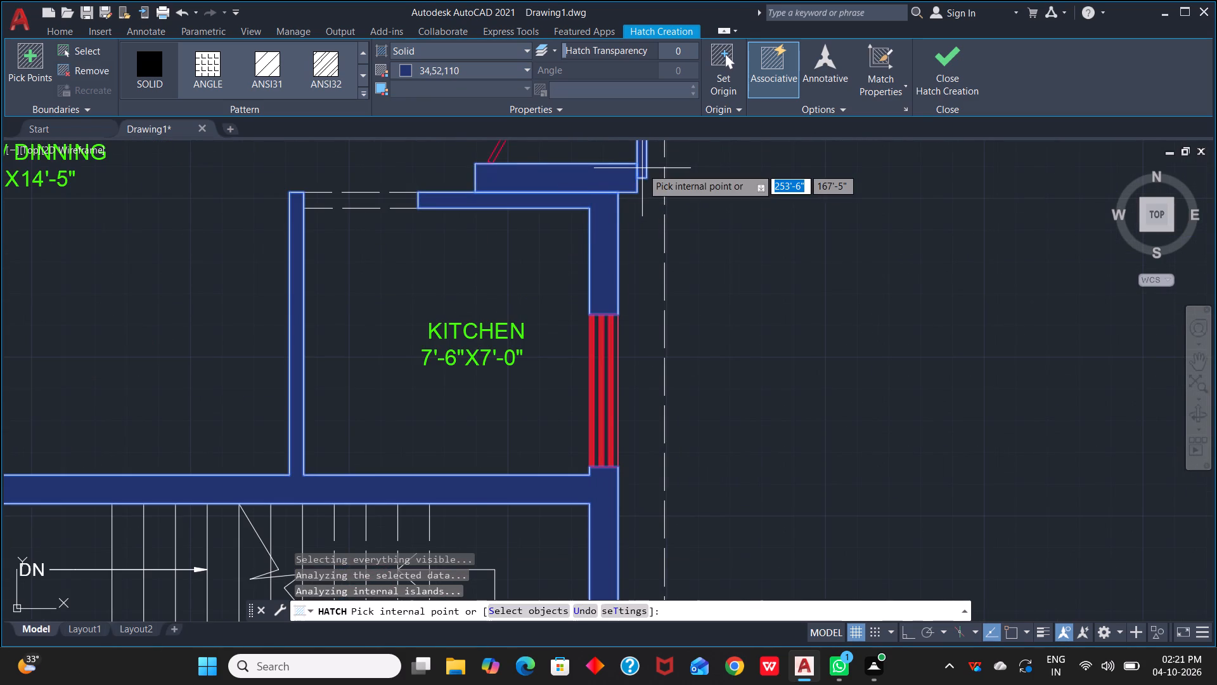
pyautogui.scroll(-2, 642, 168)
pyautogui.moveTo(643, 171); pyautogui.dragTo(689, 426, button='middle')
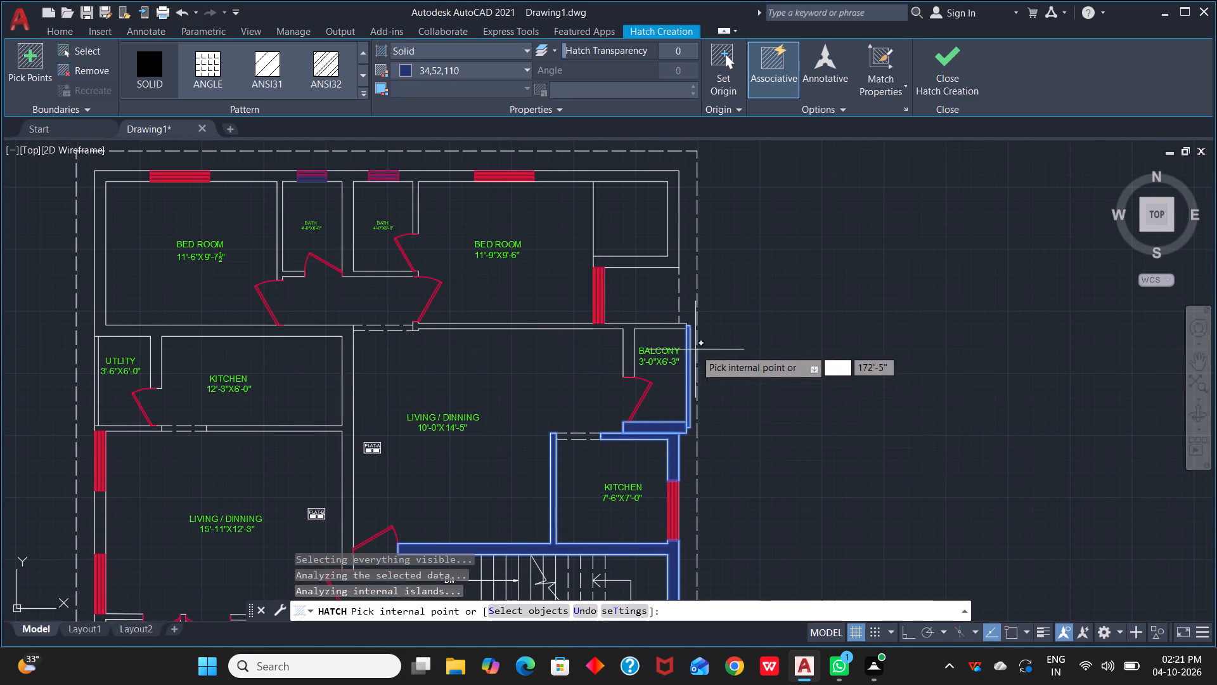
pyautogui.scroll(3, 686, 323)
pyautogui.click(664, 332)
# Fill the outer corner wall of the 11'-9"X9'-6" bedroom, above its side window, with the solid hatch.
pyautogui.scroll(-1, 419, 336)
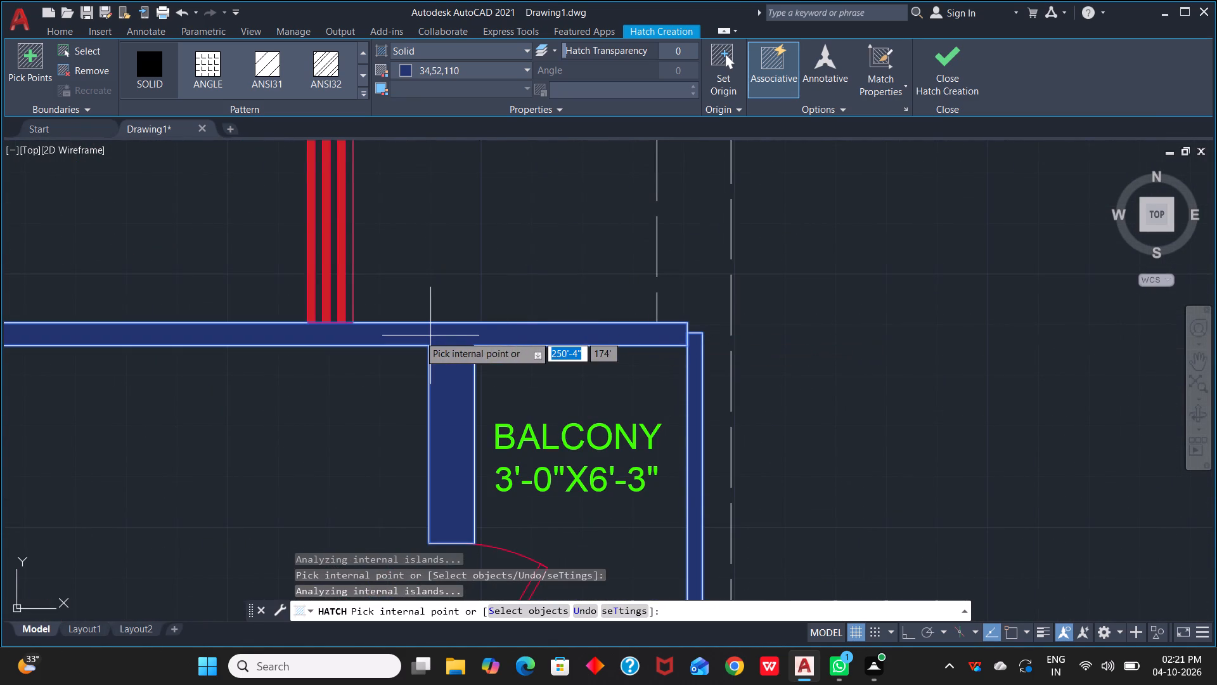
pyautogui.scroll(-2, 419, 336)
pyautogui.scroll(3, 382, 278)
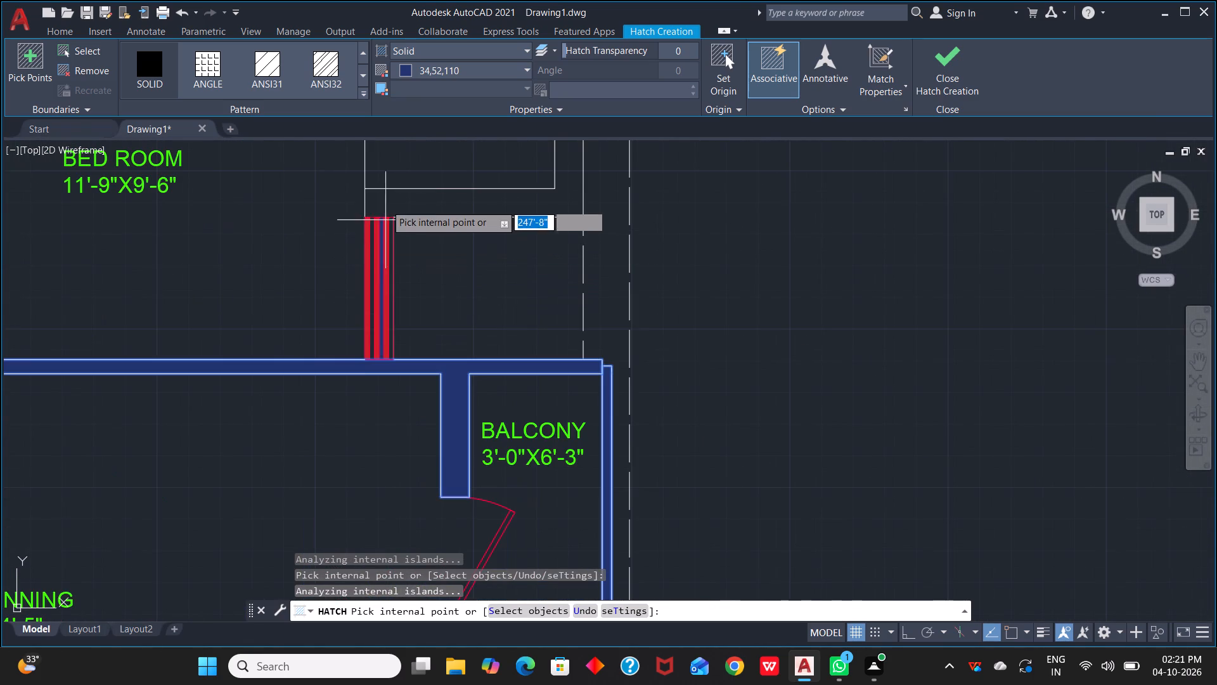
pyautogui.click(389, 199)
# Hatch the remaining top exterior wall segments and connected walls around the two 4'-0"X6'-0" baths and the 11'-6"X9'-7½" bedroom.
pyautogui.scroll(4, 377, 293)
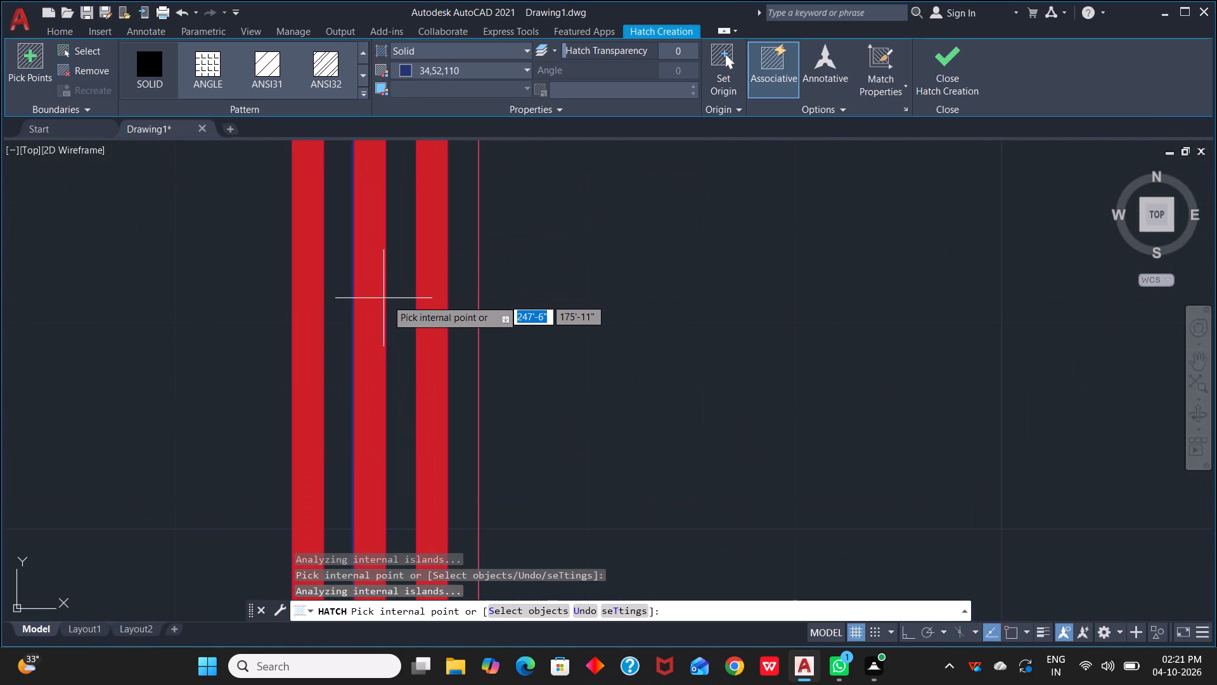
pyautogui.scroll(-1, 454, 296)
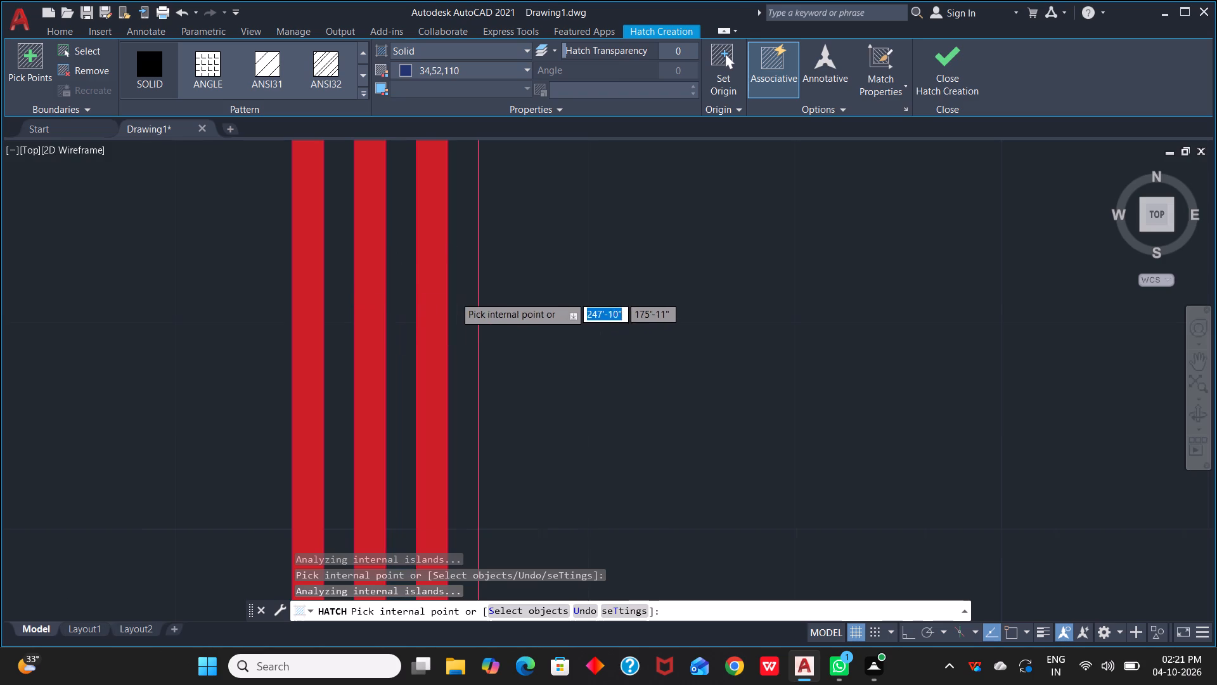
pyautogui.scroll(-2, 454, 296)
pyautogui.moveTo(546, 288); pyautogui.dragTo(487, 446, button='middle')
pyautogui.scroll(-1, 487, 446)
pyautogui.scroll(-1, 605, 336)
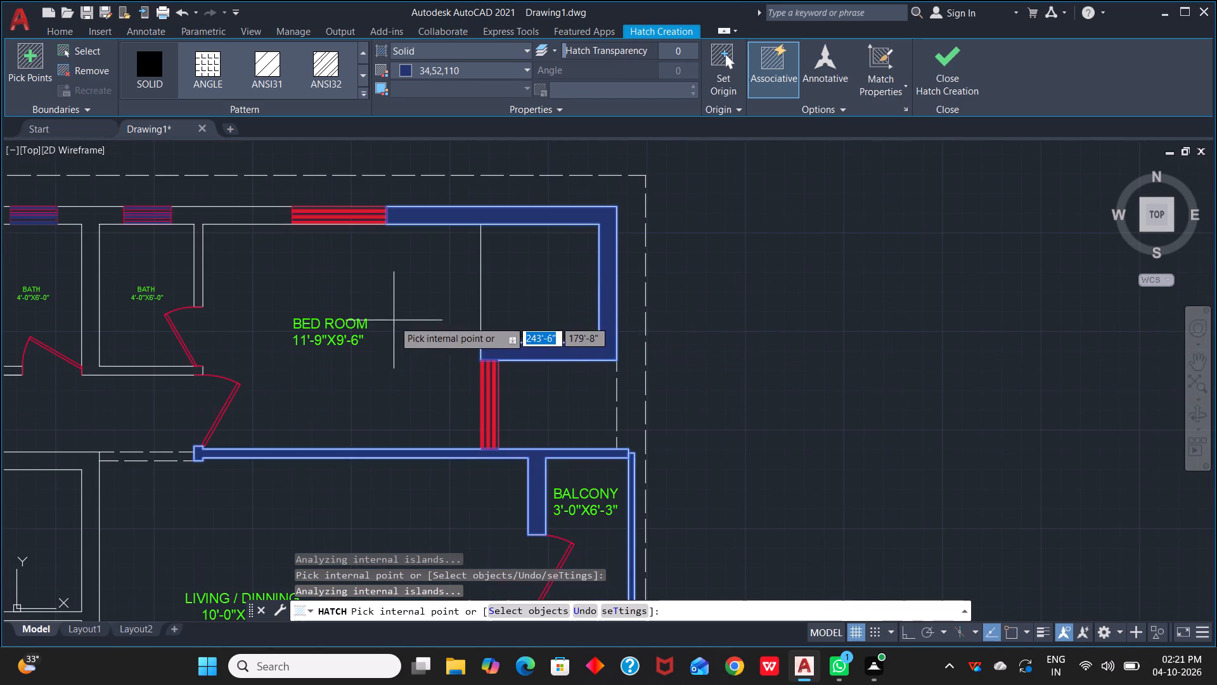
pyautogui.moveTo(394, 320); pyautogui.dragTo(805, 431, button='middle')
pyautogui.click(640, 327)
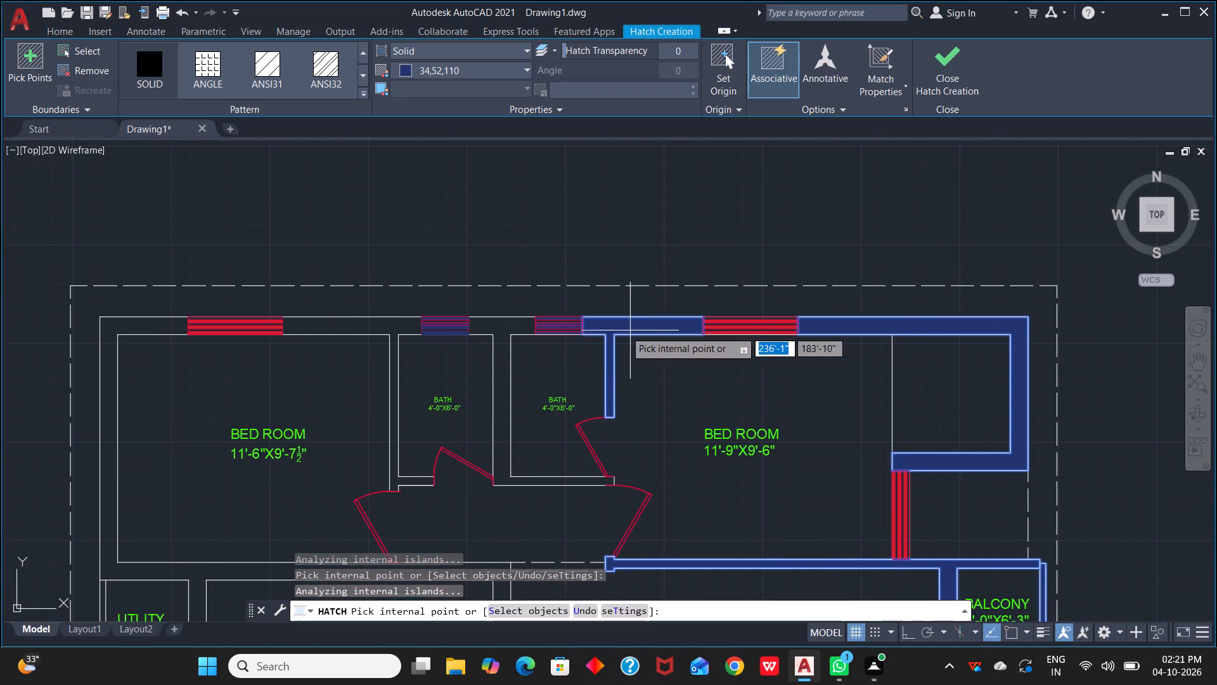
pyautogui.click(515, 323)
pyautogui.click(396, 326)
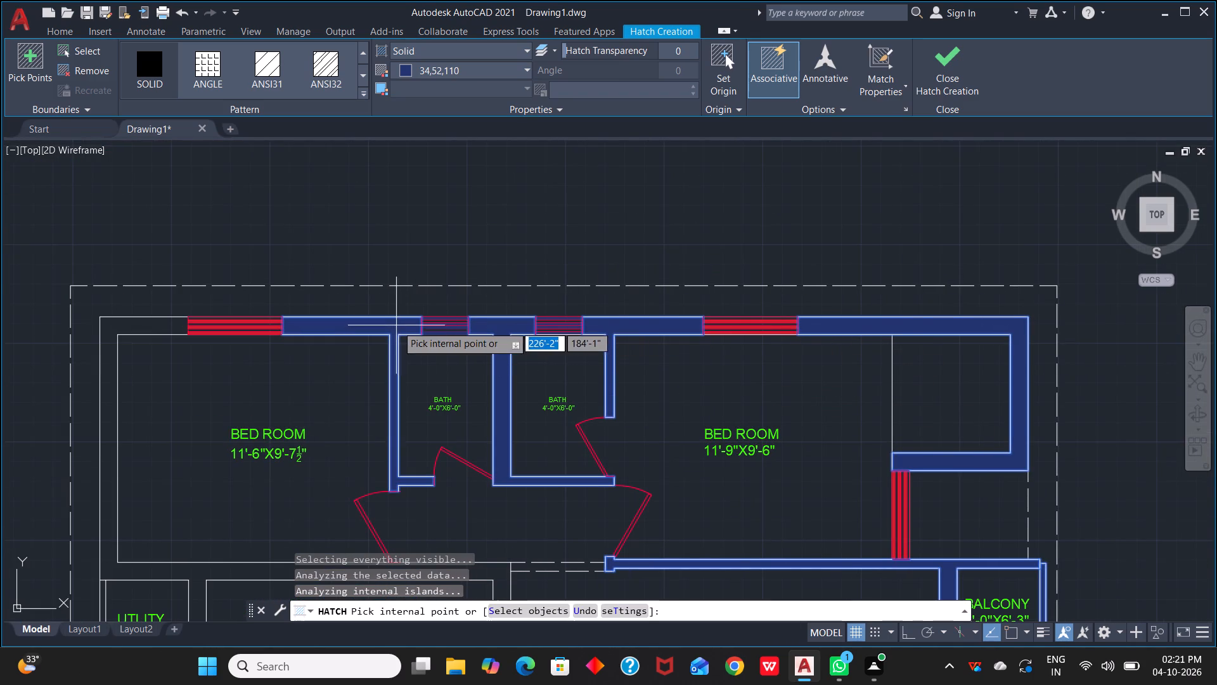
pyautogui.click(157, 321)
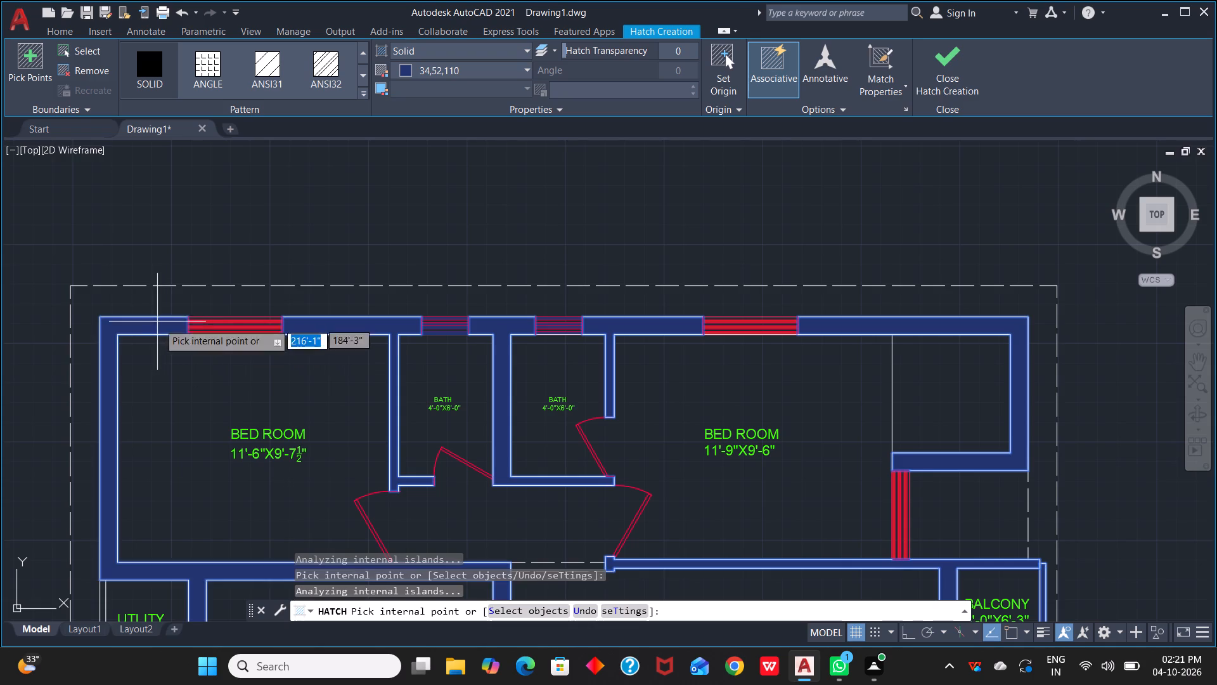
# Fill the thin outer wall and the lower wall of the 3'-6"X6'-0" utility room with the solid hatch.
pyautogui.scroll(-1, 208, 405)
pyautogui.moveTo(215, 426); pyautogui.dragTo(524, 207, button='middle')
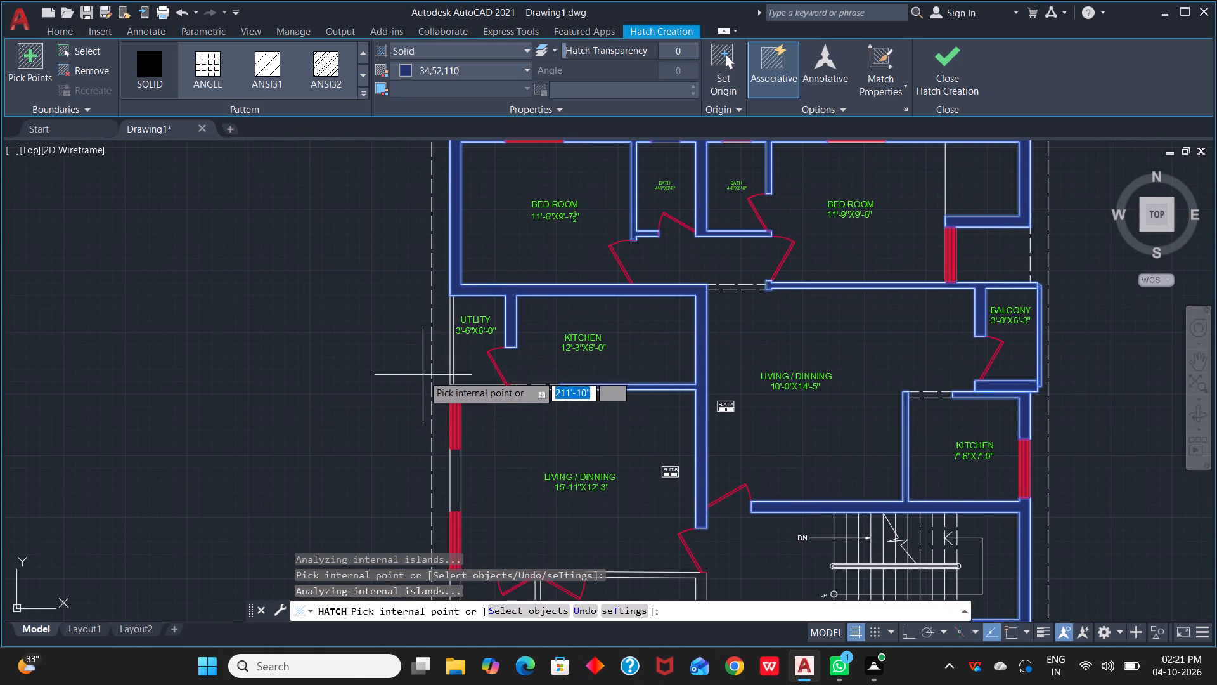
pyautogui.scroll(2, 453, 355)
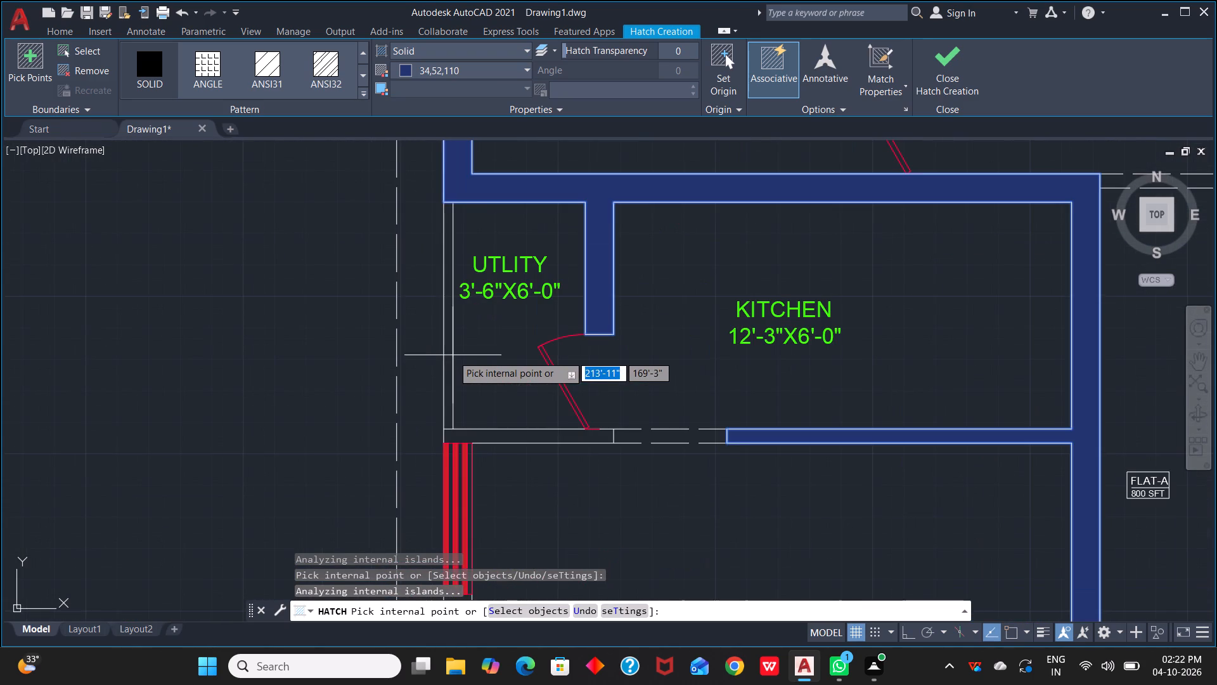
pyautogui.click(448, 356)
pyautogui.click(539, 438)
# Hatch the outer wall between the 15'-11"X12'-3" living room's two windows and the walls of the 5'-0"X5'-1½" bath.
pyautogui.scroll(-2, 549, 464)
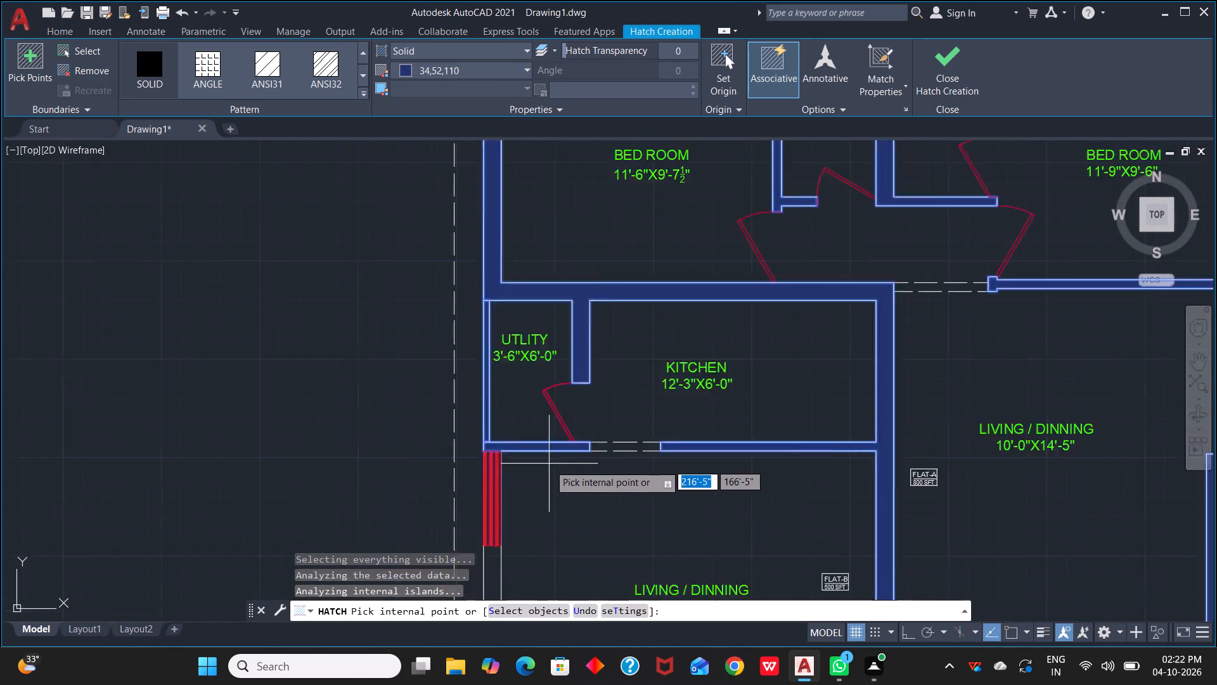
pyautogui.moveTo(548, 518); pyautogui.dragTo(659, 288, button='middle')
pyautogui.scroll(2, 645, 348)
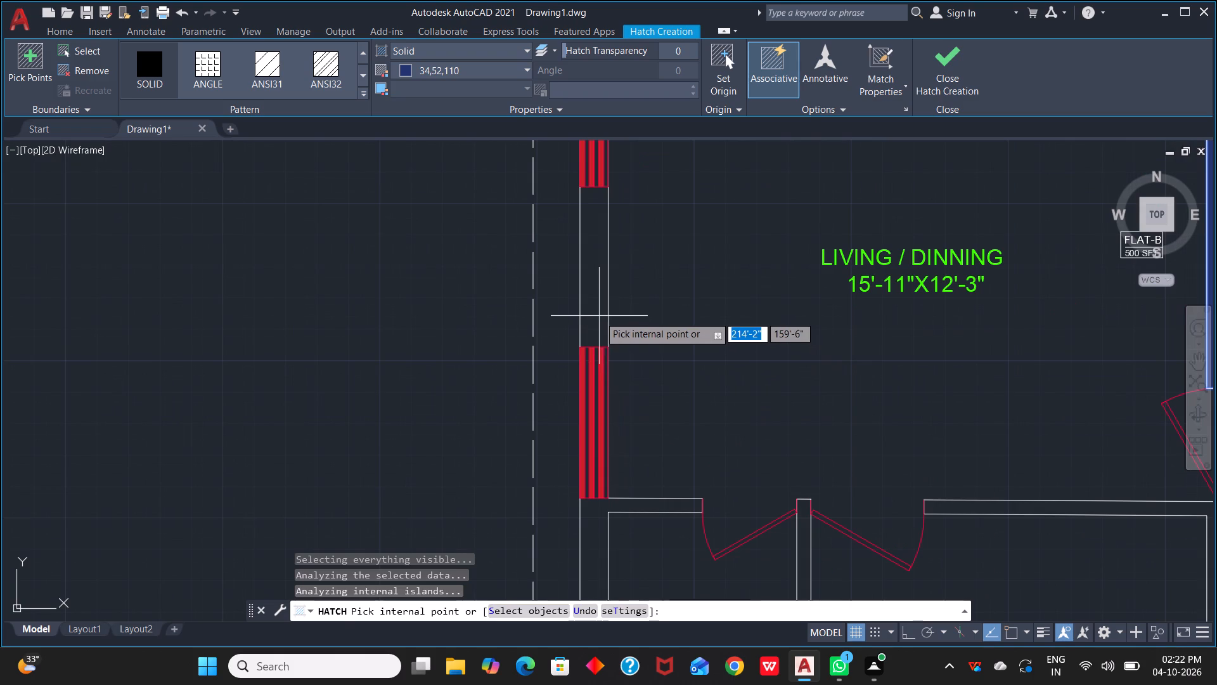
pyautogui.click(599, 316)
pyautogui.scroll(-1, 617, 441)
pyautogui.click(605, 500)
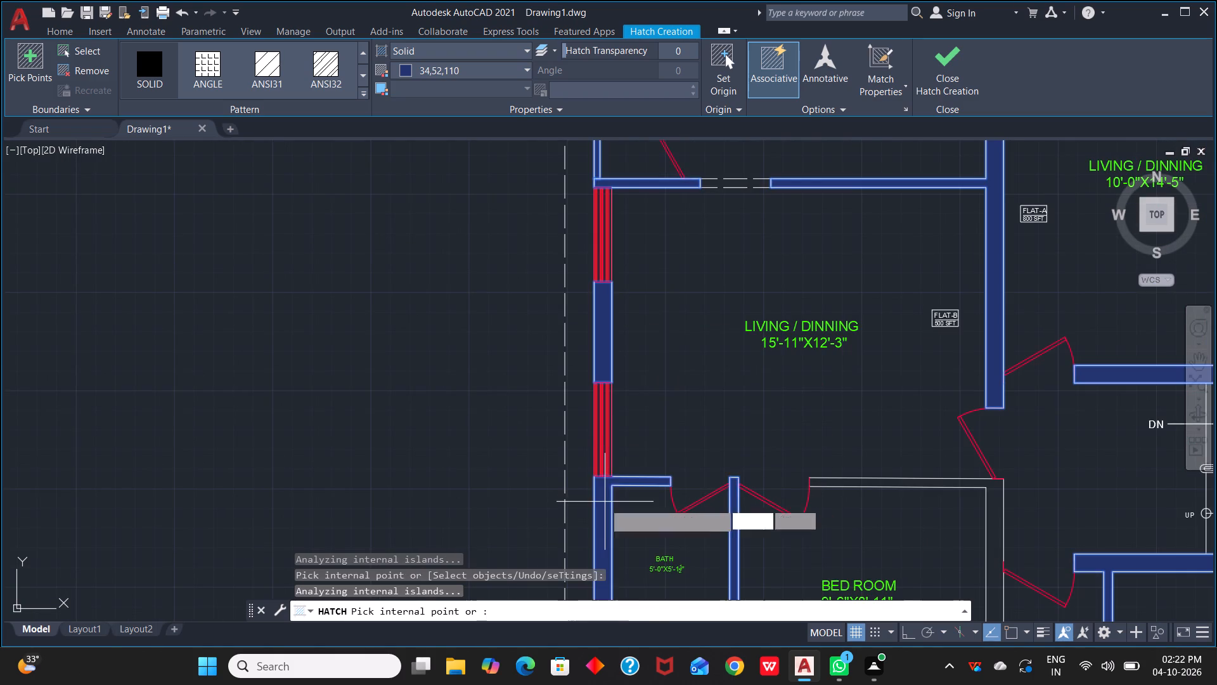
# Fill the walls around the 9'-6"X8'-11" bedroom, the 7'-0"X4'-0" bath and the 10'-9"X10'-0" bedroom with the solid hatch.
pyautogui.scroll(-1, 631, 492)
pyautogui.moveTo(634, 494); pyautogui.dragTo(655, 263, button='middle')
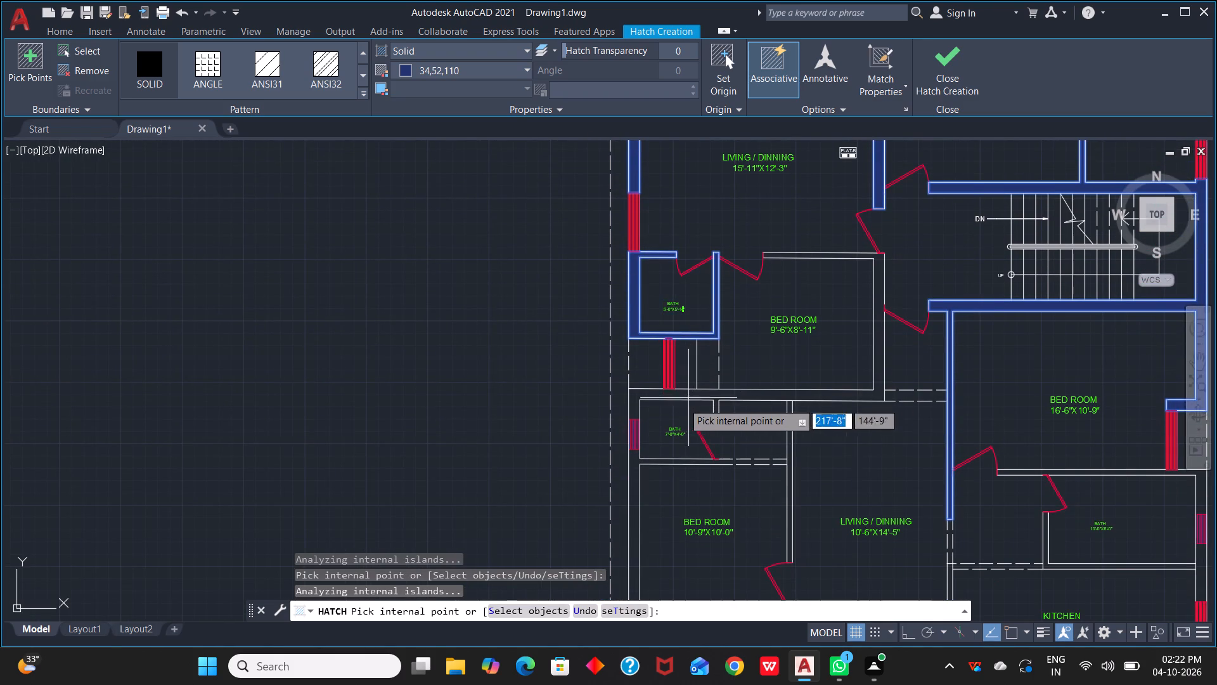
pyautogui.scroll(1, 676, 387)
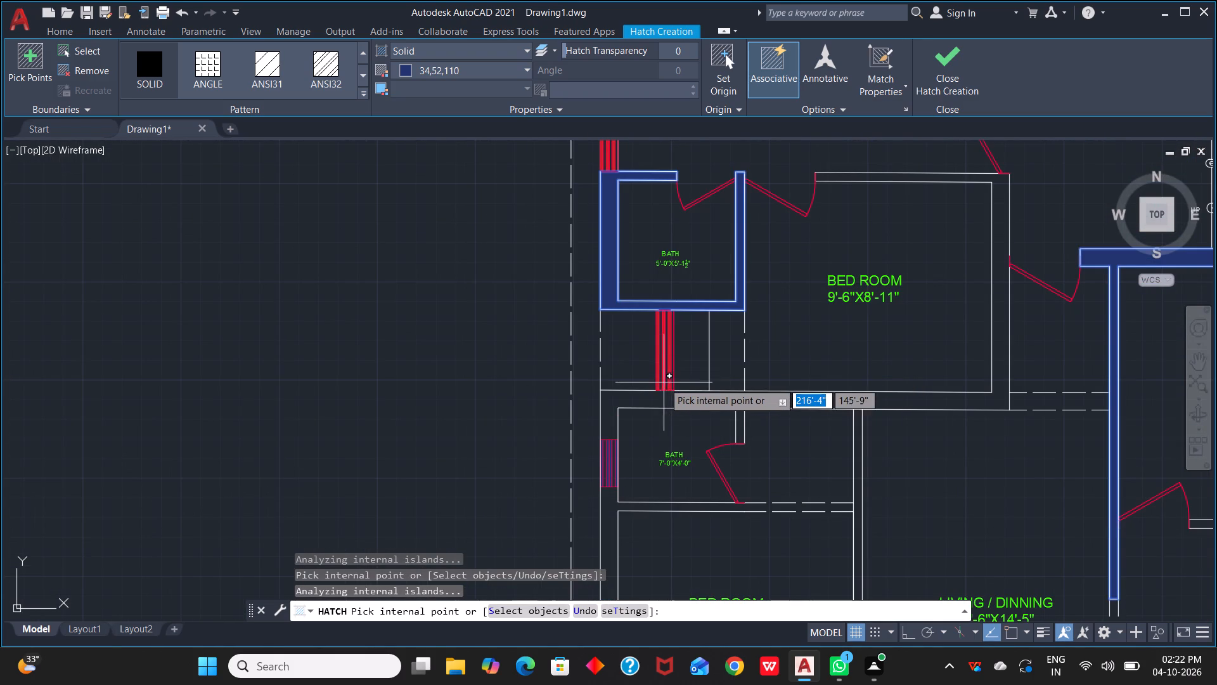
pyautogui.click(659, 401)
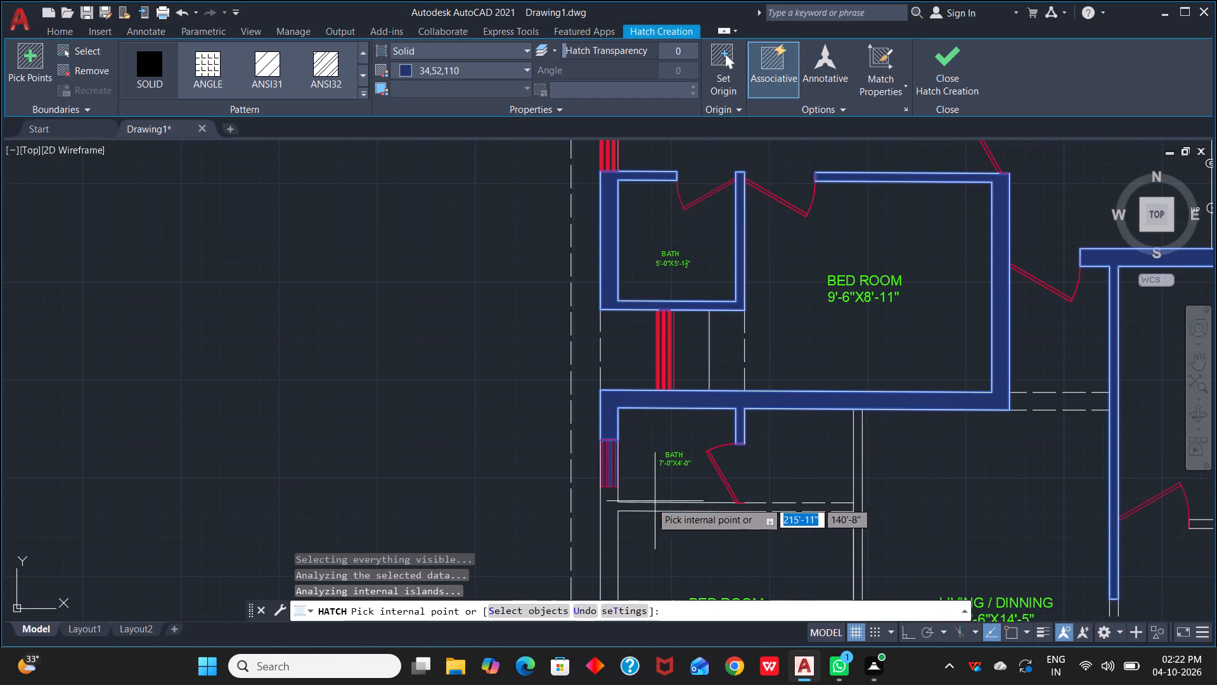
pyautogui.click(613, 505)
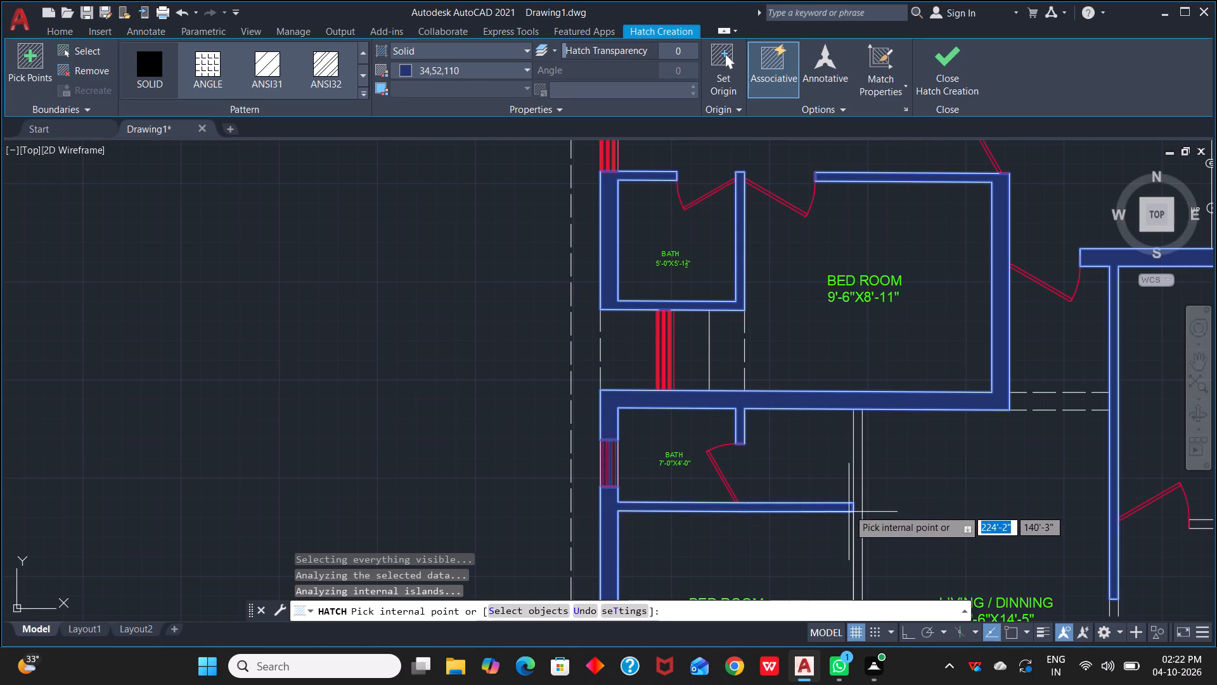
pyautogui.click(856, 492)
pyautogui.scroll(3, 804, 538)
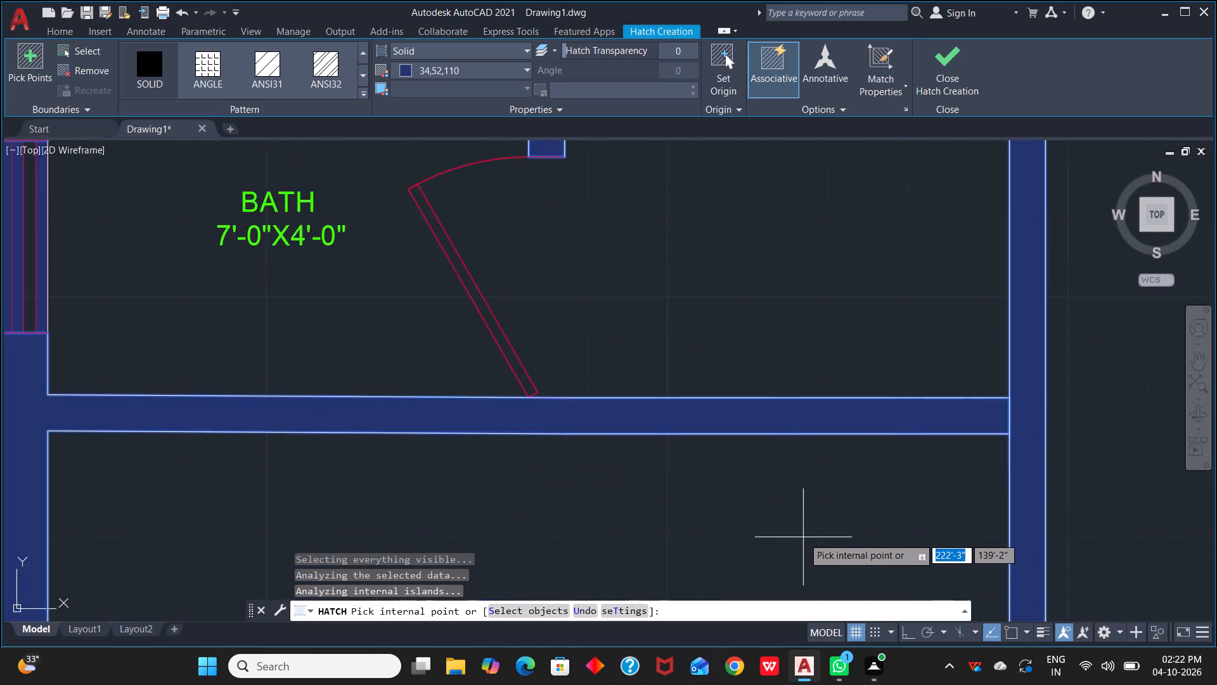
pyautogui.scroll(2, 803, 537)
pyautogui.scroll(-3, 803, 537)
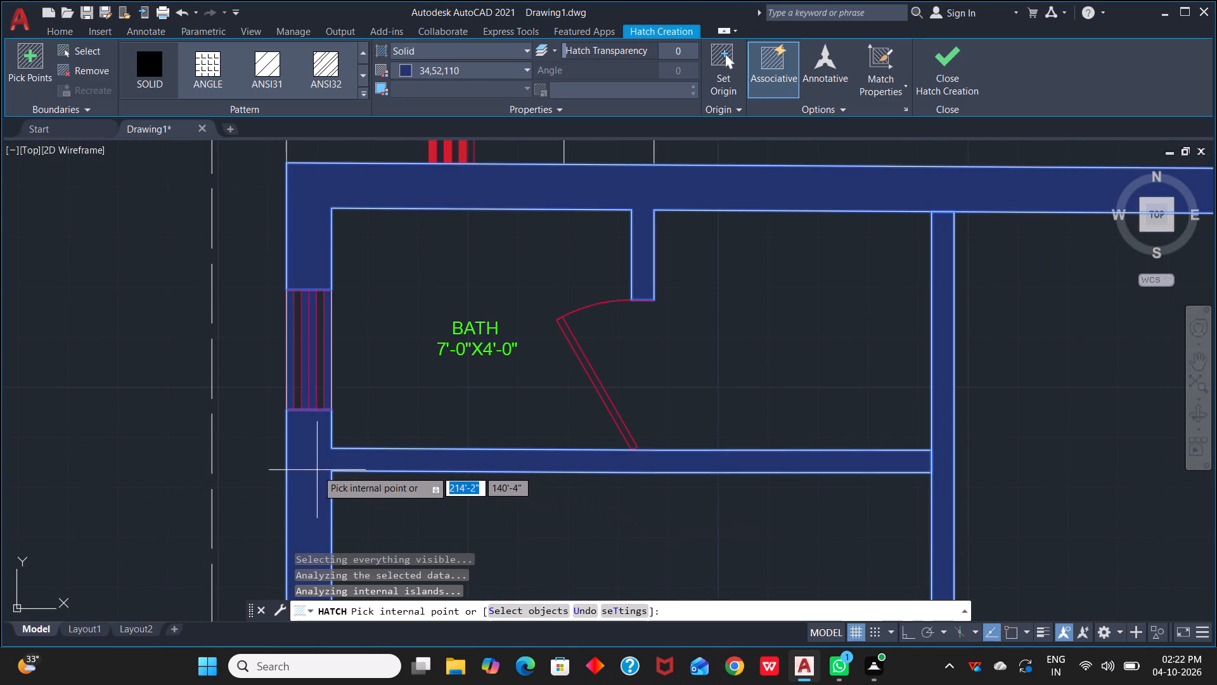
pyautogui.click(317, 470)
# Hatch all walls around the 10'-2"X3'-0" balcony and the lower exterior wall of the 16'-6"X7'-0" kitchen.
pyautogui.scroll(-2, 675, 493)
pyautogui.scroll(1, 679, 507)
pyautogui.moveTo(679, 507); pyautogui.dragTo(679, 493, button='middle')
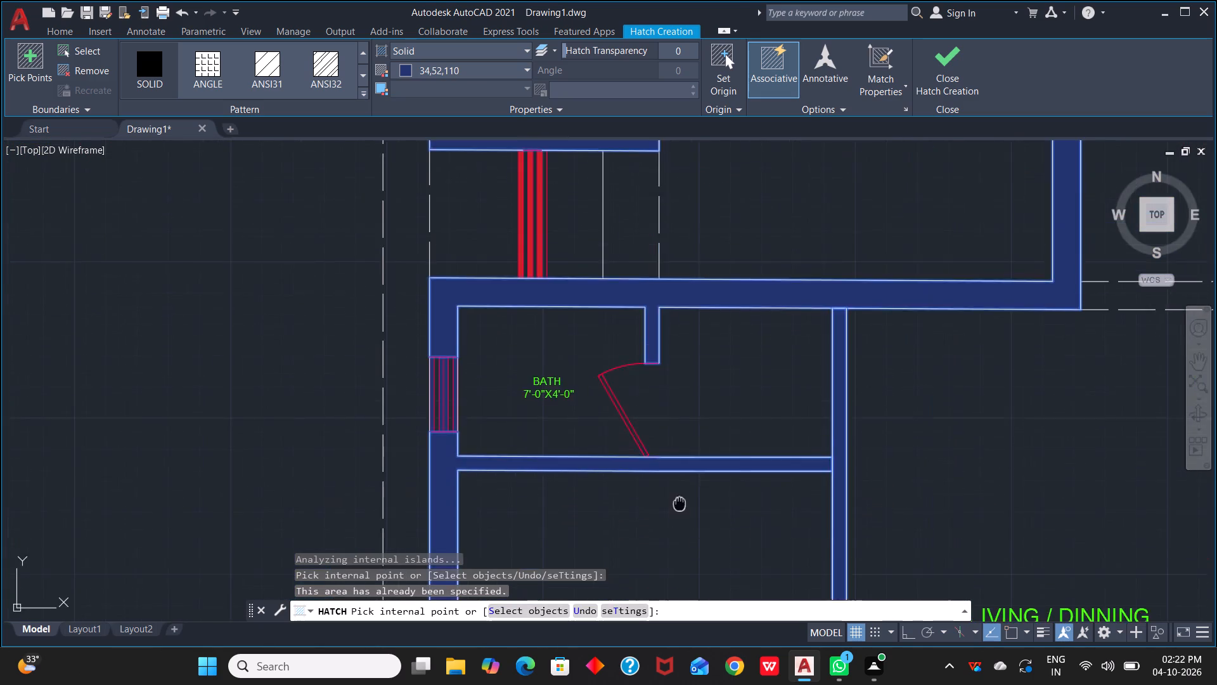
pyautogui.moveTo(679, 493); pyautogui.dragTo(755, 180, button='middle')
pyautogui.scroll(-1, 755, 269)
pyautogui.scroll(-1, 759, 426)
pyautogui.moveTo(775, 384); pyautogui.dragTo(581, 398, button='middle')
pyautogui.click(695, 452)
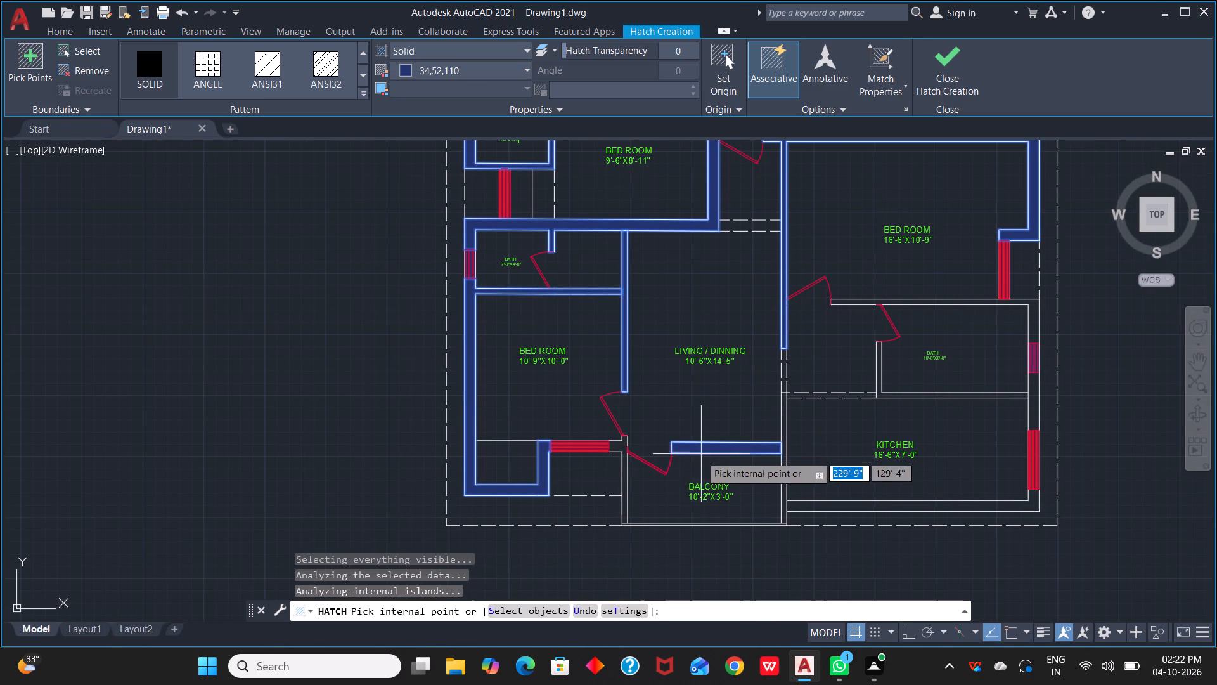
pyautogui.click(626, 448)
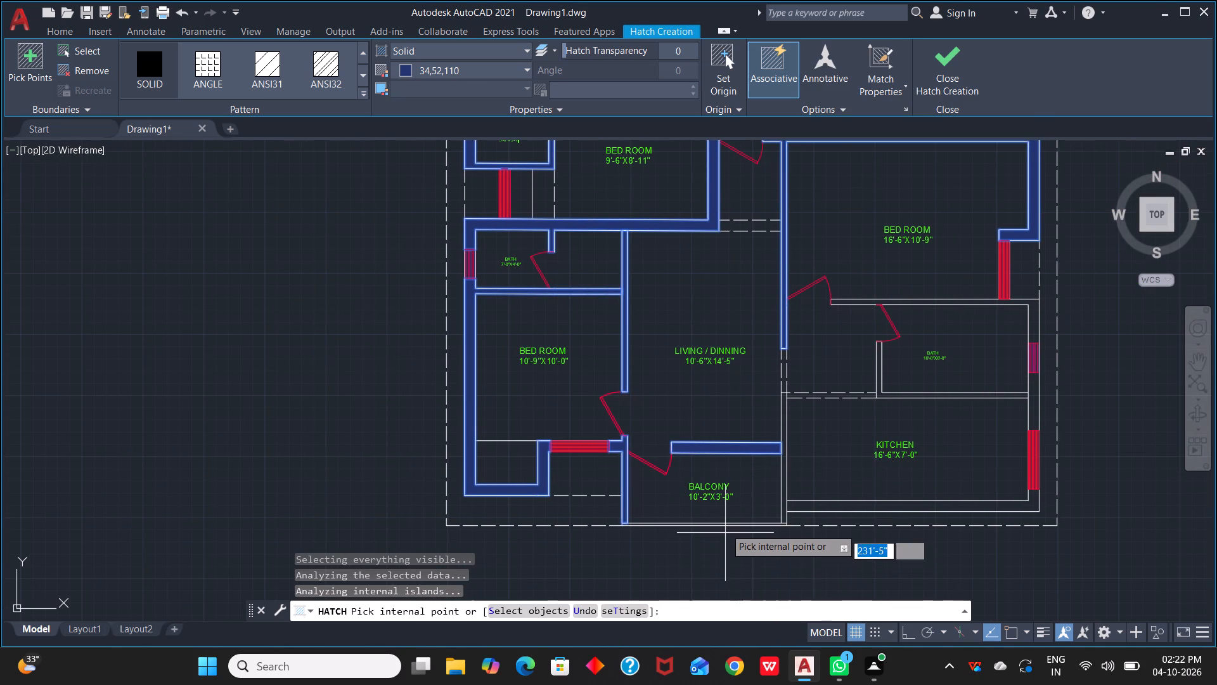
pyautogui.scroll(2, 725, 527)
pyautogui.click(730, 521)
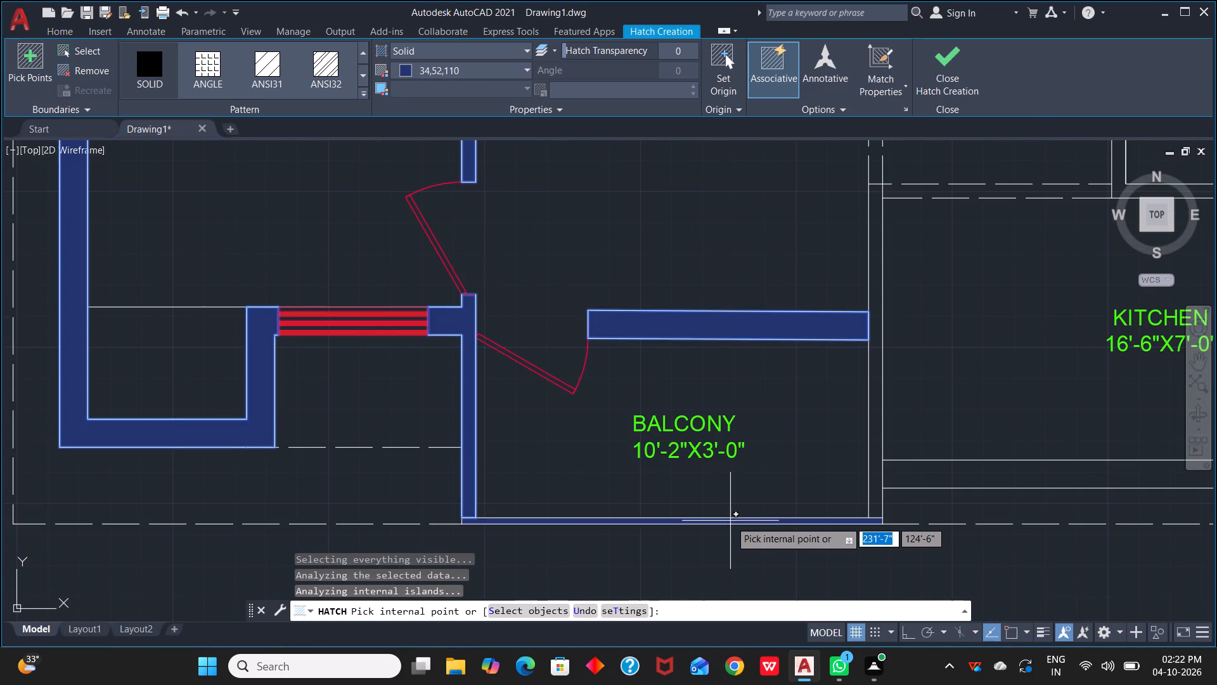
pyautogui.click(877, 482)
pyautogui.click(898, 481)
# Fill the walls around the 10'-0"X6'-0" bath and the exterior wall between the bath and kitchen windows with the solid hatch.
pyautogui.scroll(-1, 937, 483)
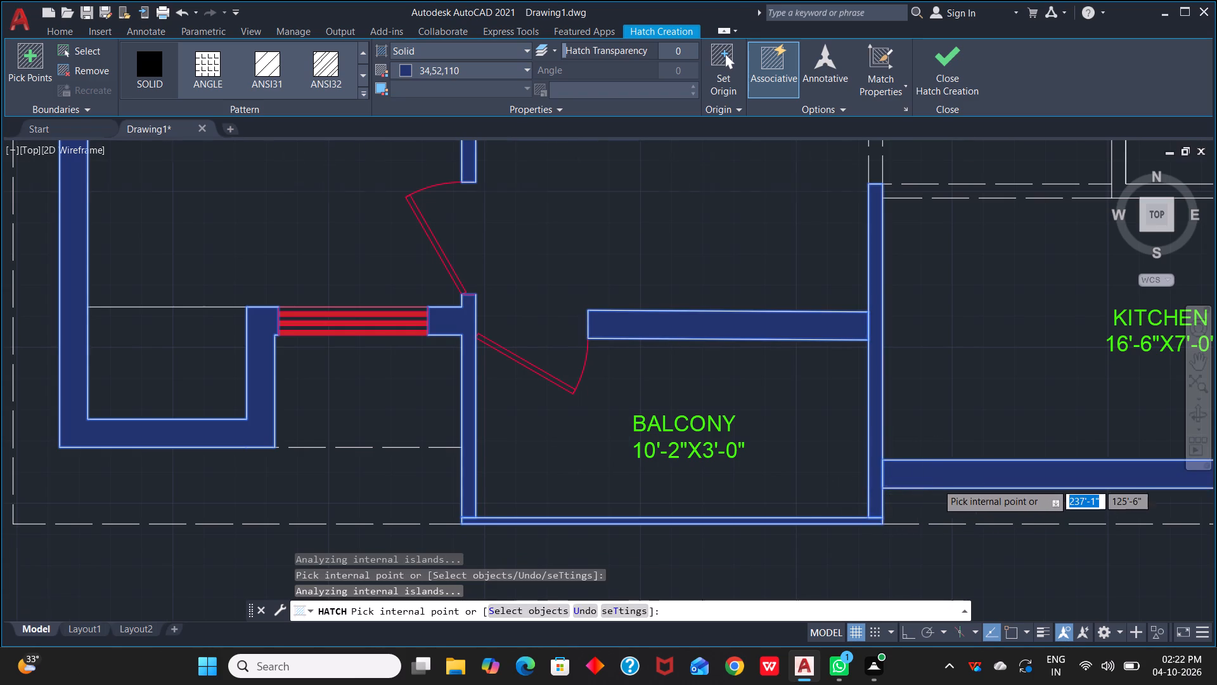
pyautogui.scroll(-2, 937, 483)
pyautogui.moveTo(958, 475); pyautogui.dragTo(763, 525, button='middle')
pyautogui.scroll(3, 794, 466)
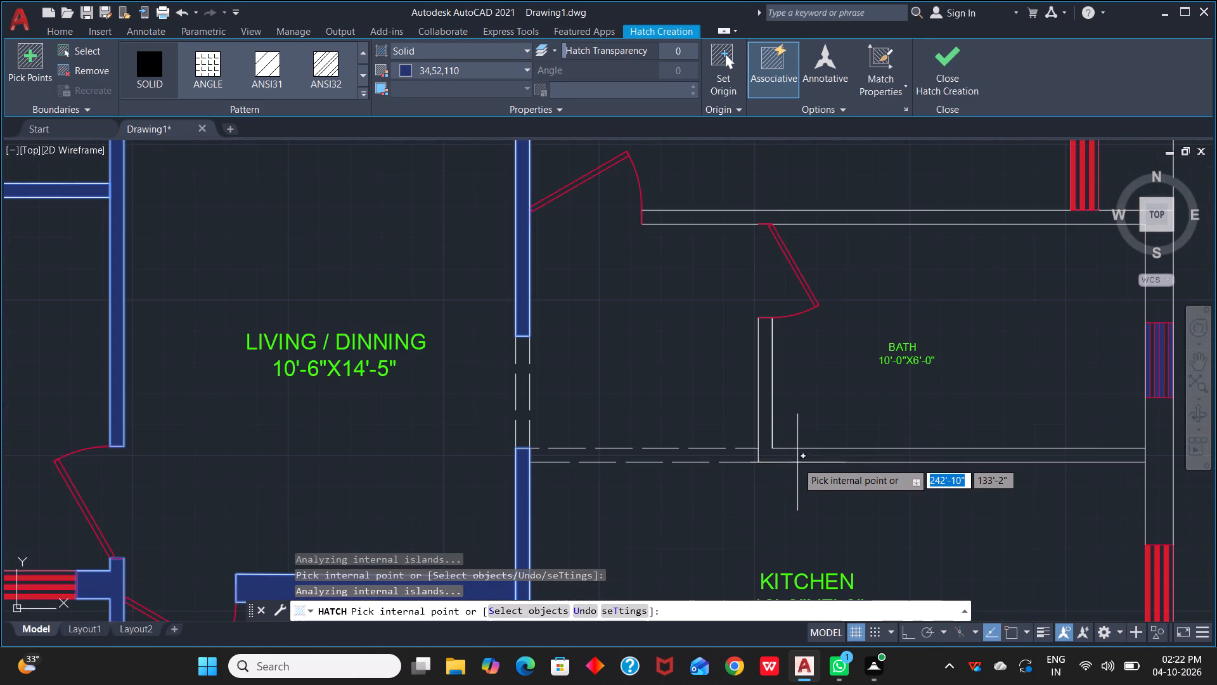
pyautogui.click(800, 459)
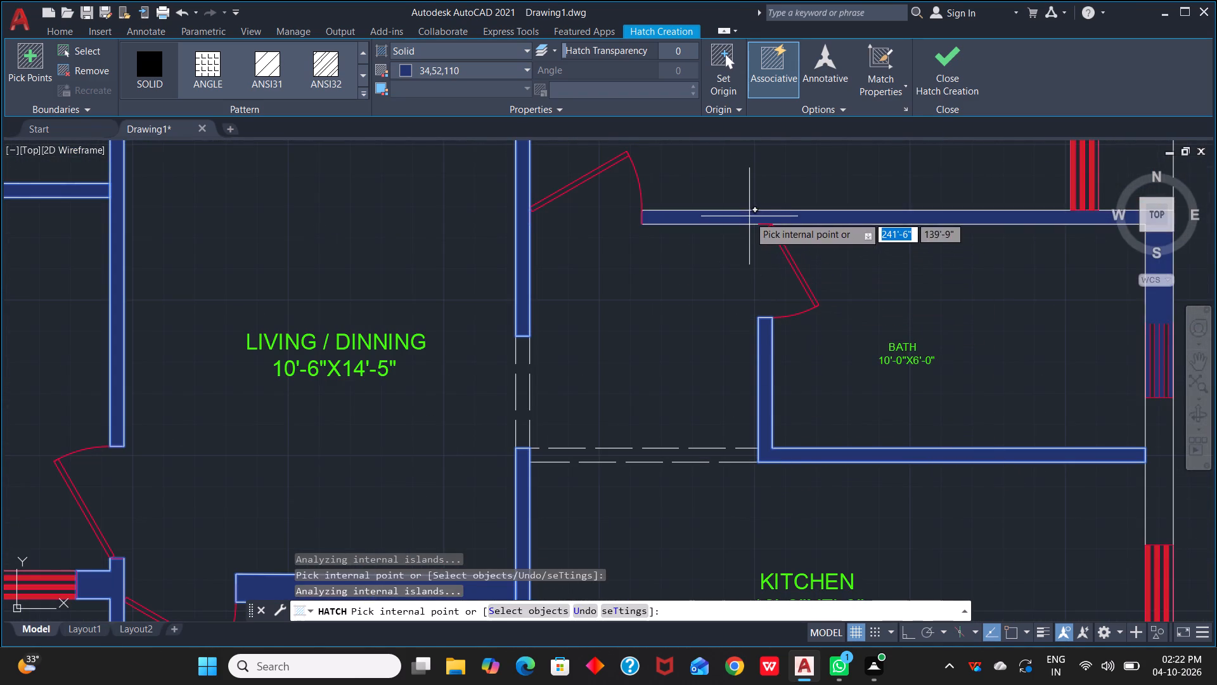
pyautogui.click(749, 216)
pyautogui.scroll(-3, 906, 289)
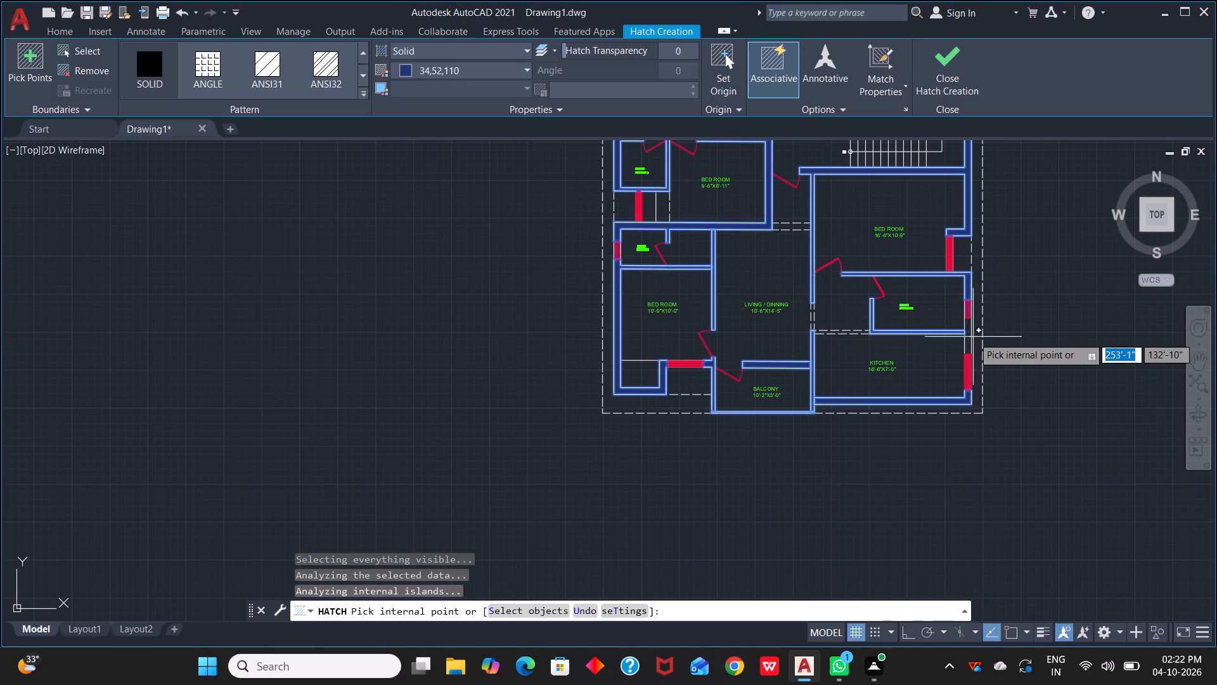
pyautogui.scroll(3, 973, 337)
pyautogui.click(958, 341)
pyautogui.scroll(-5, 959, 341)
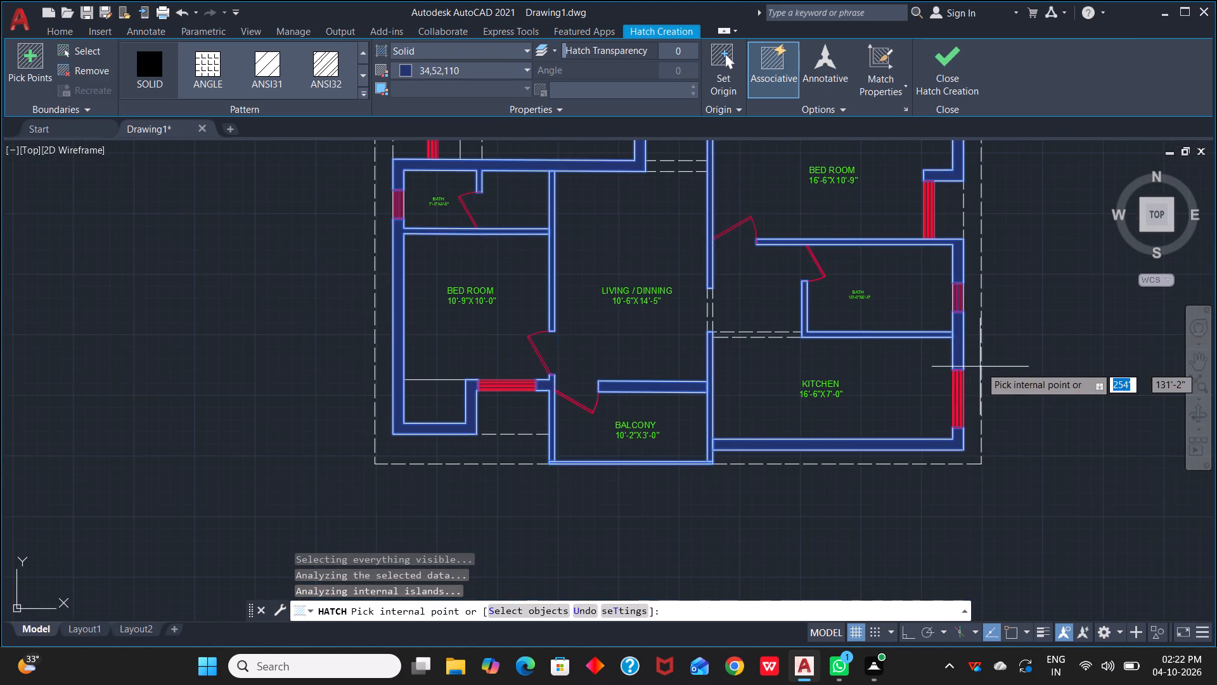
pyautogui.scroll(-1, 1029, 380)
pyautogui.moveTo(1029, 375); pyautogui.dragTo(944, 516, button='middle')
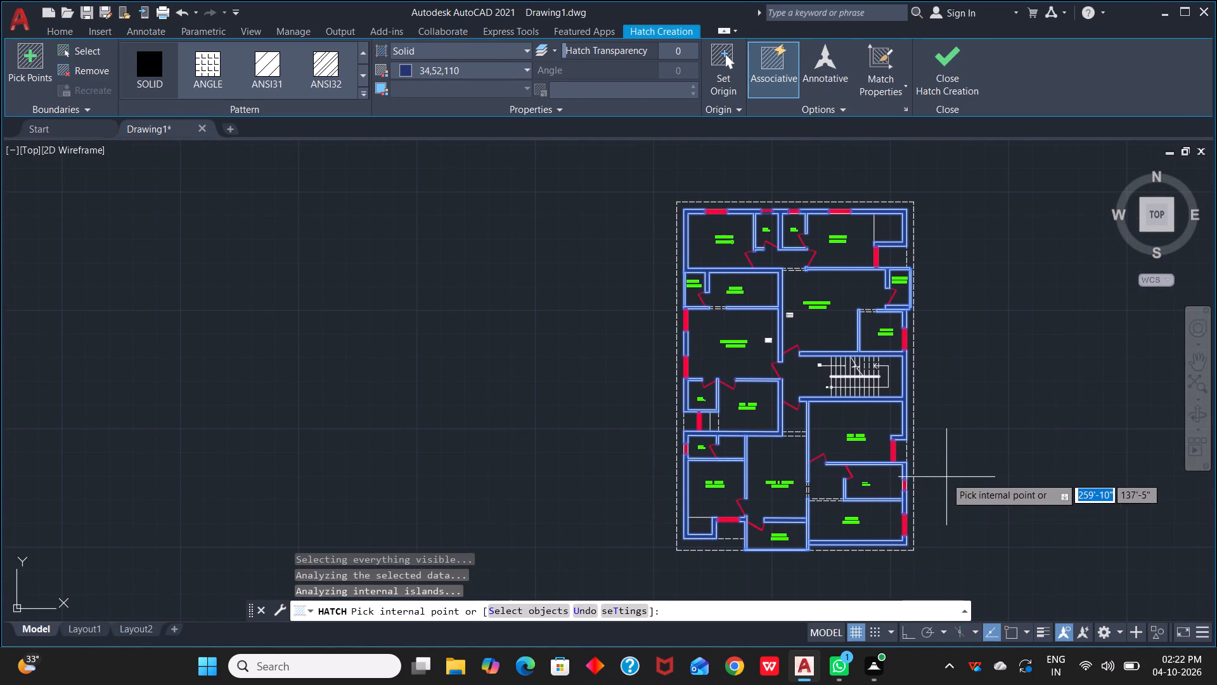
pyautogui.press('Escape')
# Erase the small stray objects in the empty space to the right of the floor plan.
pyautogui.scroll(2, 915, 405)
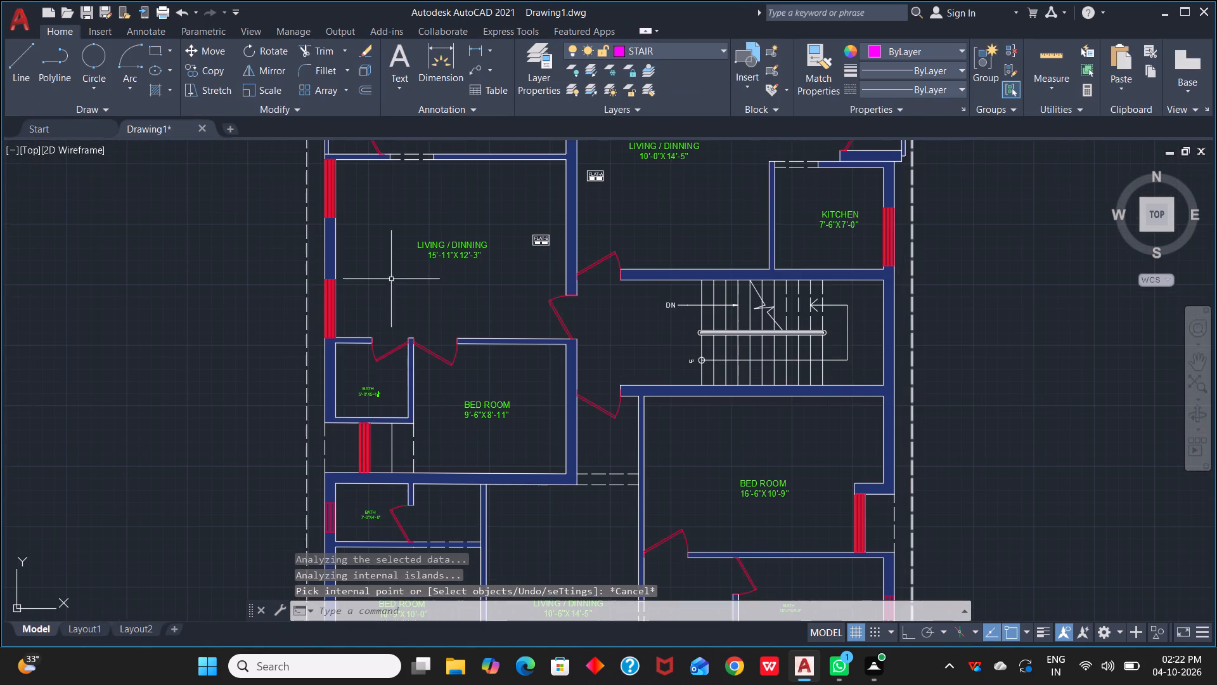
pyautogui.scroll(-1, 377, 279)
pyautogui.moveTo(377, 279); pyautogui.dragTo(631, 445, button='middle')
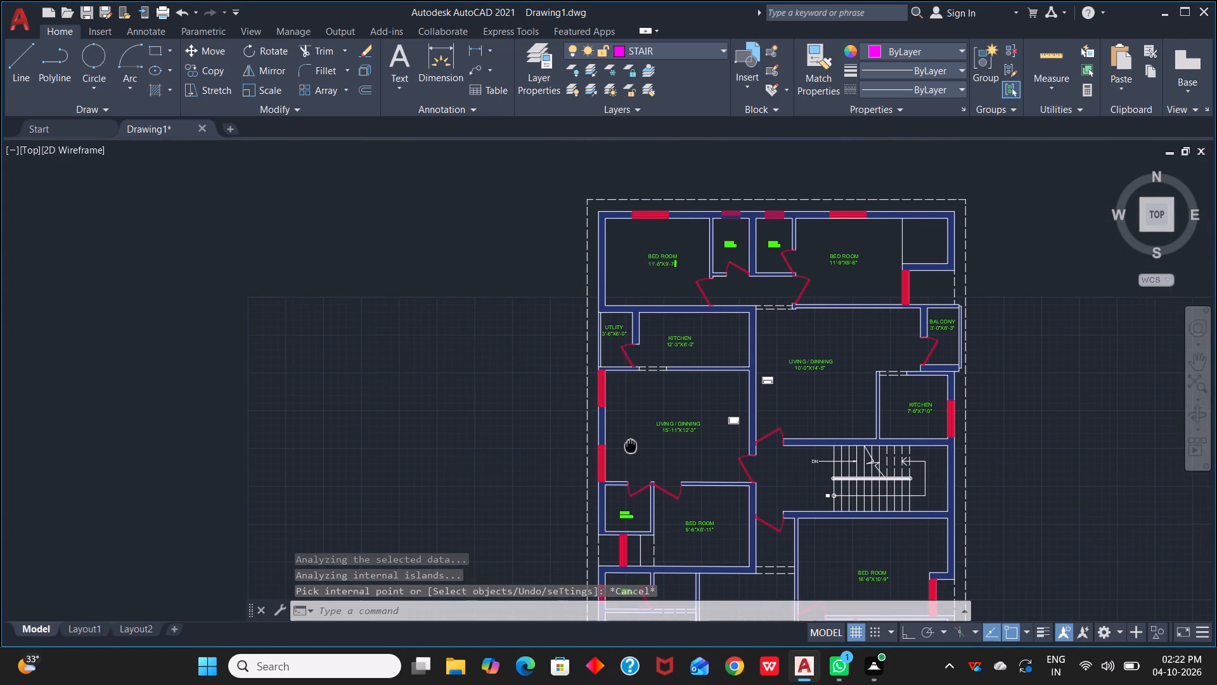
pyautogui.moveTo(631, 445); pyautogui.dragTo(683, 350, button='middle')
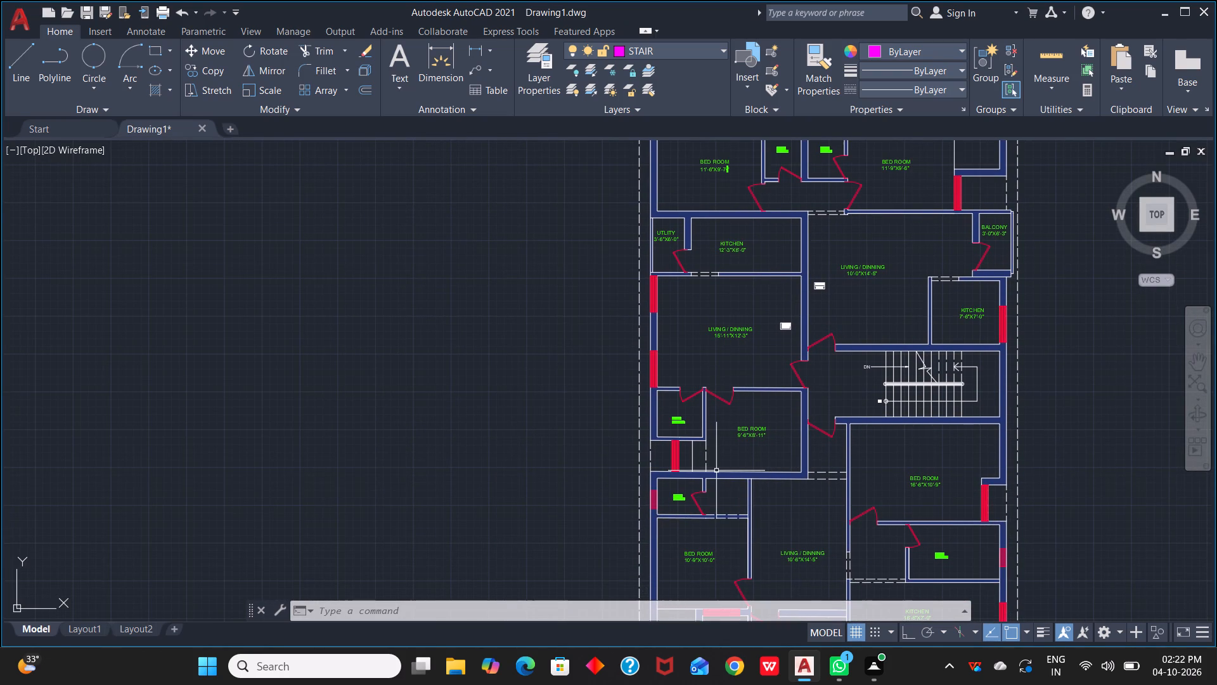
pyautogui.scroll(-1, 784, 454)
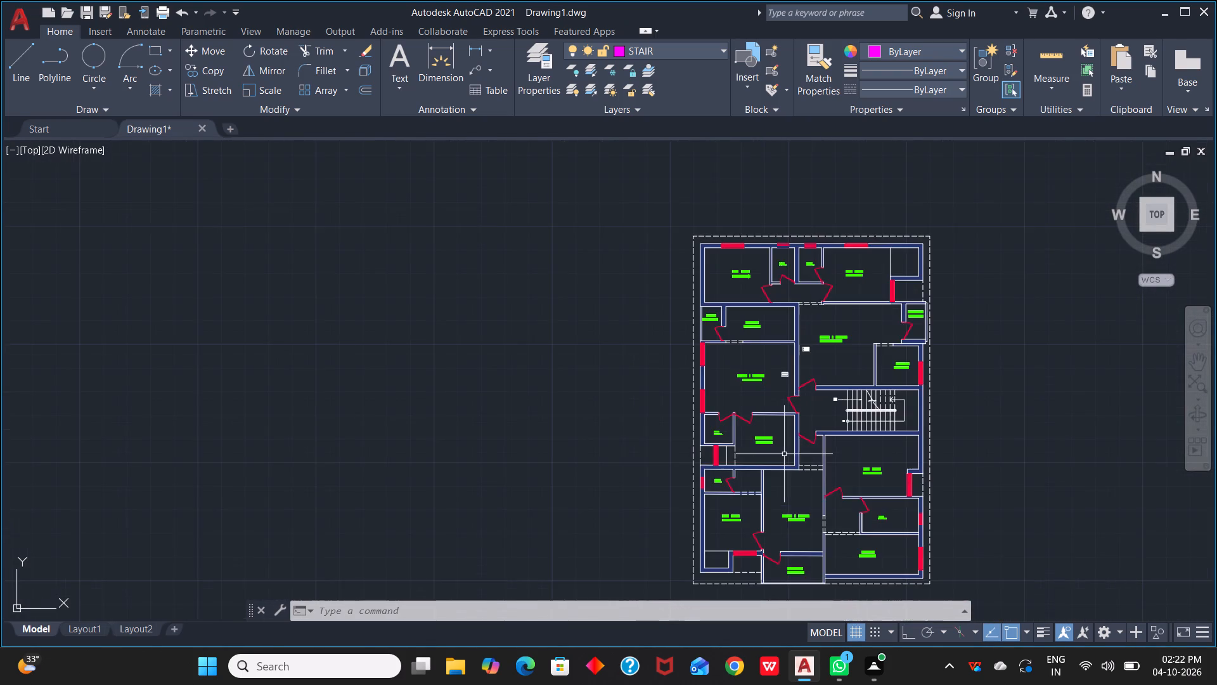
pyautogui.moveTo(784, 453); pyautogui.dragTo(712, 384, button='middle')
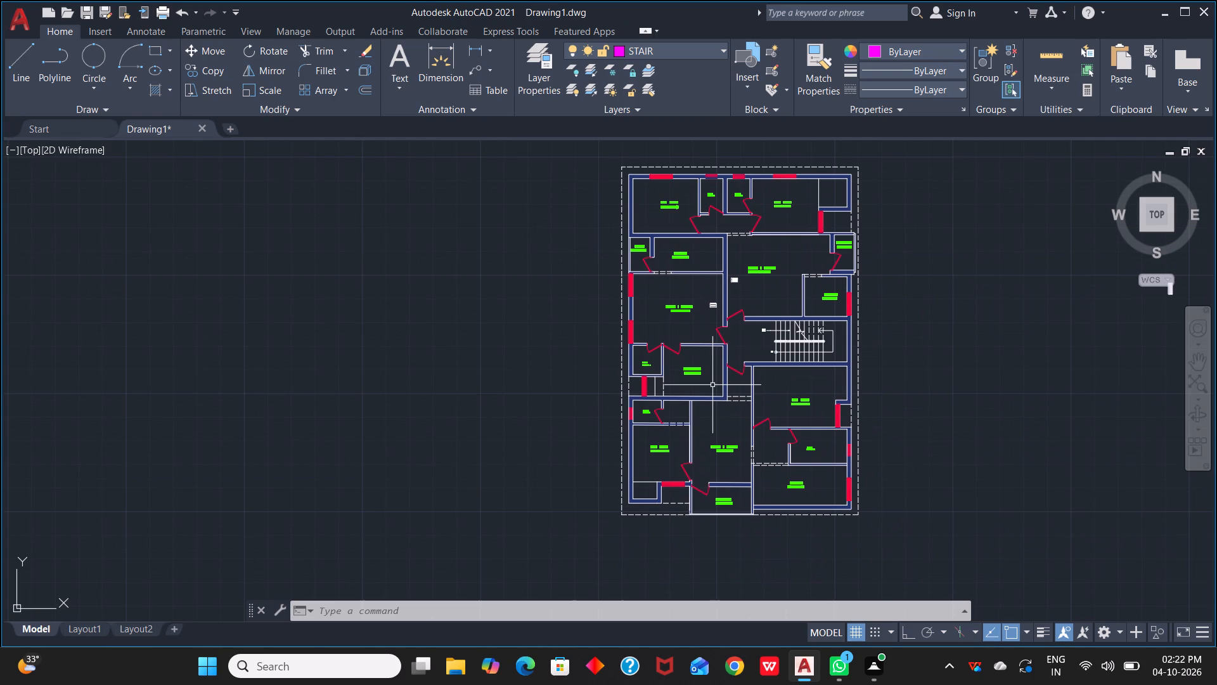
pyautogui.scroll(-1, 718, 386)
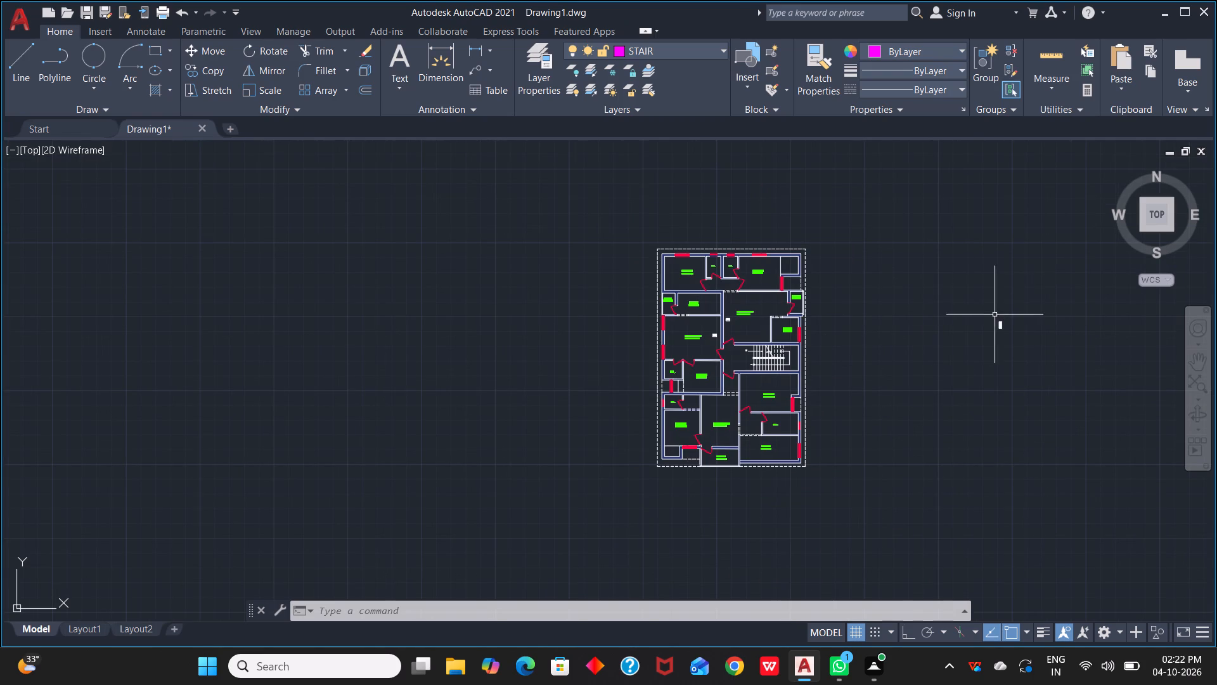
pyautogui.click(970, 295)
pyautogui.click(1049, 368)
pyautogui.press('Delete')
# Examine the hatched walls room by room across the whole floor plan for missed areas.
pyautogui.scroll(1, 967, 354)
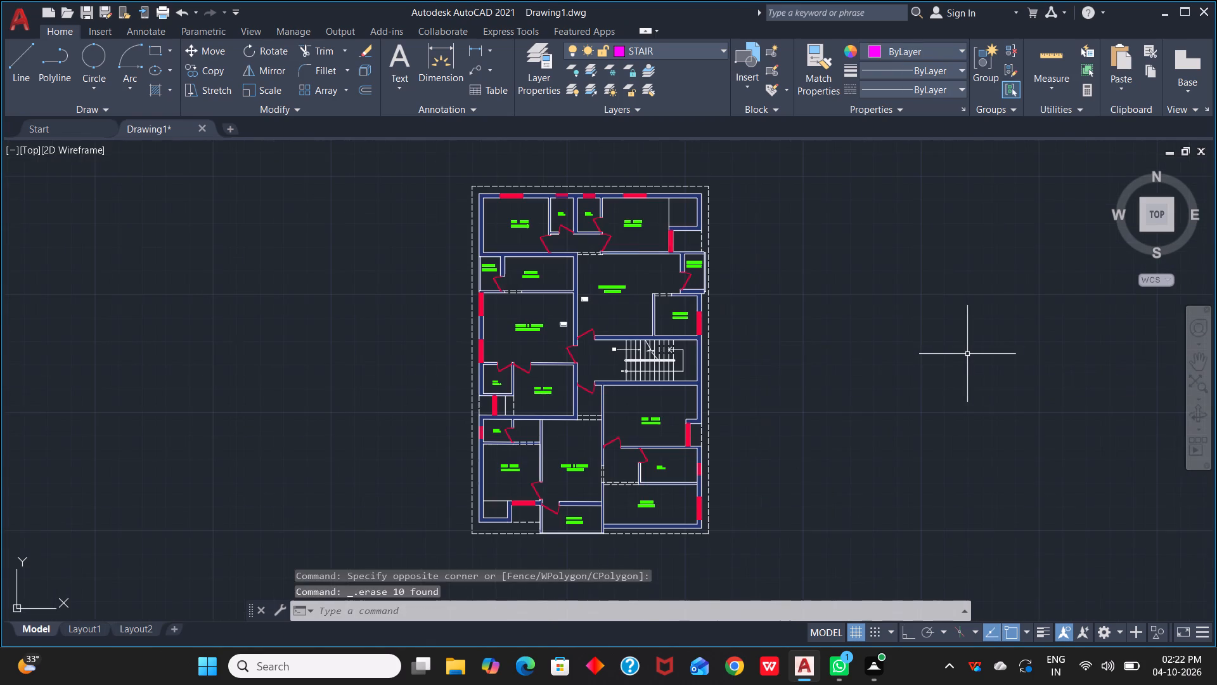
pyautogui.moveTo(804, 341); pyautogui.dragTo(1014, 358, button='middle')
pyautogui.scroll(1, 1014, 358)
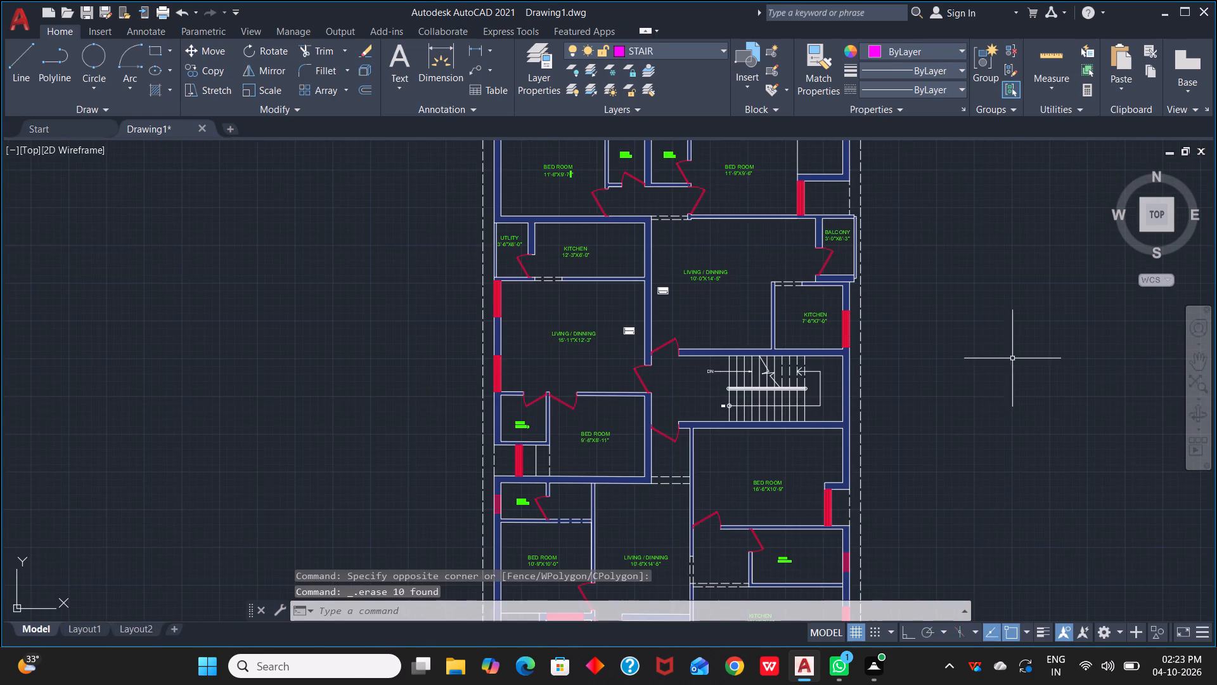
pyautogui.scroll(1, 870, 278)
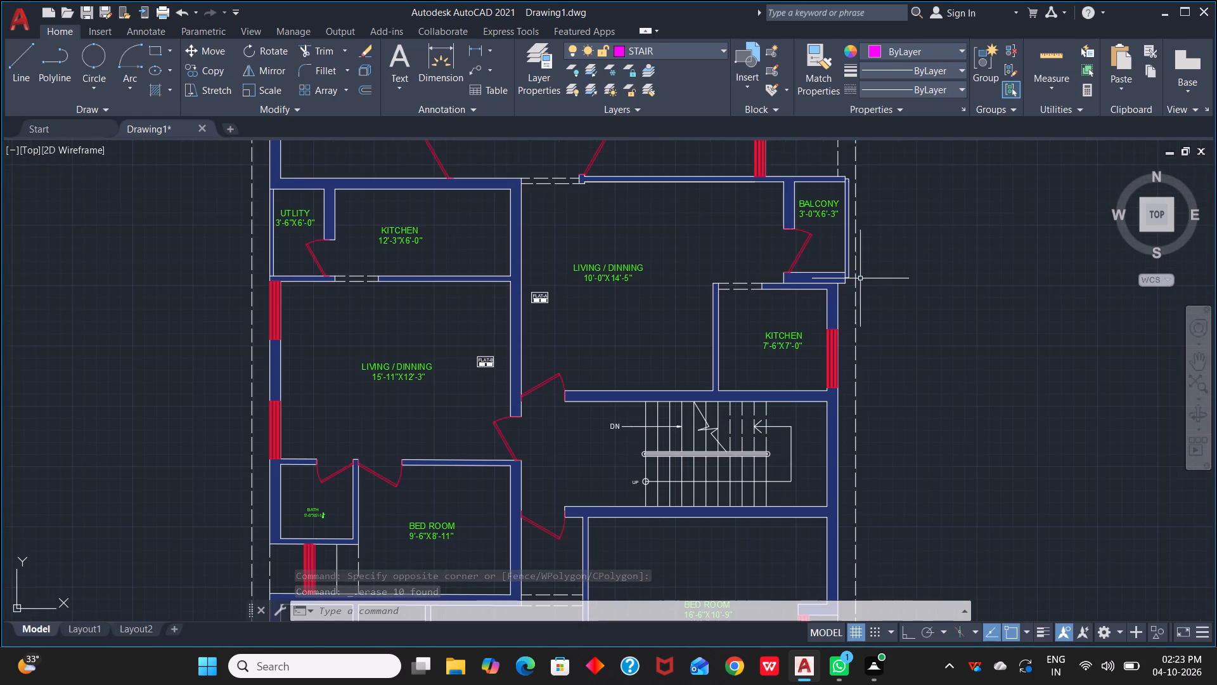
pyautogui.scroll(-1, 861, 275)
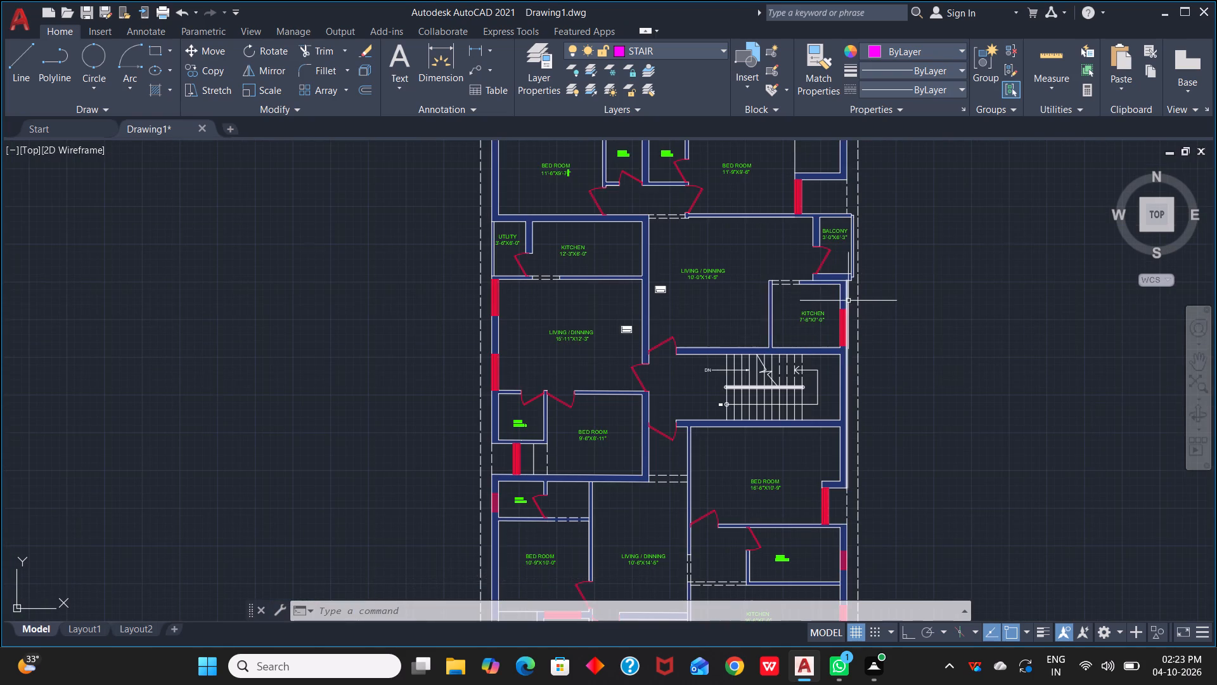
pyautogui.scroll(-1, 849, 301)
pyautogui.moveTo(921, 300); pyautogui.dragTo(1011, 433, button='middle')
pyautogui.scroll(2, 1005, 421)
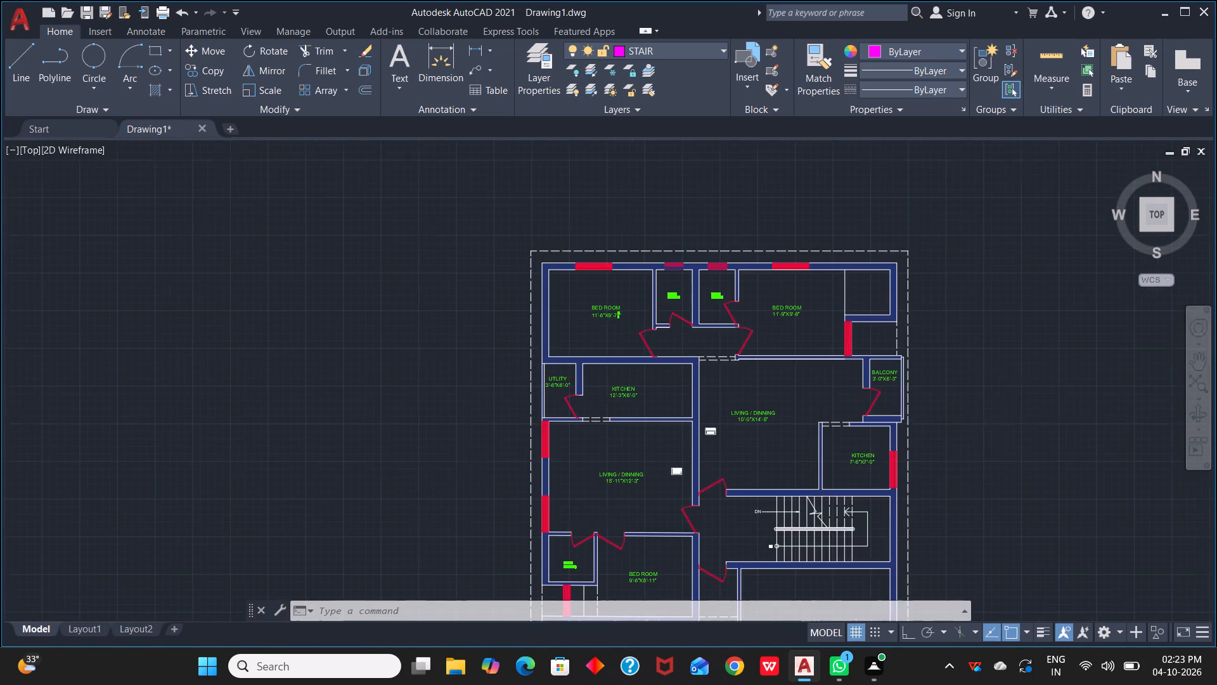
pyautogui.scroll(1, 994, 417)
pyautogui.scroll(-2, 983, 415)
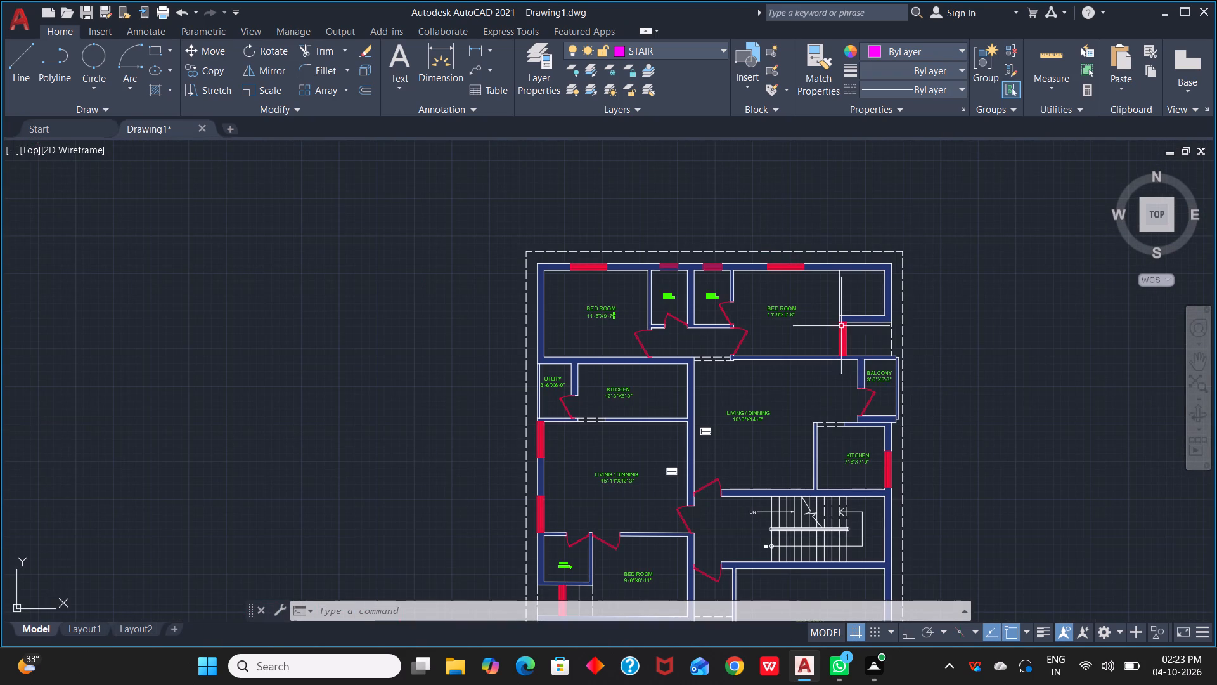
pyautogui.scroll(2, 893, 348)
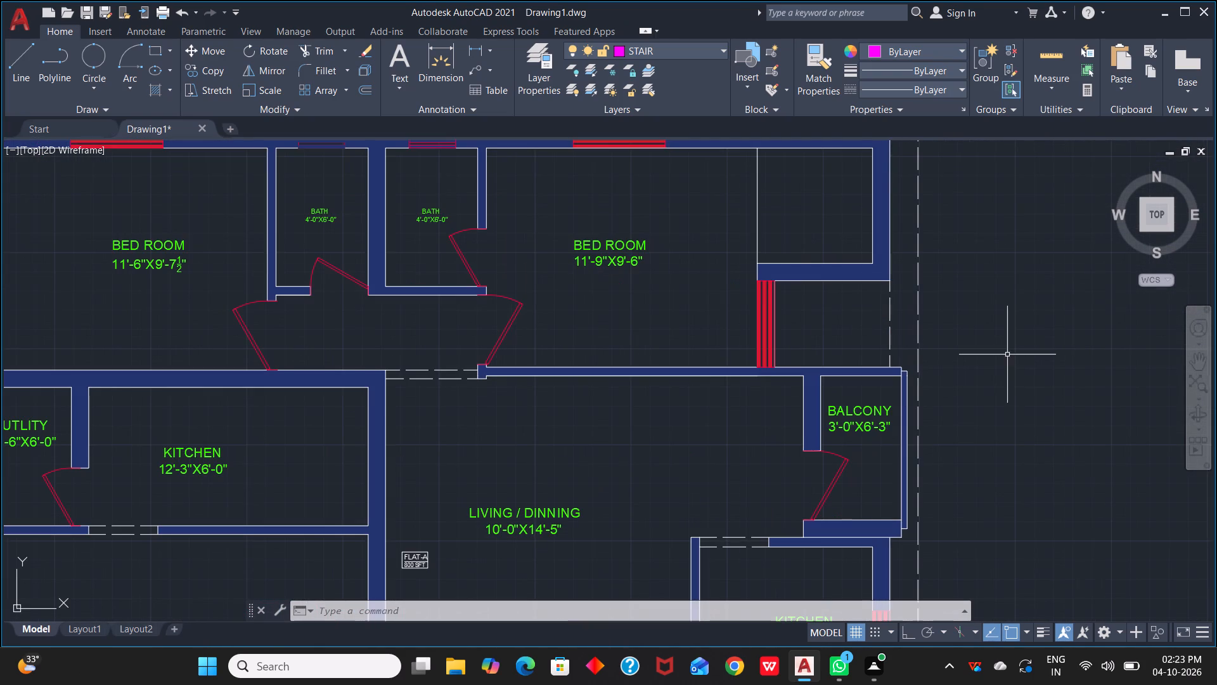
pyautogui.scroll(-2, 1006, 355)
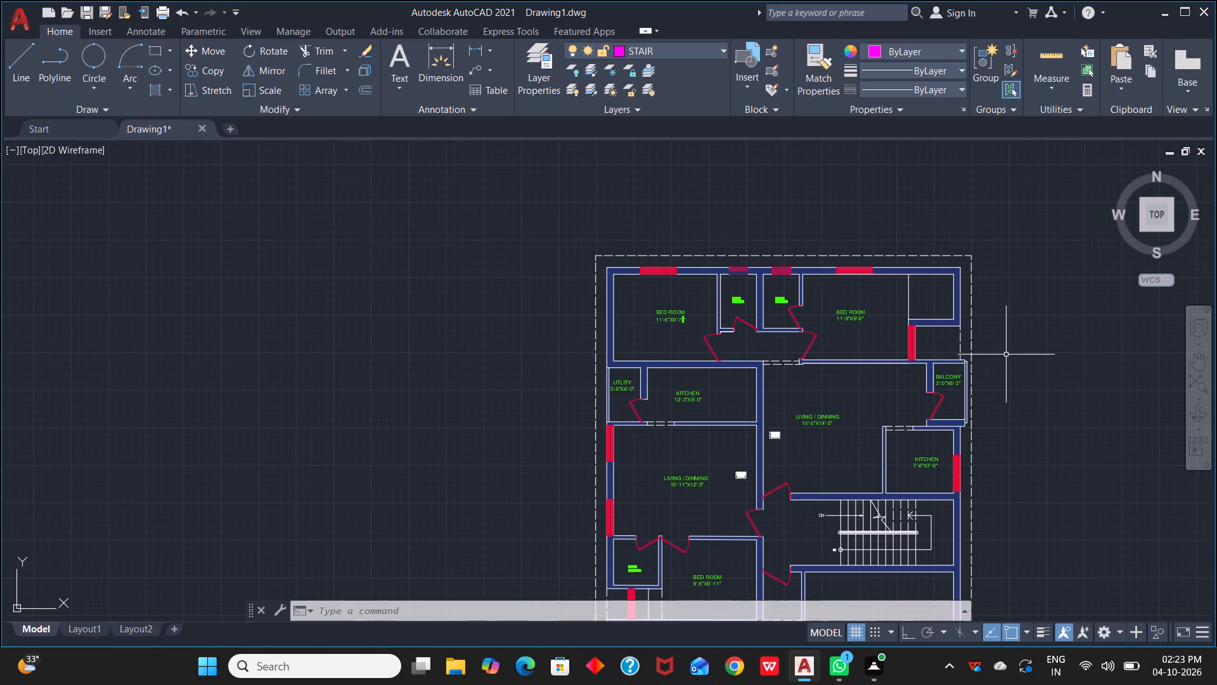
pyautogui.moveTo(1006, 355); pyautogui.dragTo(988, 103, button='middle')
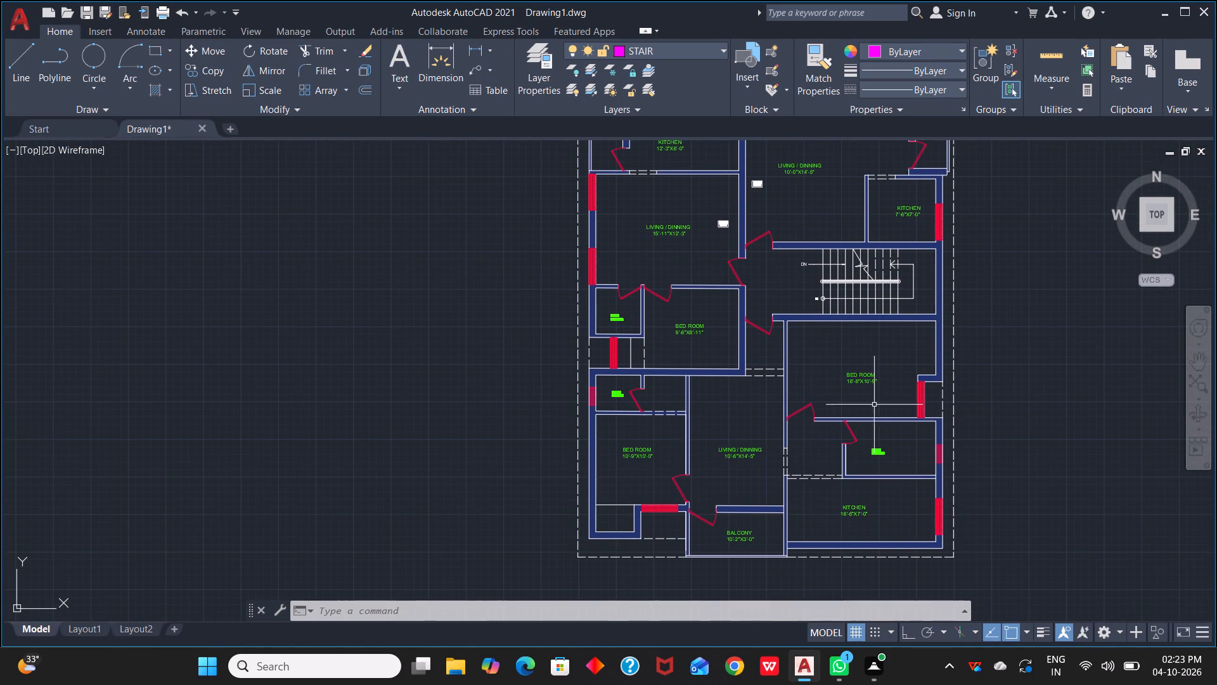
pyautogui.scroll(1, 764, 443)
pyautogui.scroll(-1, 764, 443)
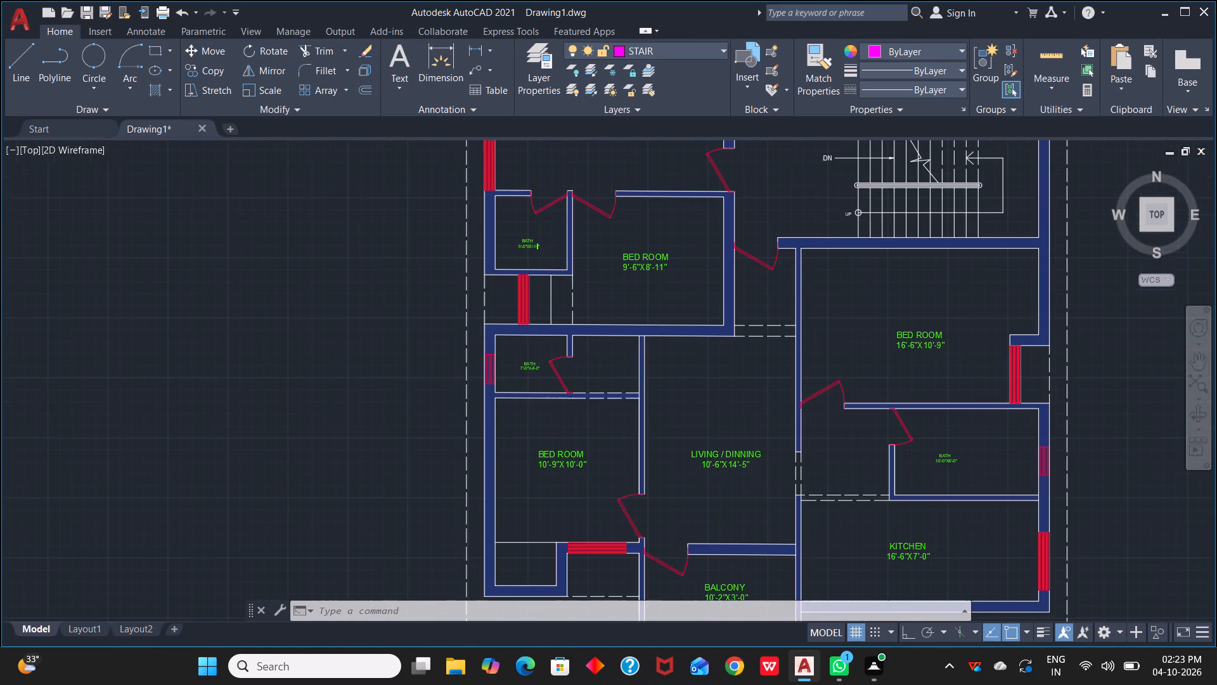
pyautogui.scroll(-1, 903, 381)
pyautogui.moveTo(903, 381); pyautogui.dragTo(894, 427, button='middle')
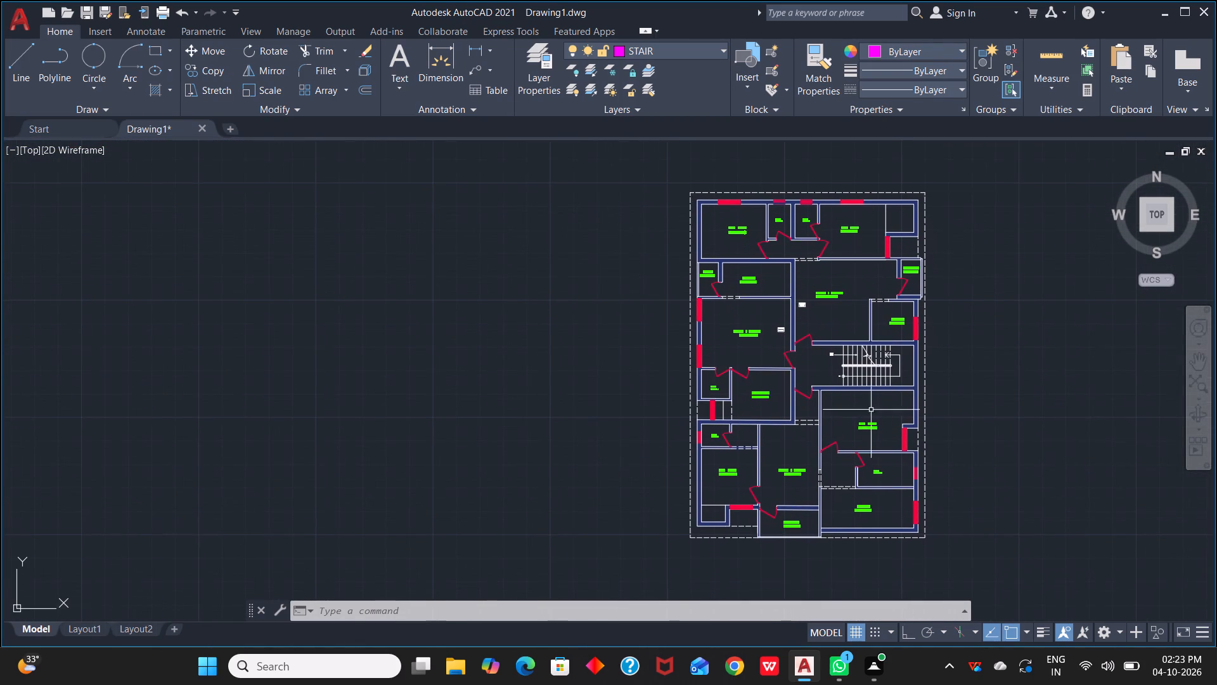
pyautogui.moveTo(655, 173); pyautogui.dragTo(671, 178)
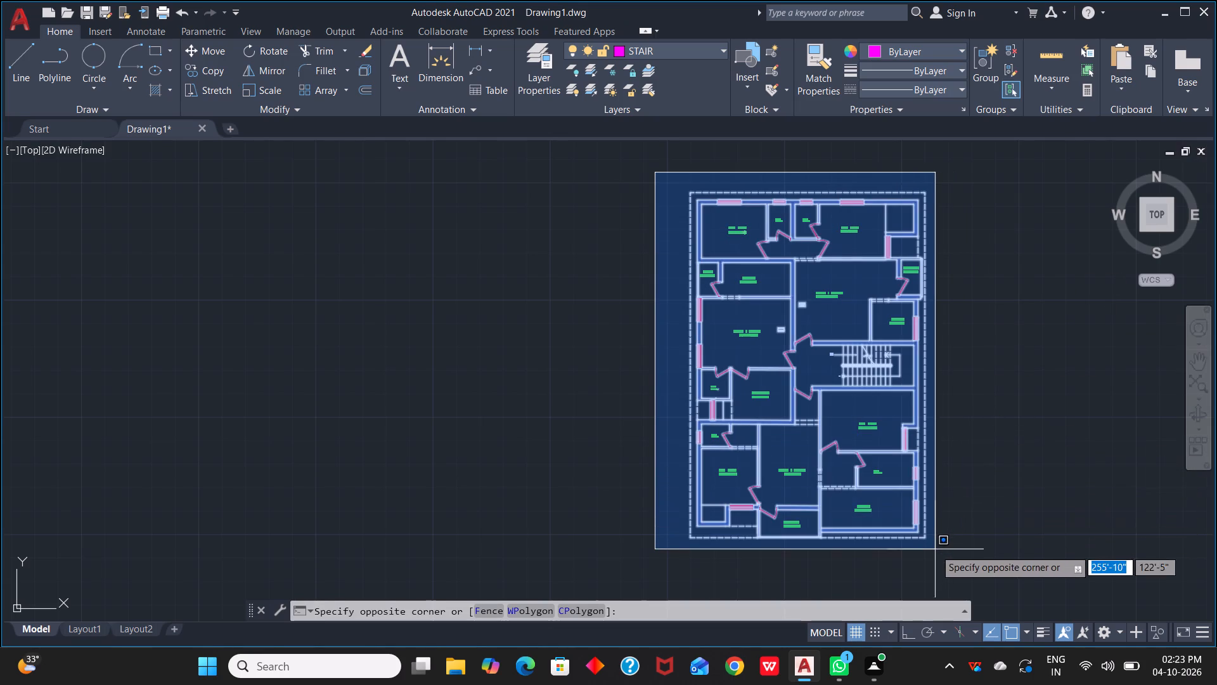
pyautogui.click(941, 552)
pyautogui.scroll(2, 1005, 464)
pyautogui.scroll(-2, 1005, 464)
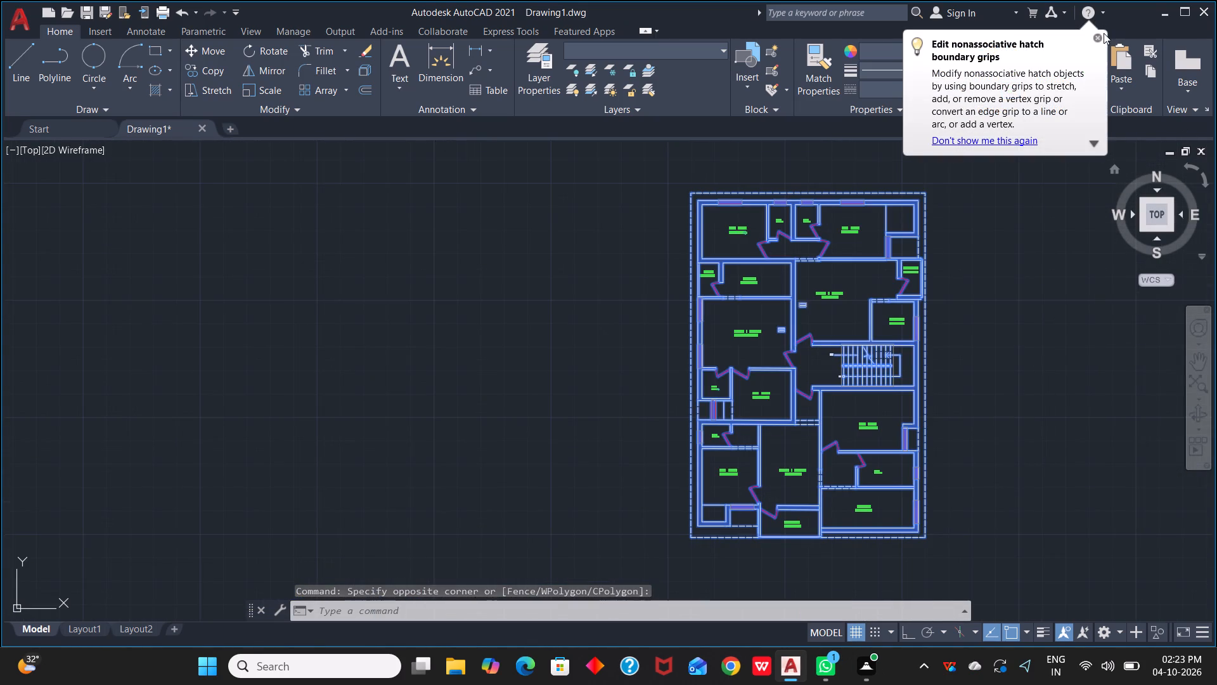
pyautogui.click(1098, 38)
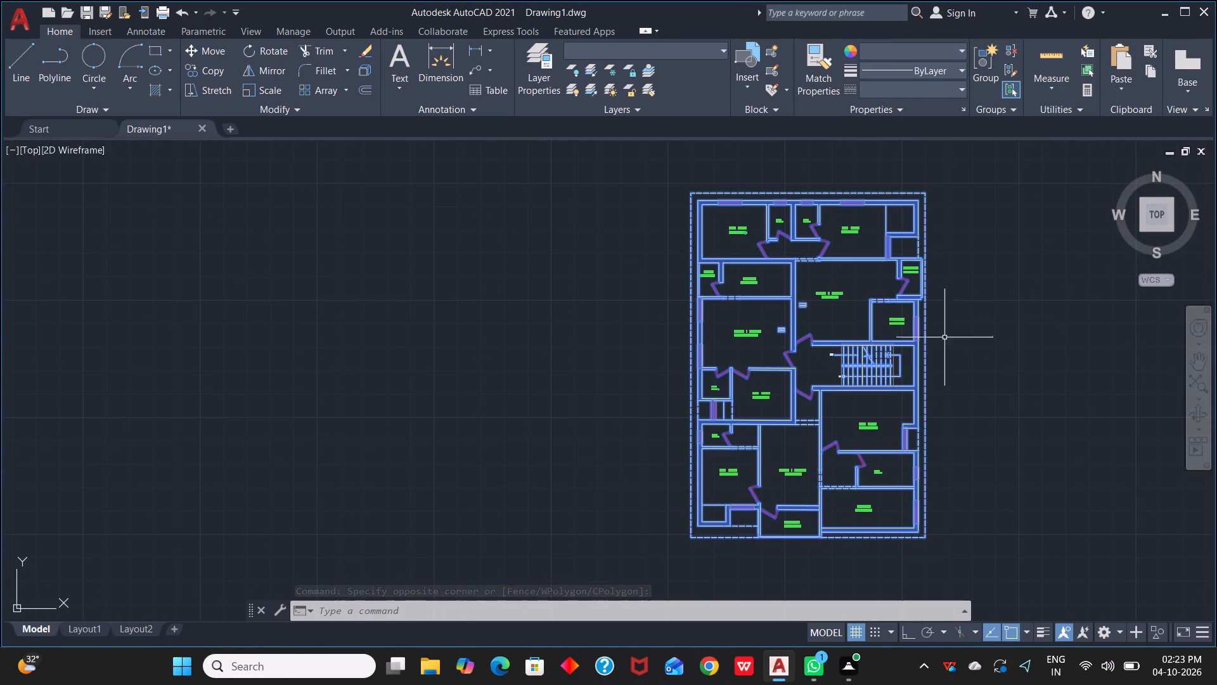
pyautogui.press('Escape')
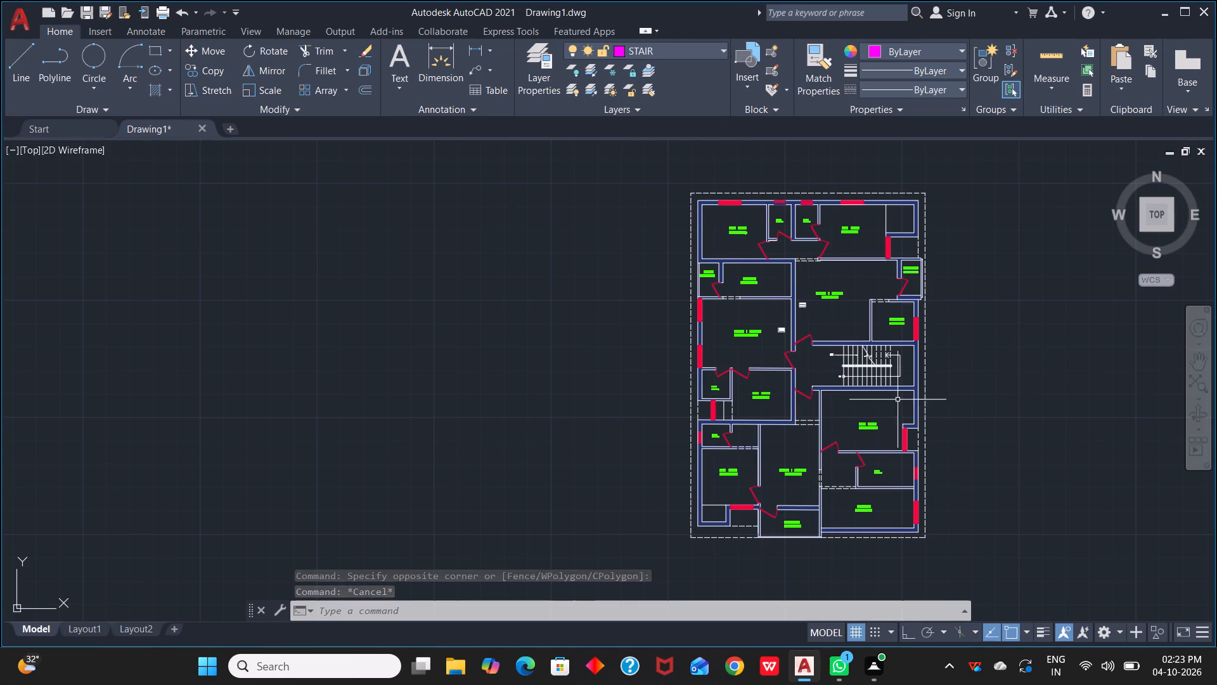
# Assign the staircase treads, handrail, direction arrows and DN/UP labels to the STAIR layer.
pyautogui.scroll(3, 896, 391)
pyautogui.click(613, 229)
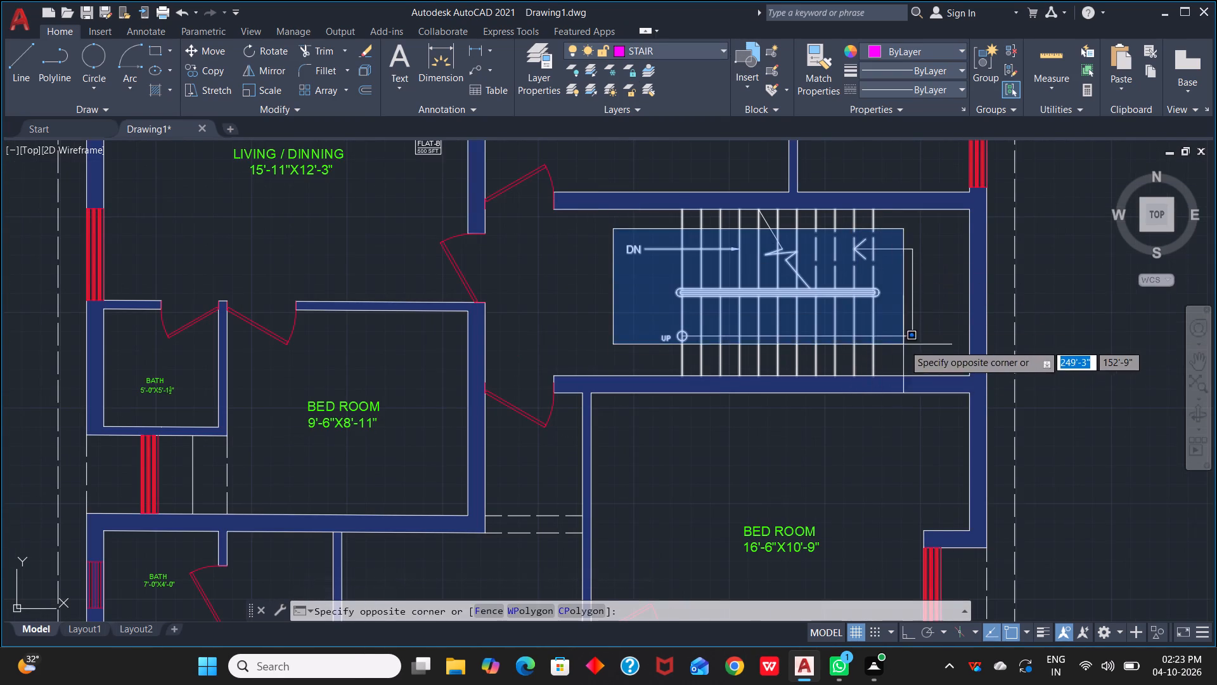
pyautogui.click(944, 363)
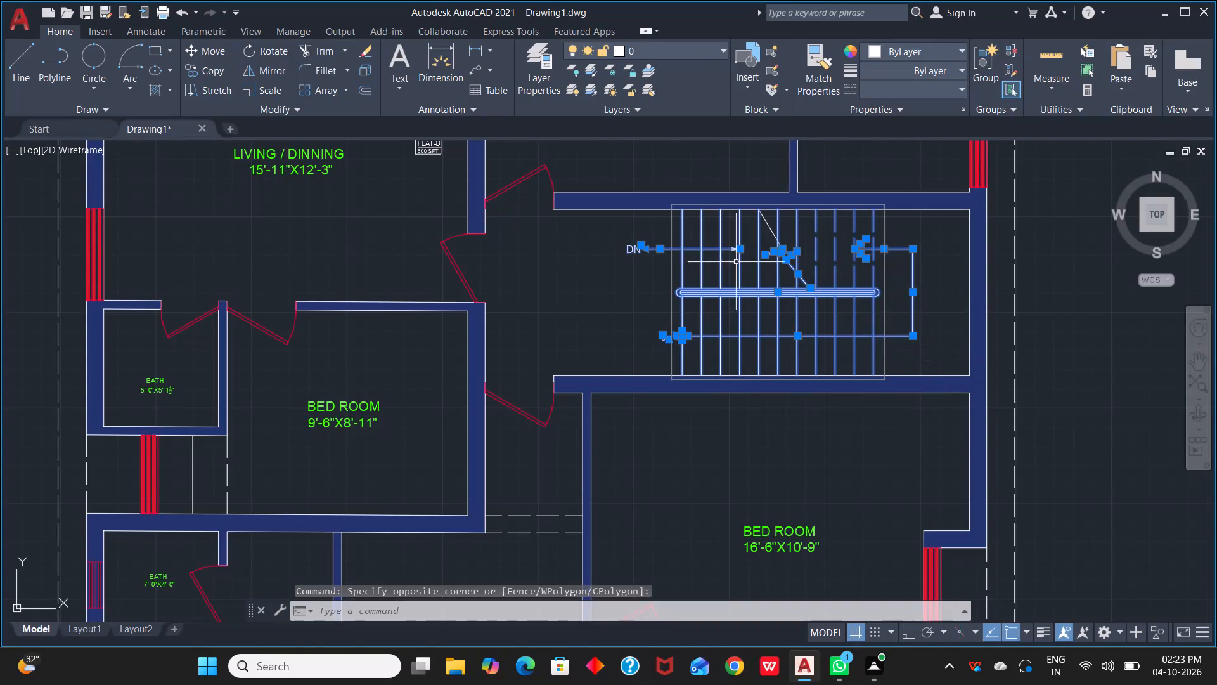
pyautogui.click(723, 46)
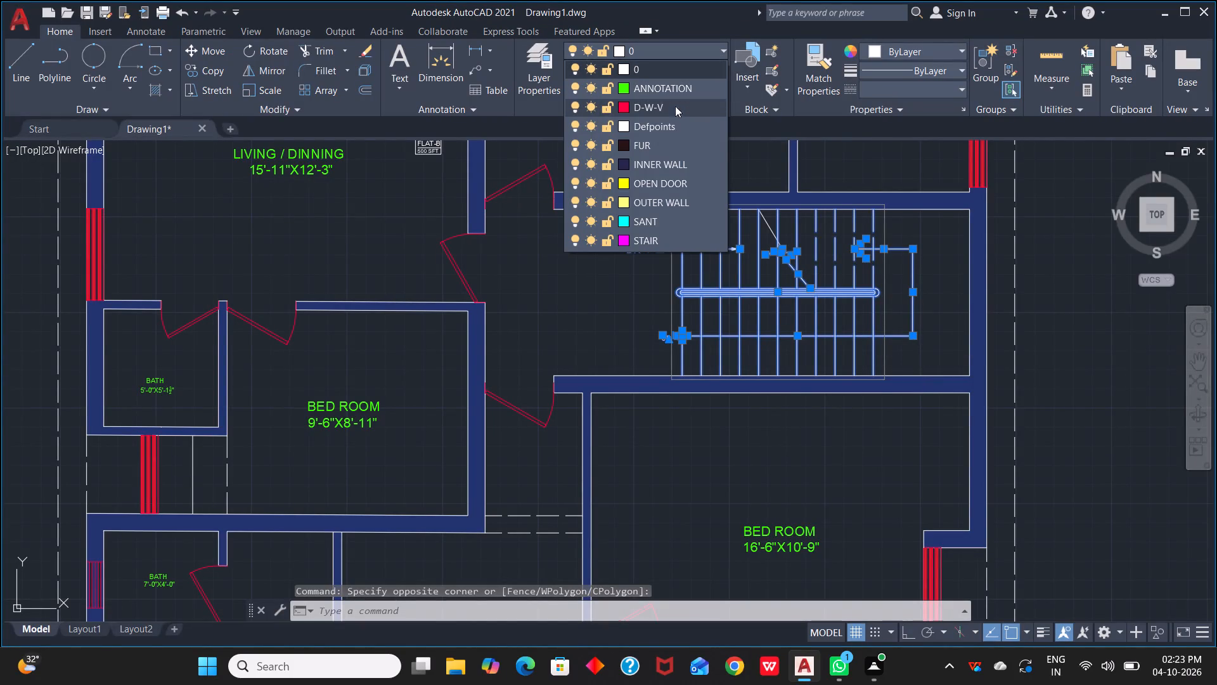
pyautogui.click(659, 237)
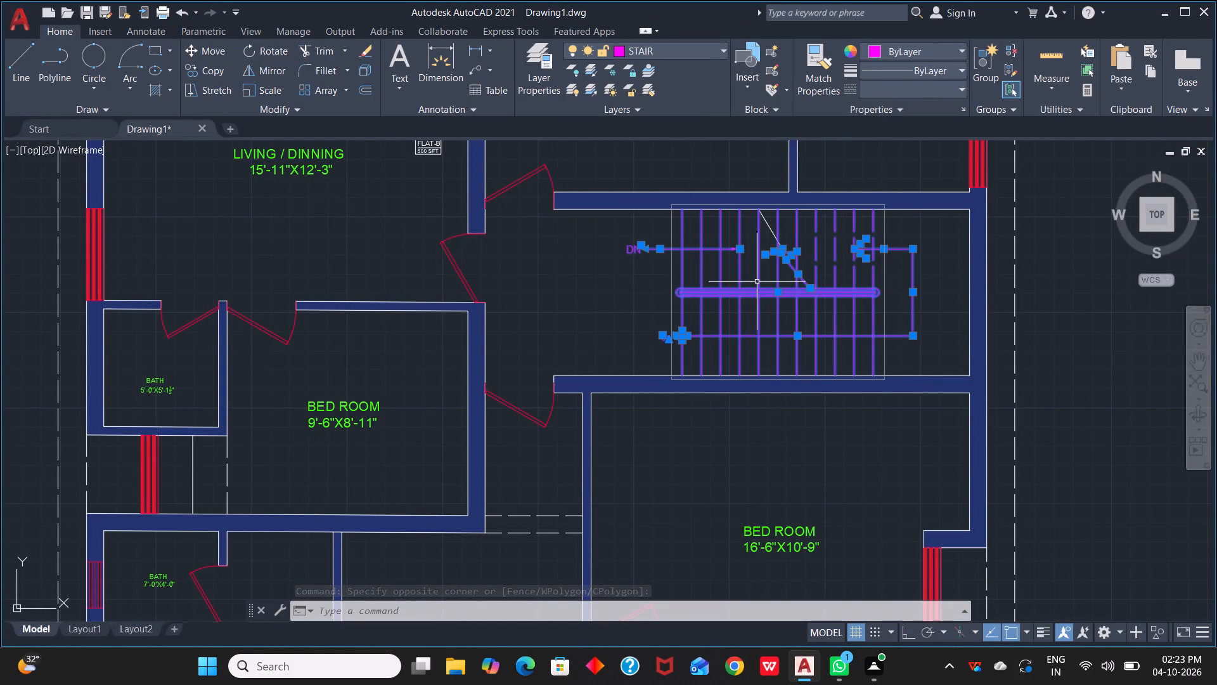
pyautogui.press('Escape')
# Assign the remaining white diagonal segment of the staircase break line to the STAIR layer.
pyautogui.scroll(-2, 1087, 299)
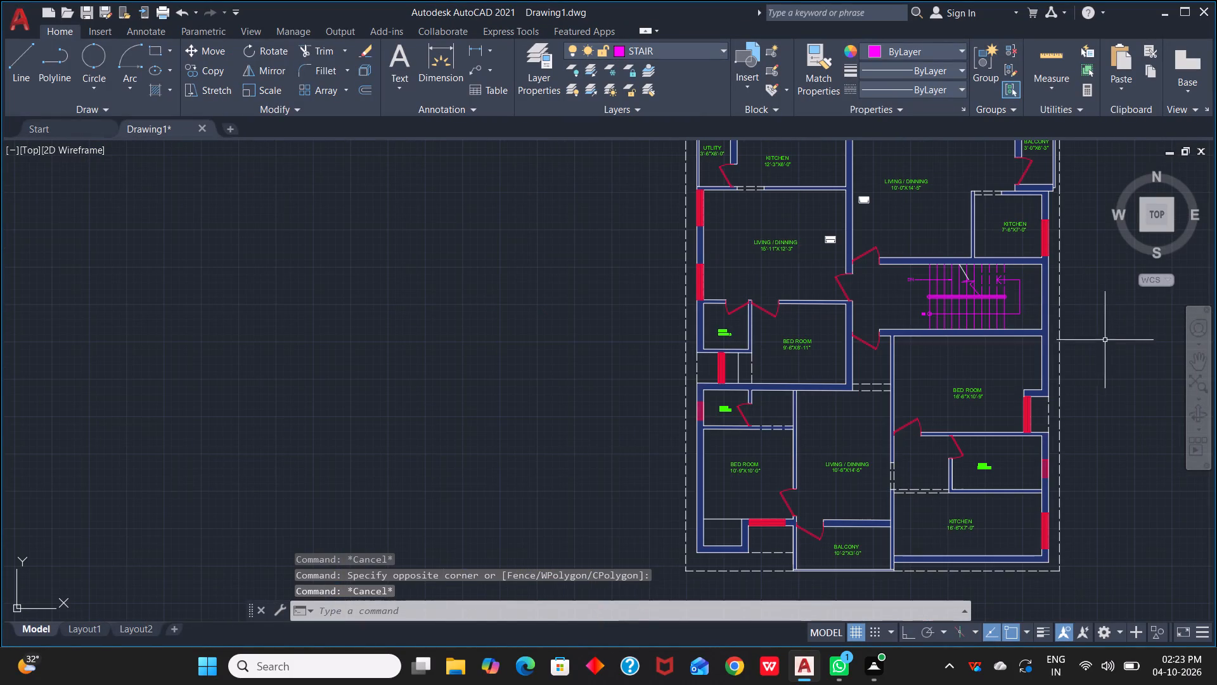
pyautogui.scroll(3, 951, 280)
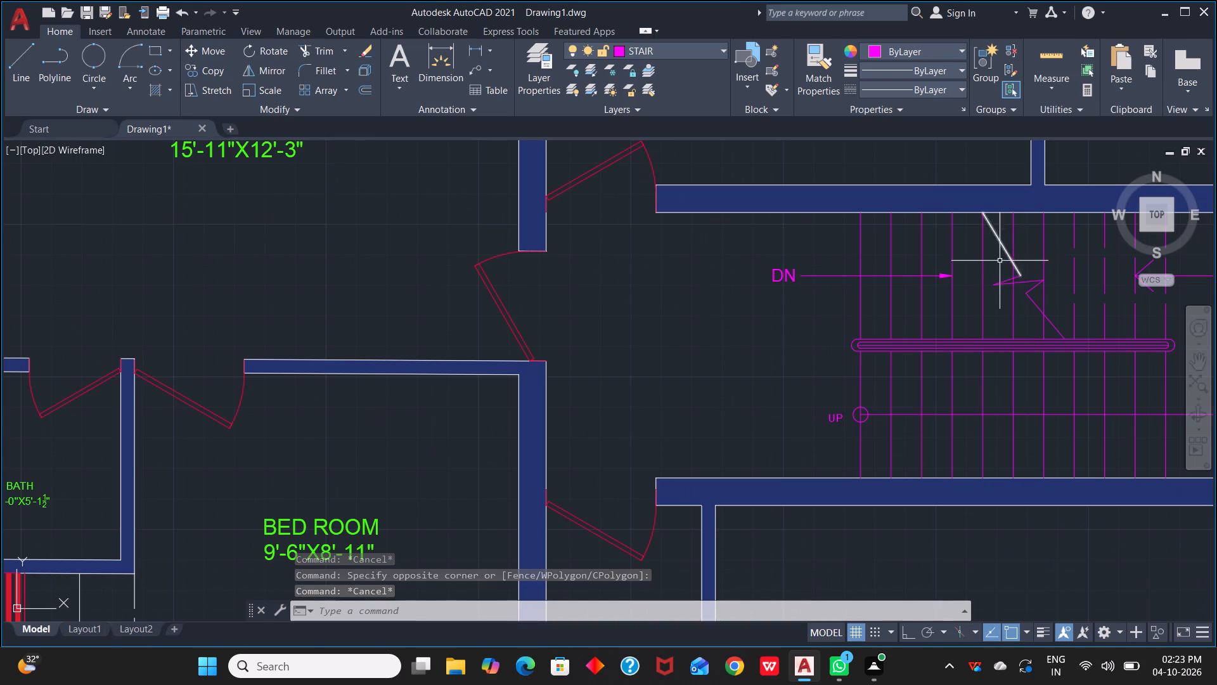
pyautogui.click(1004, 249)
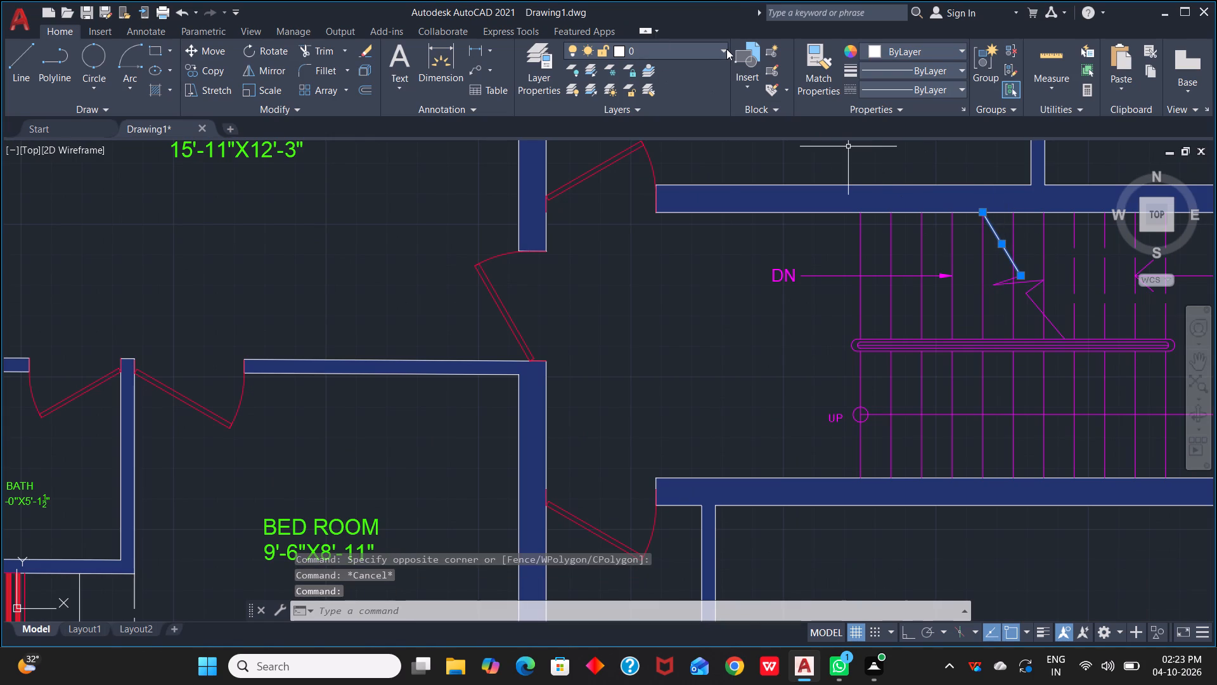
pyautogui.click(726, 49)
pyautogui.click(666, 240)
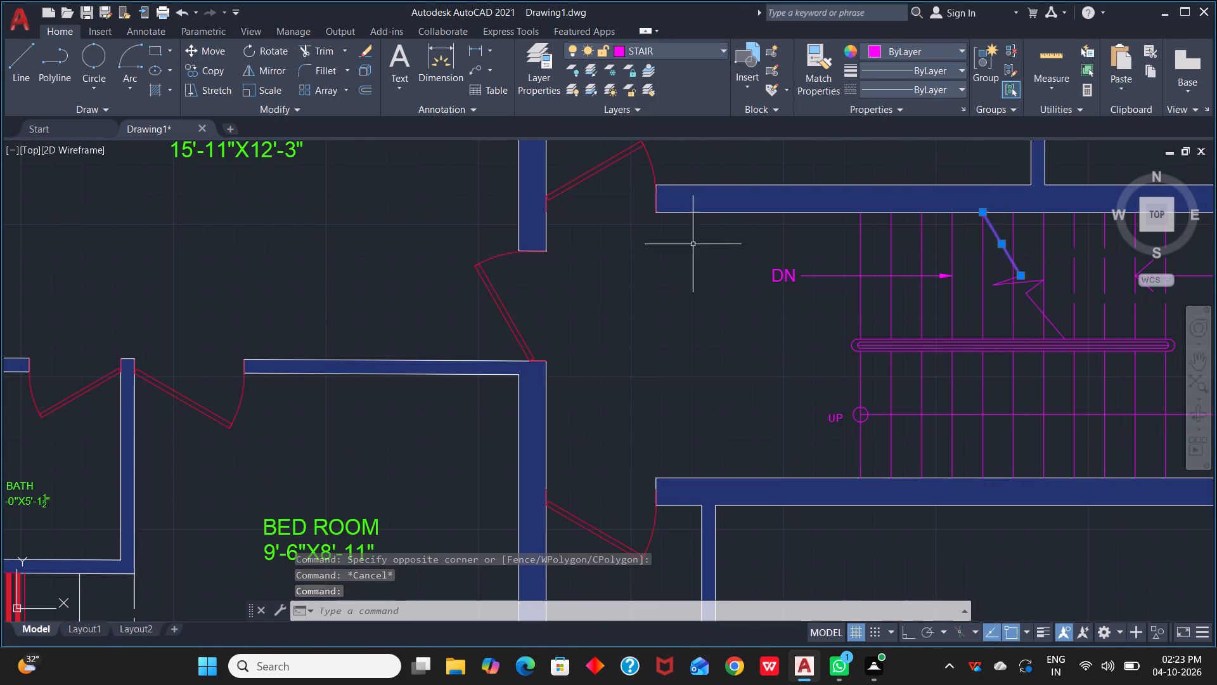
# Copy the boxed FLAT-B label from the 15'-11"X12'-3" LIVING / DINNING room into the 10'-6"X14'-5" LIVING / DINNING room, near its entrance.
pyautogui.press('Escape')
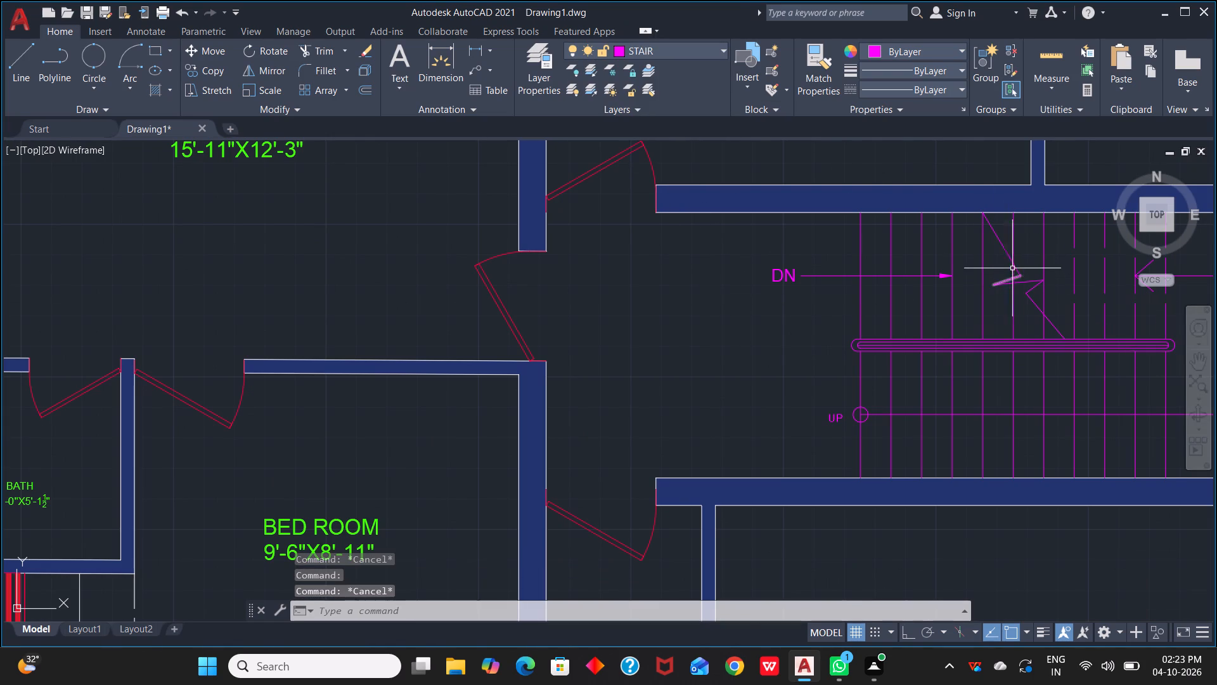
pyautogui.scroll(-2, 931, 337)
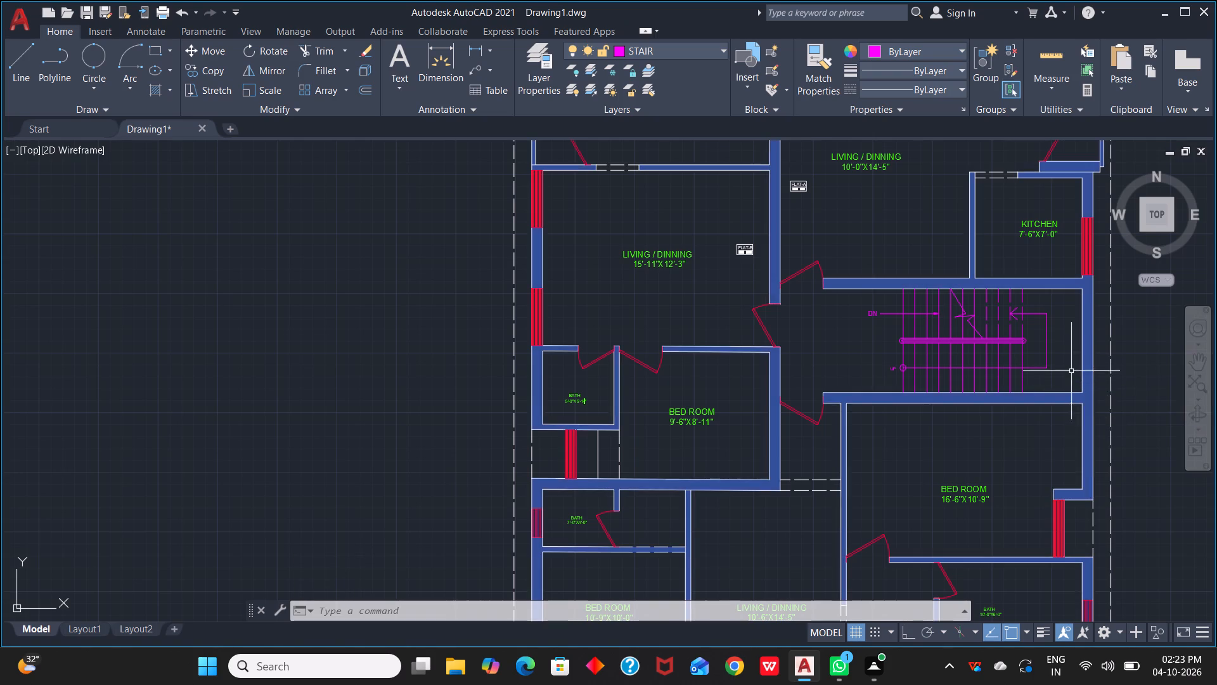
pyautogui.scroll(-2, 812, 323)
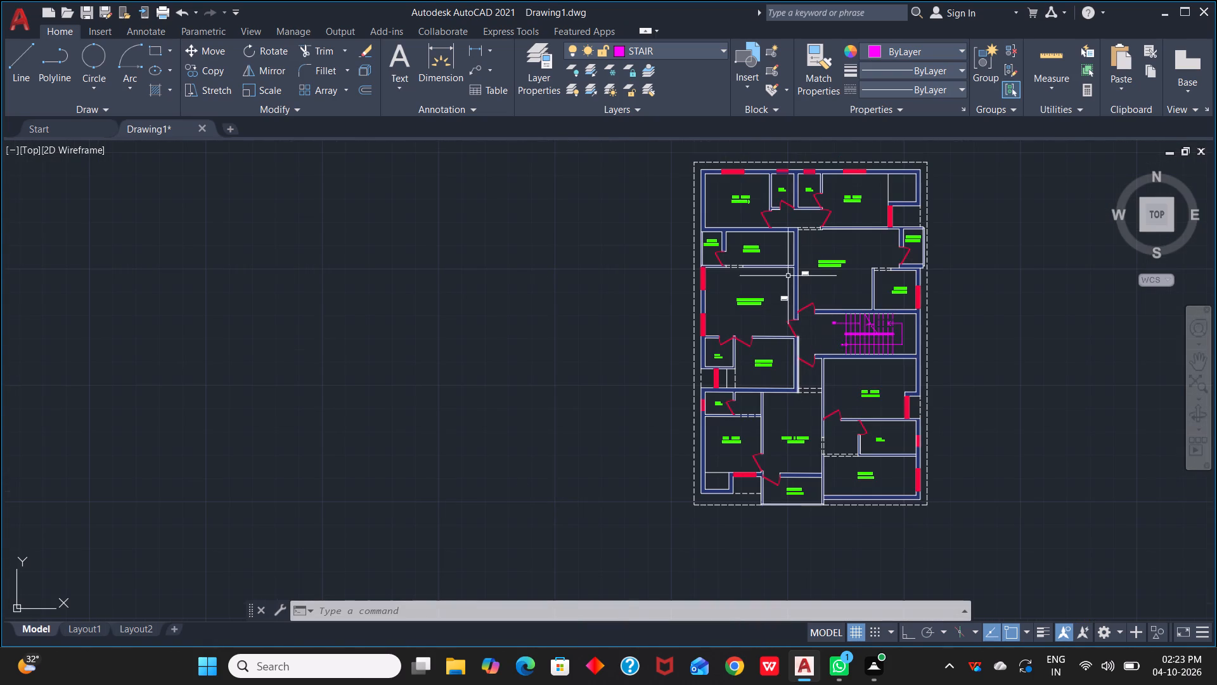
pyautogui.scroll(1, 786, 235)
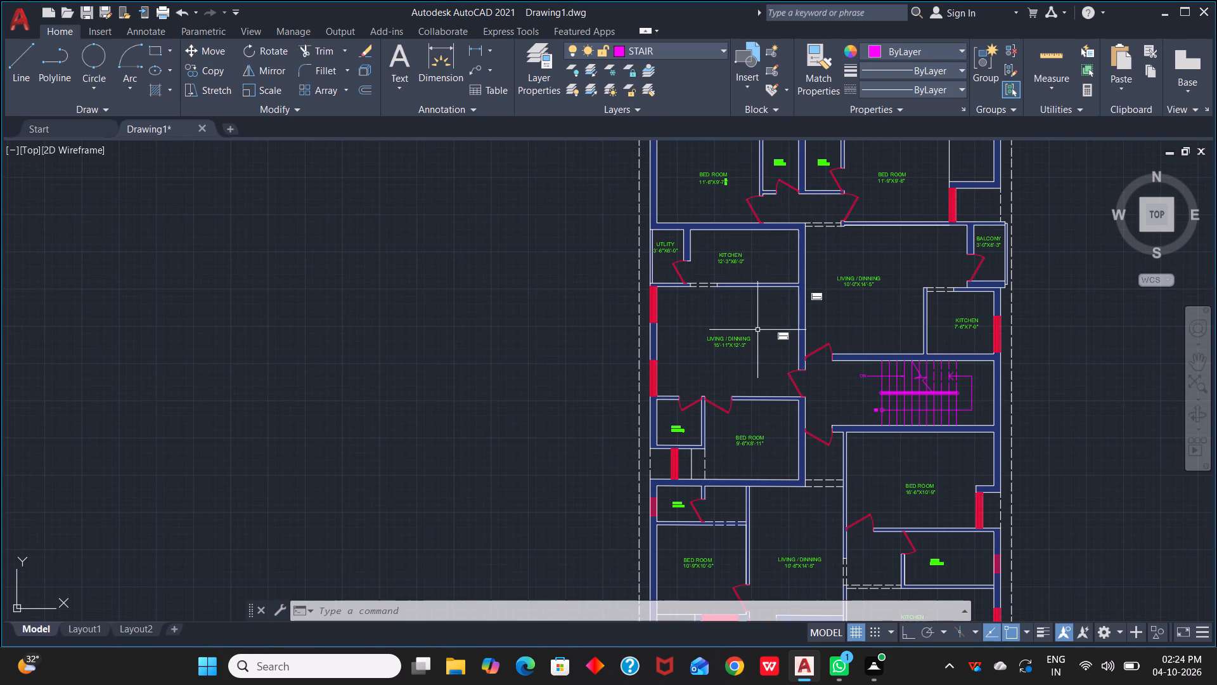
pyautogui.moveTo(757, 330); pyautogui.dragTo(759, 277, button='middle')
pyautogui.scroll(1, 763, 276)
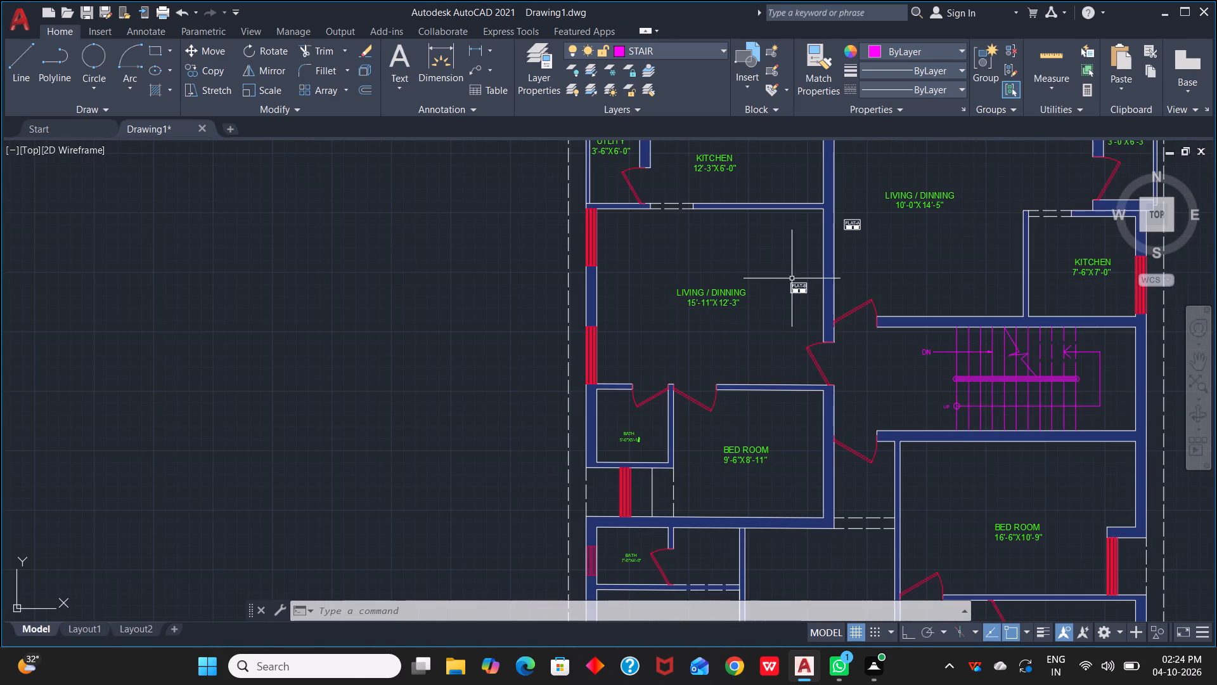
pyautogui.scroll(2, 792, 279)
pyautogui.click(785, 277)
pyautogui.click(833, 344)
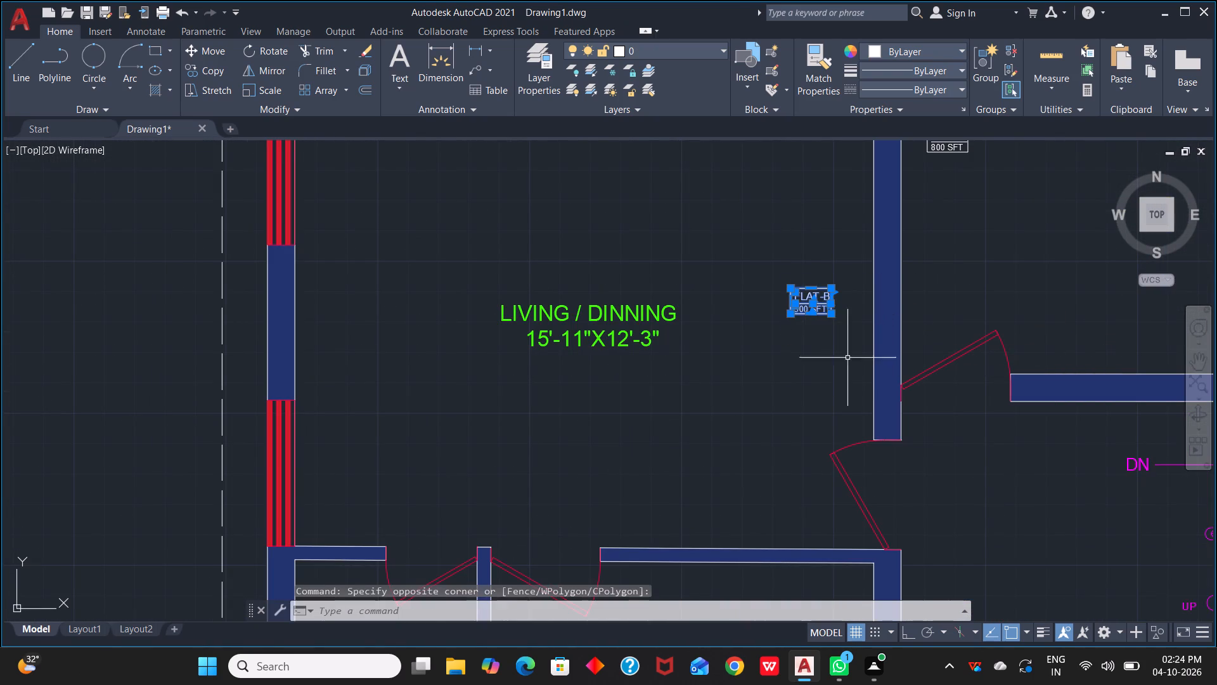
pyautogui.write('CO')
pyautogui.press('space')
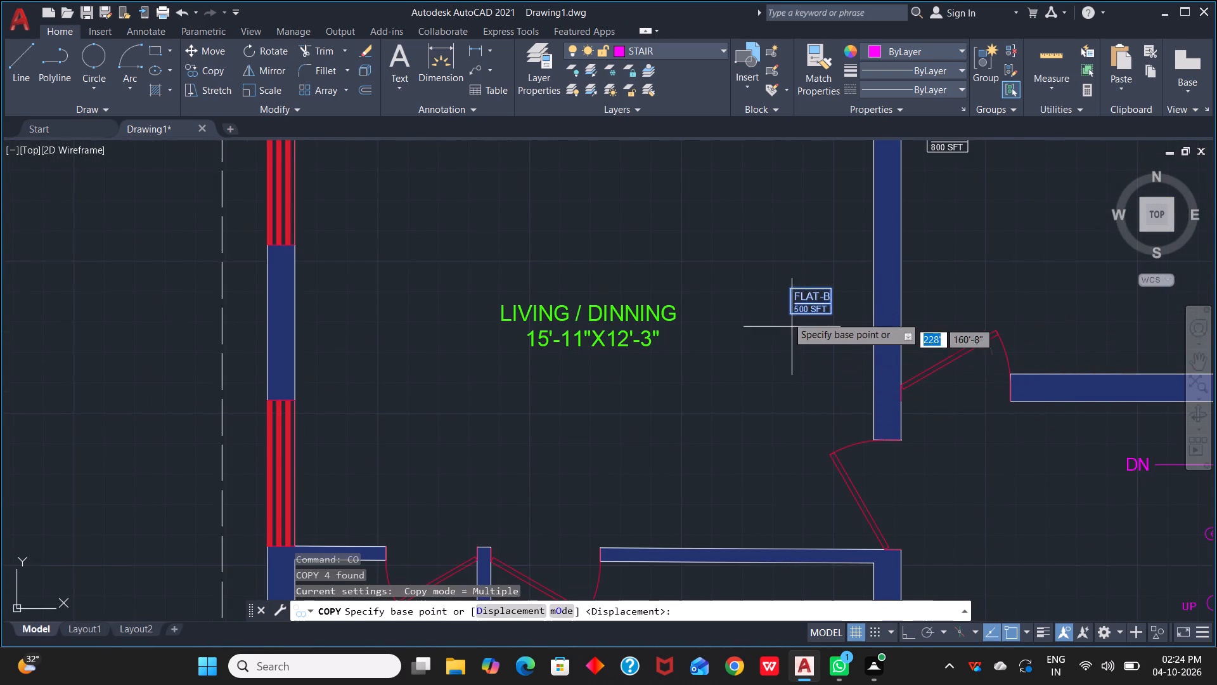
pyautogui.click(789, 287)
pyautogui.scroll(-3, 758, 466)
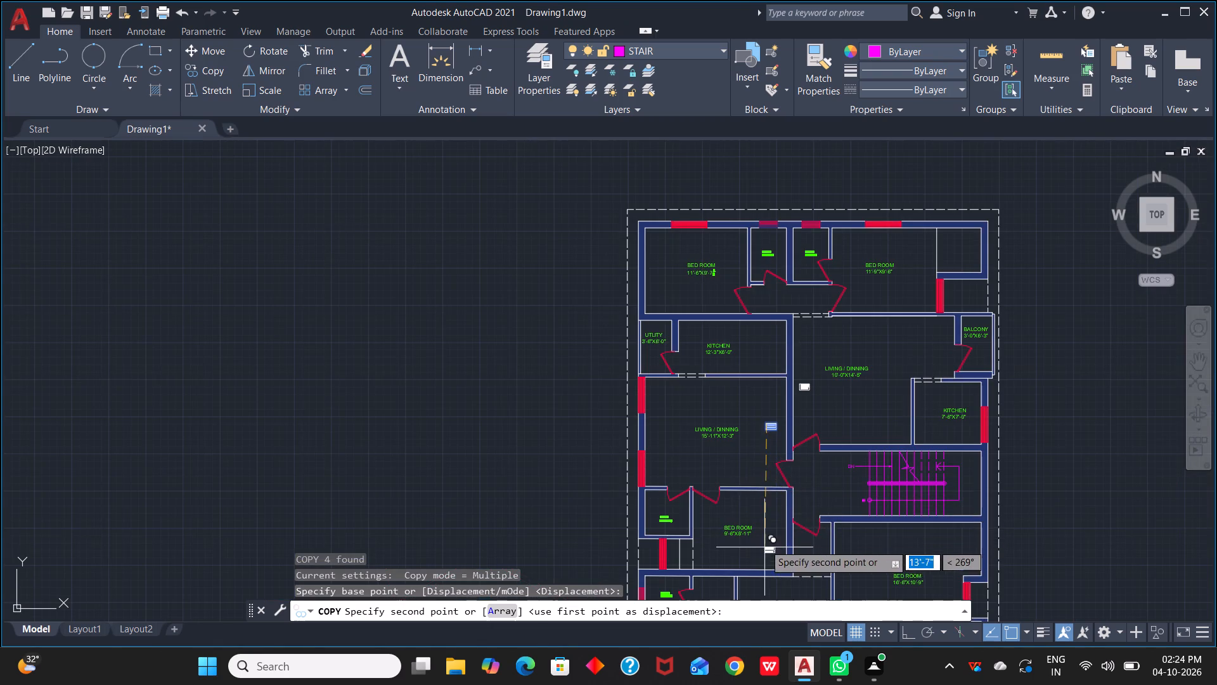
pyautogui.moveTo(764, 544); pyautogui.dragTo(815, 421, button='middle')
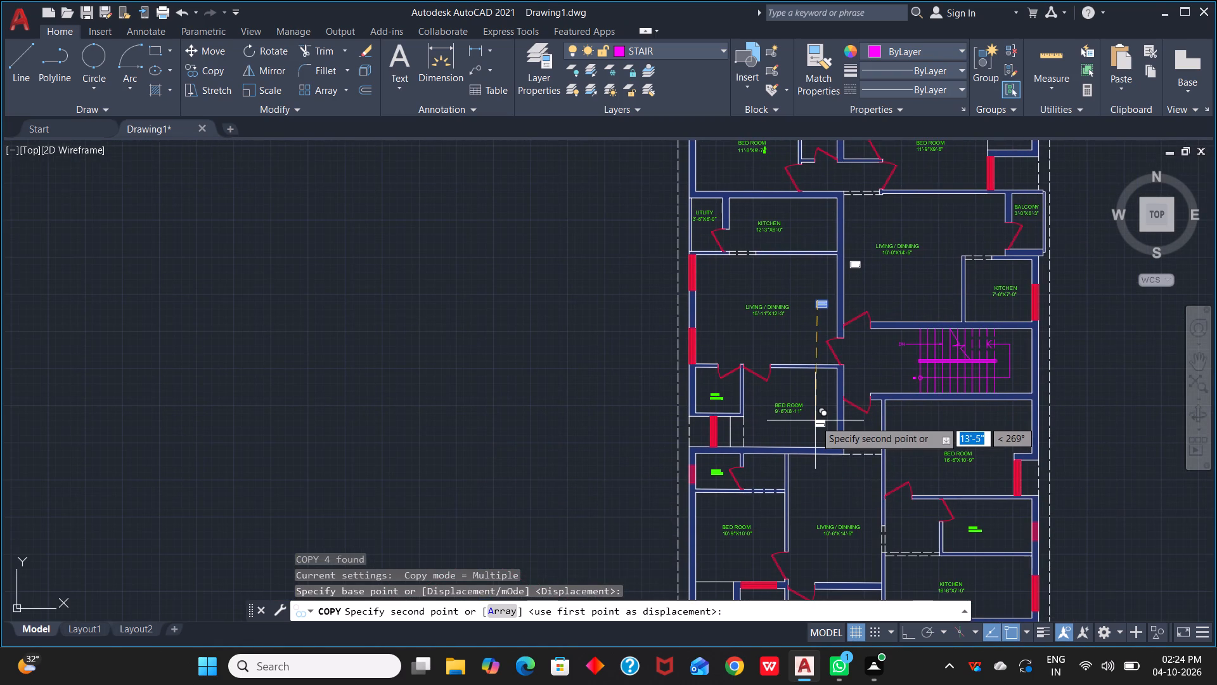
pyautogui.click(855, 464)
pyautogui.press('Escape')
# Change the copied label's flat name to FLAT-C.
pyautogui.scroll(4, 863, 490)
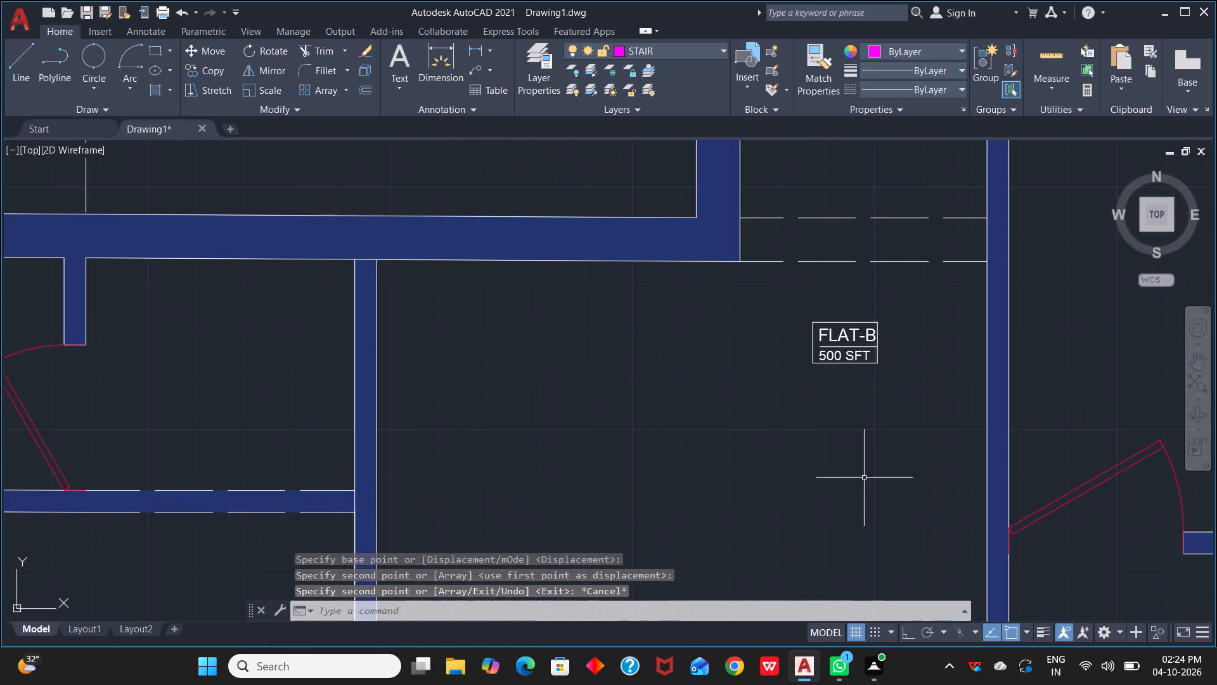
pyautogui.click(842, 339)
pyautogui.rightClick(840, 350)
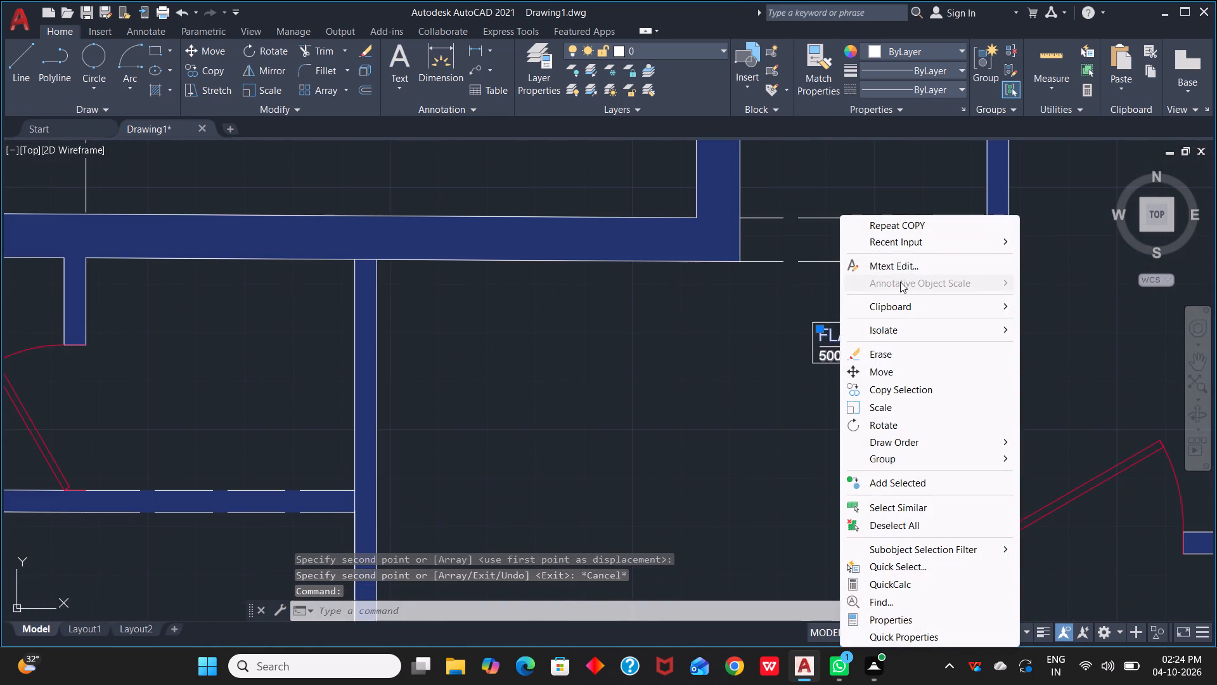
pyautogui.click(898, 270)
pyautogui.scroll(2, 877, 337)
pyautogui.click(876, 337)
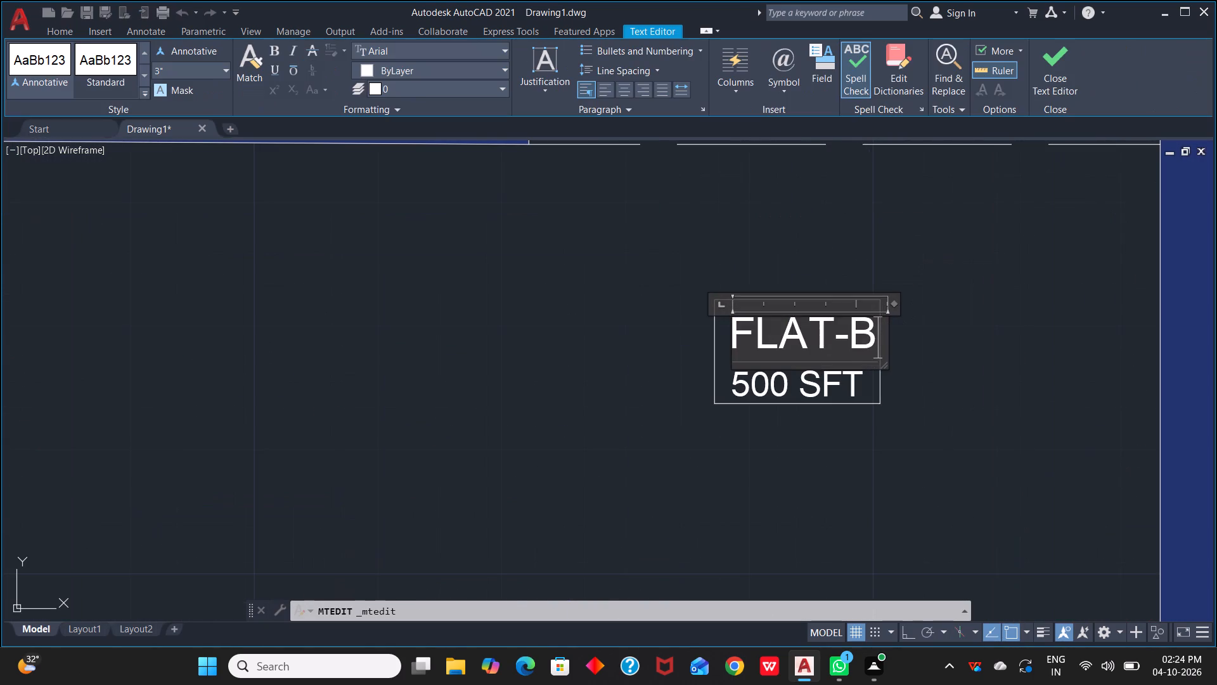
pyautogui.press('BackSpace')
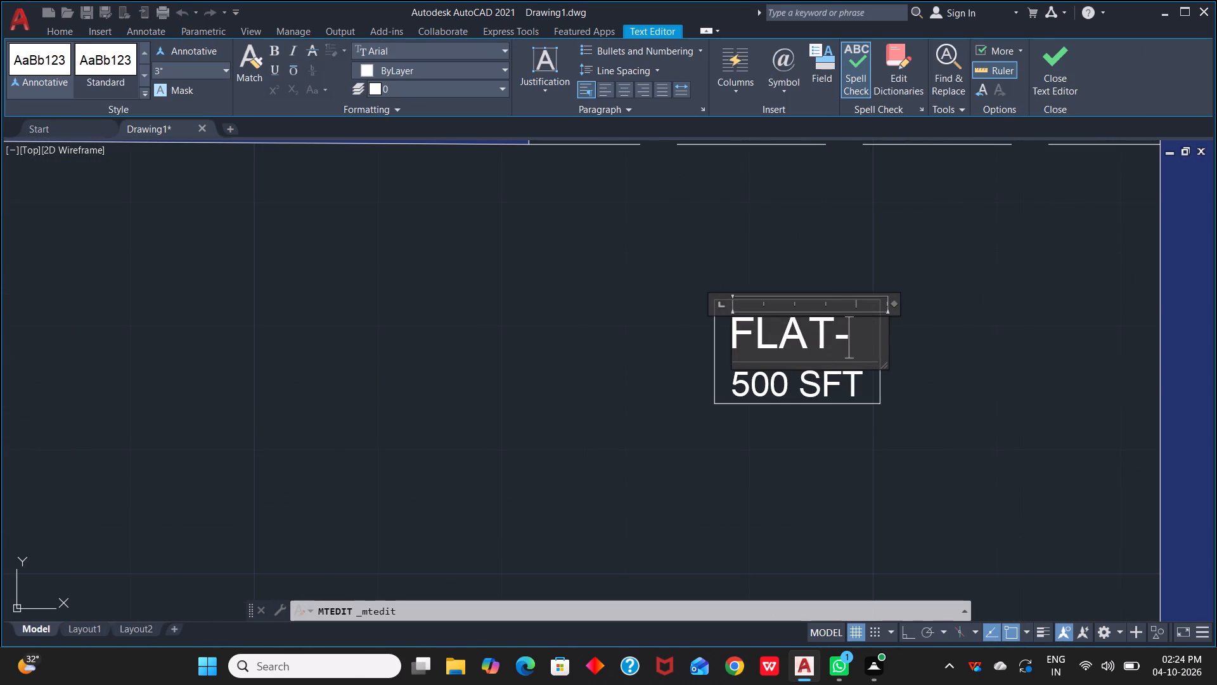
pyautogui.press('c')
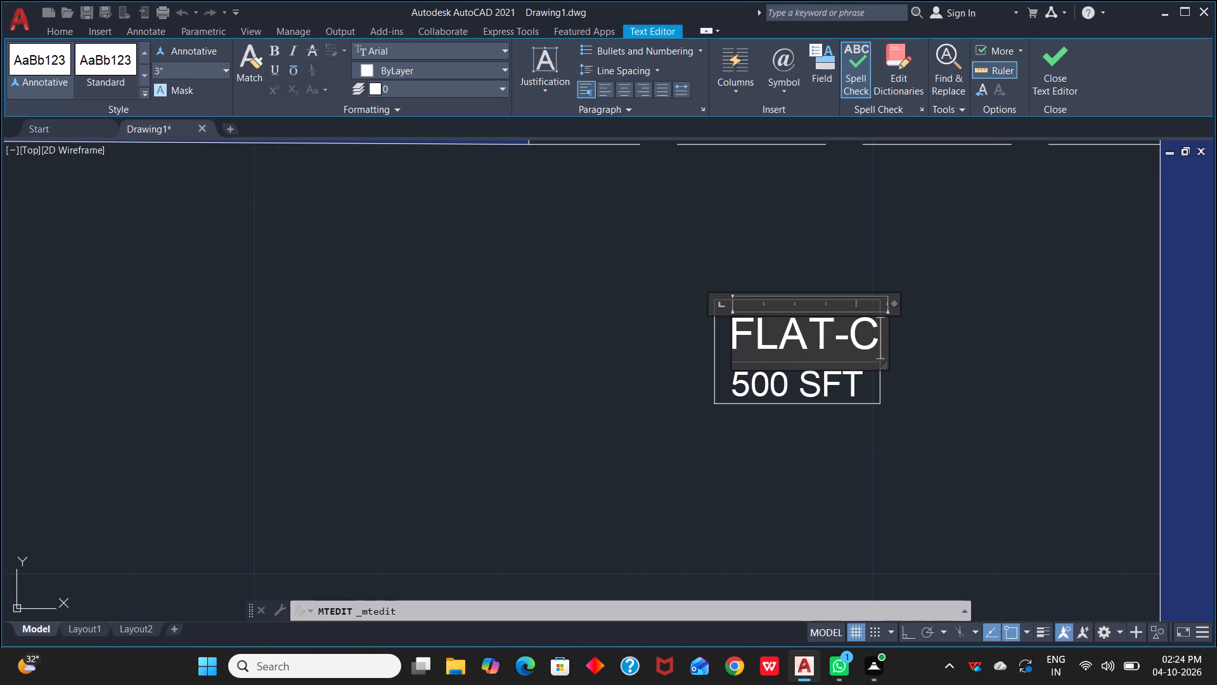
pyautogui.click(787, 389)
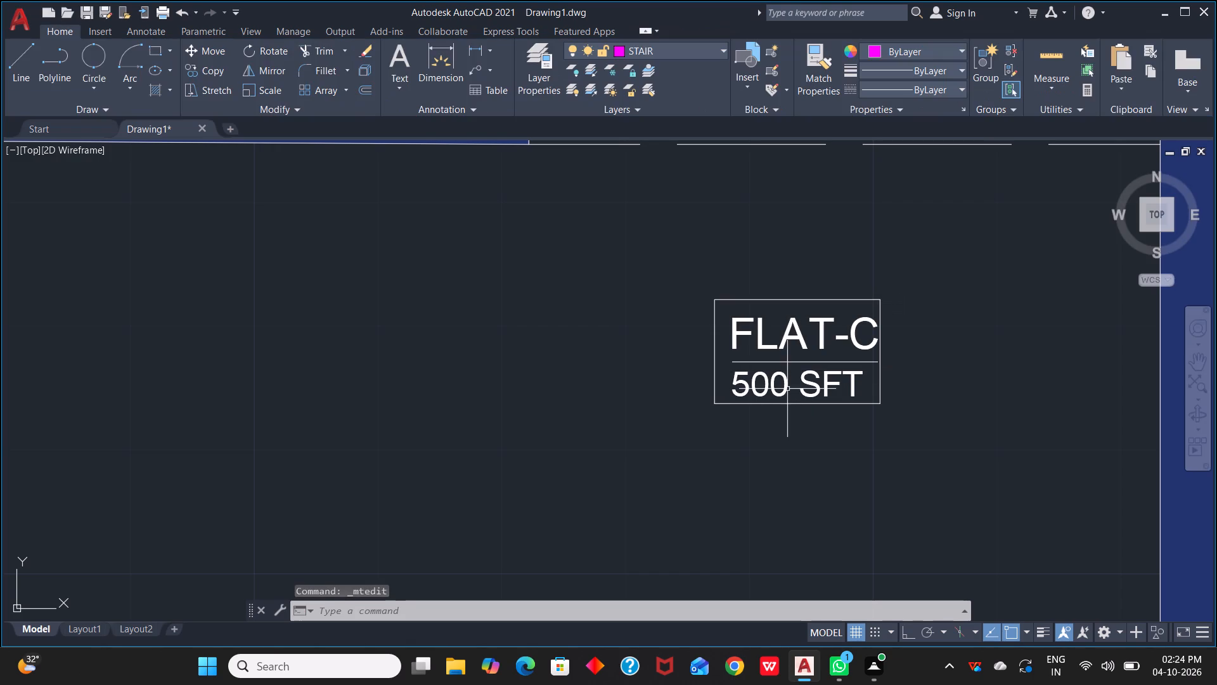
# Change the area text in the FLAT-C label to 865 SFT.
pyautogui.click(768, 386)
pyautogui.rightClick(768, 386)
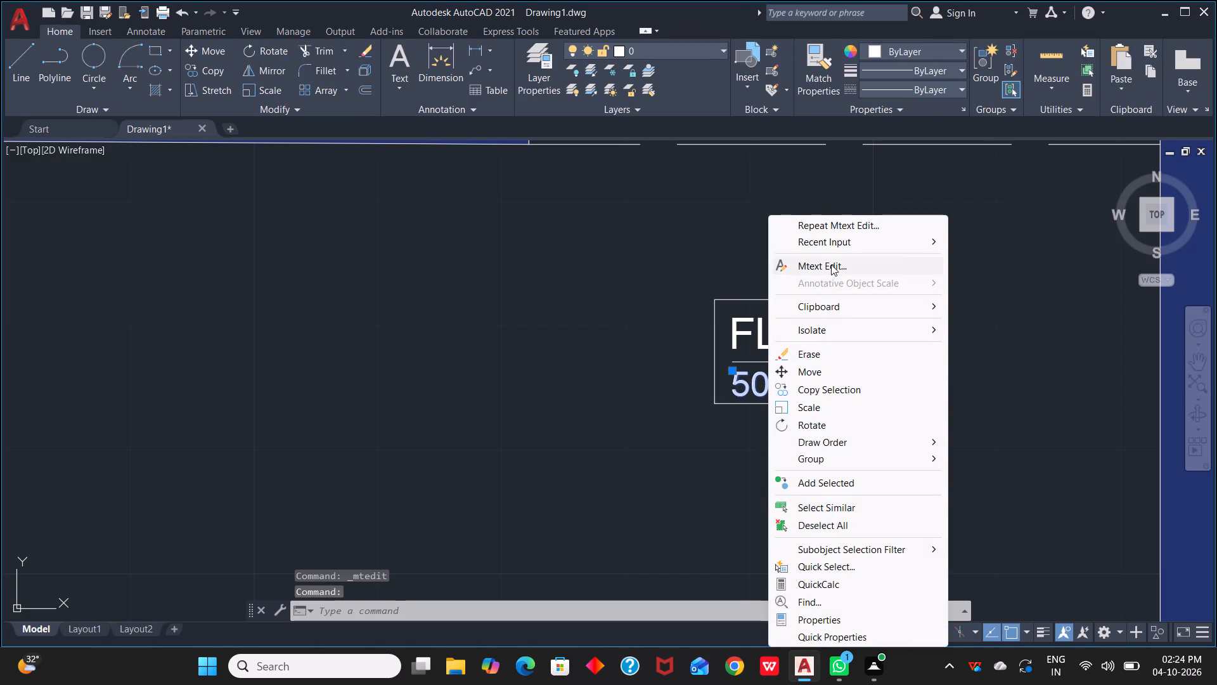
pyautogui.click(831, 264)
pyautogui.click(791, 388)
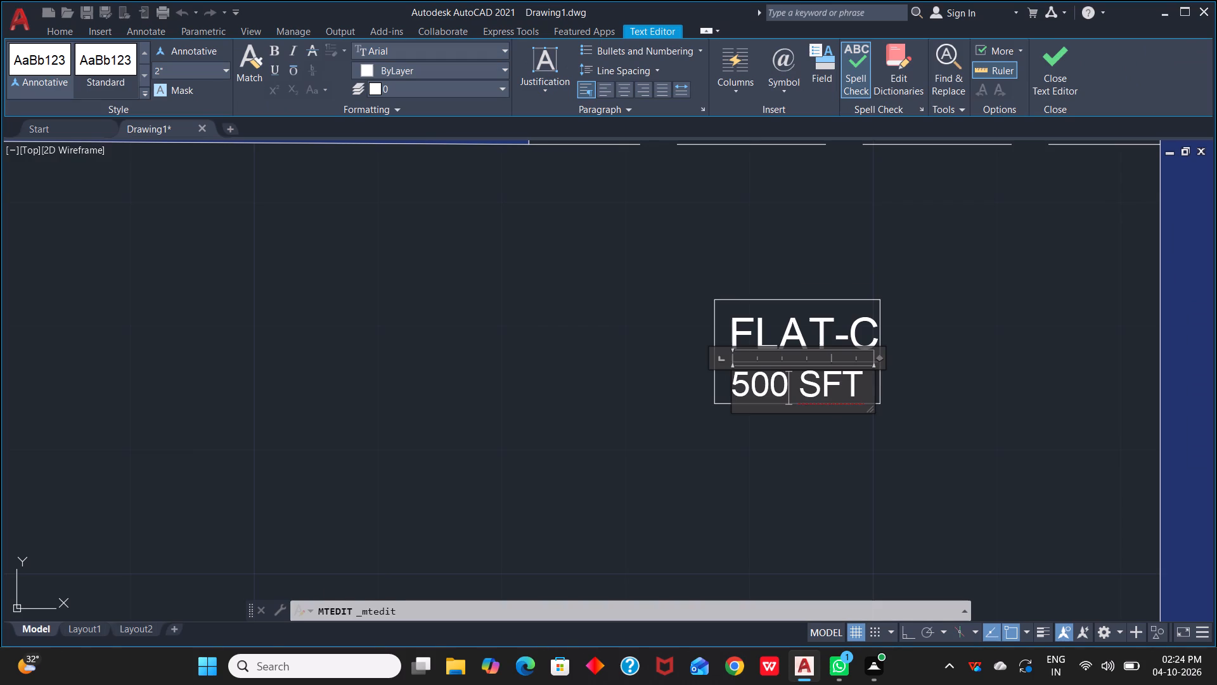
pyautogui.press('BackSpace')
pyautogui.press('BackSpace')
pyautogui.press('BackSpace')
pyautogui.press('8')
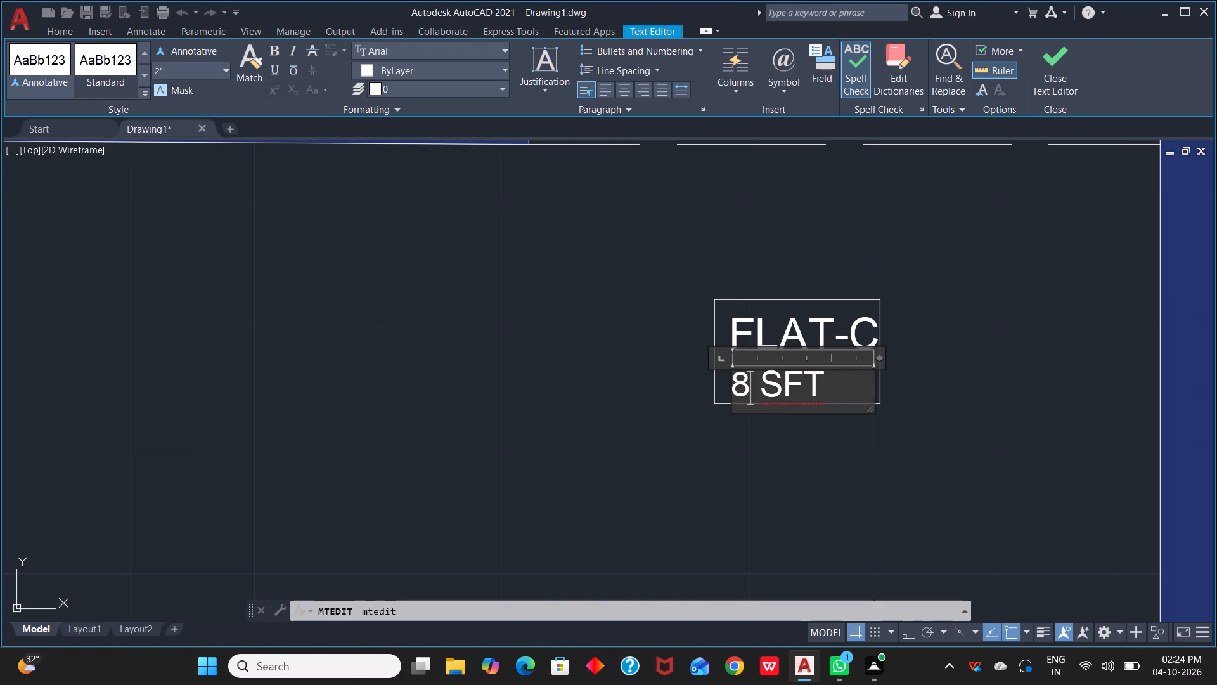
pyautogui.press('6')
pyautogui.press('5')
pyautogui.click(831, 450)
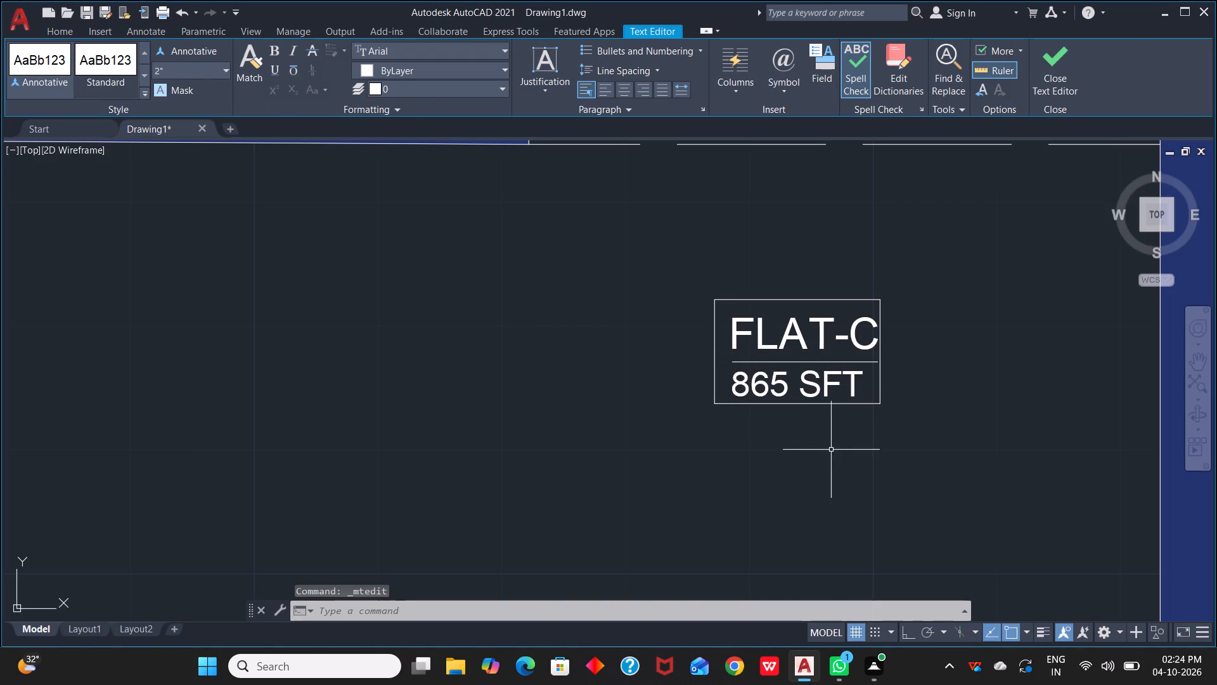
pyautogui.press('Escape')
# Group the FLAT-C label's texts, divider line and frame into one object.
pyautogui.scroll(-1, 971, 384)
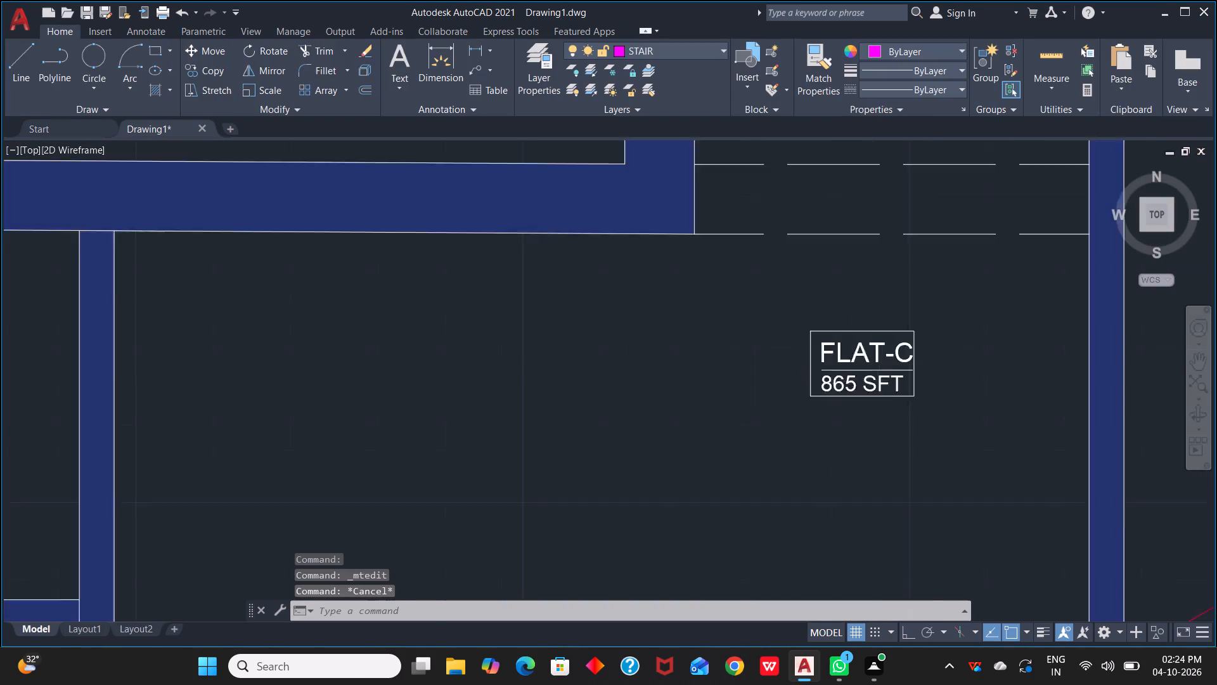
pyautogui.scroll(-3, 971, 384)
pyautogui.scroll(2, 945, 384)
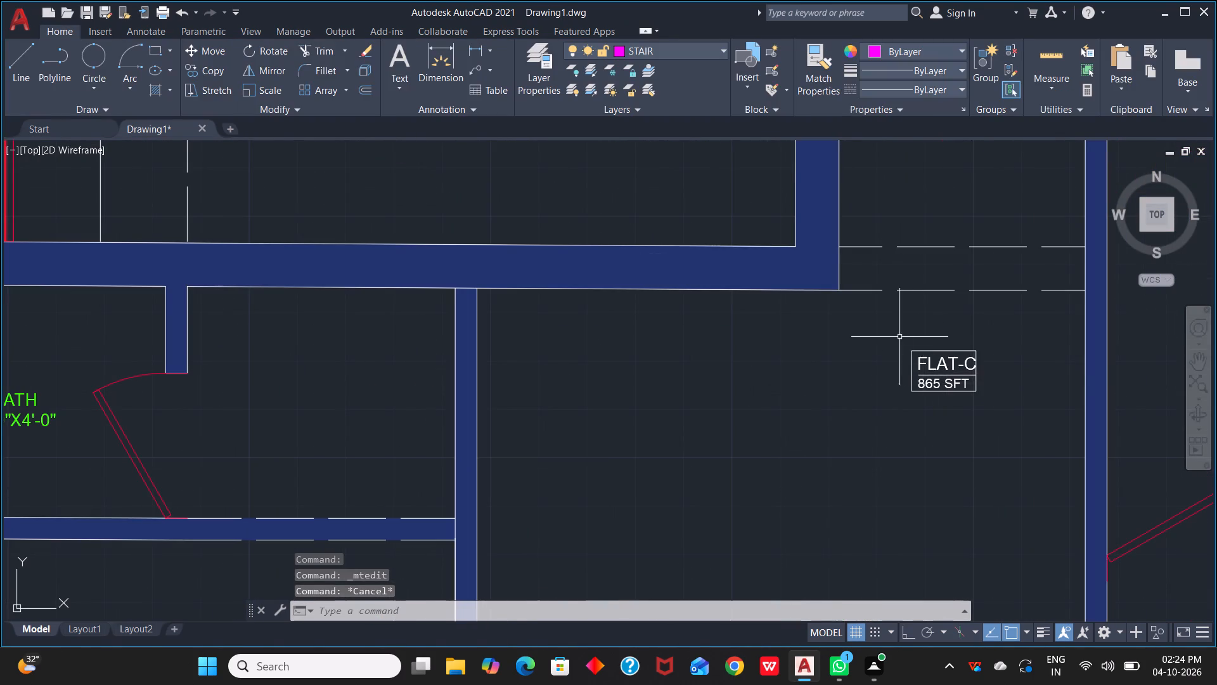
pyautogui.click(899, 337)
pyautogui.click(1007, 412)
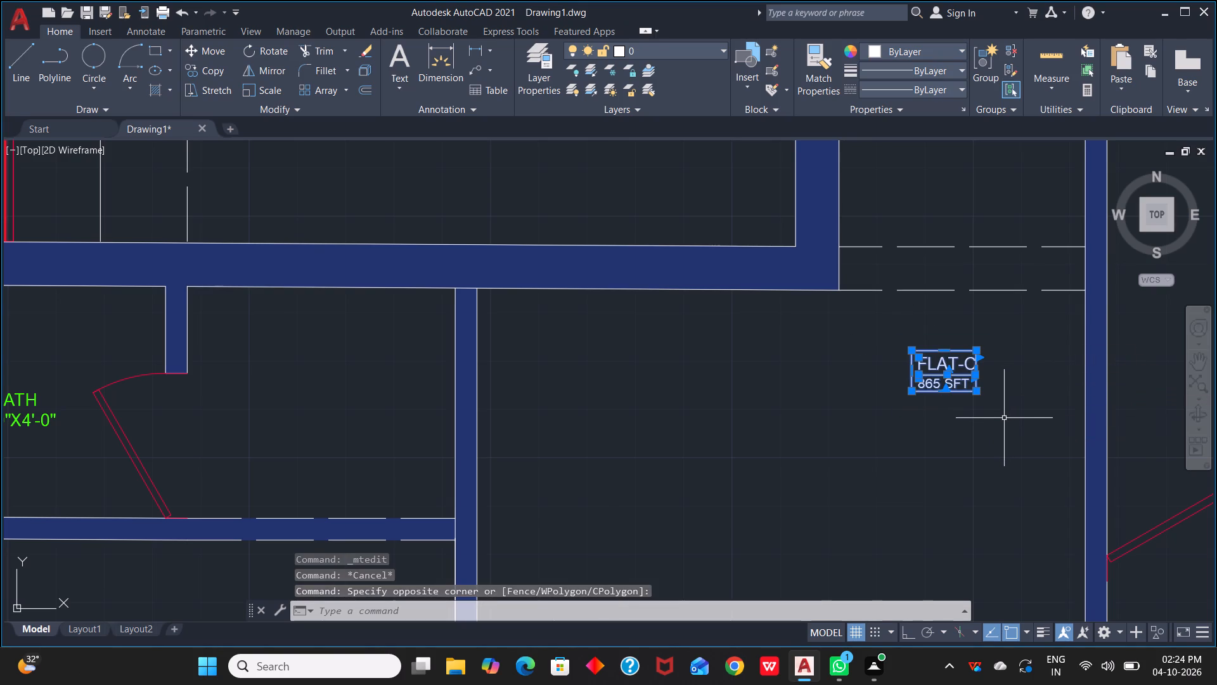
pyautogui.write('G')
pyautogui.press('space')
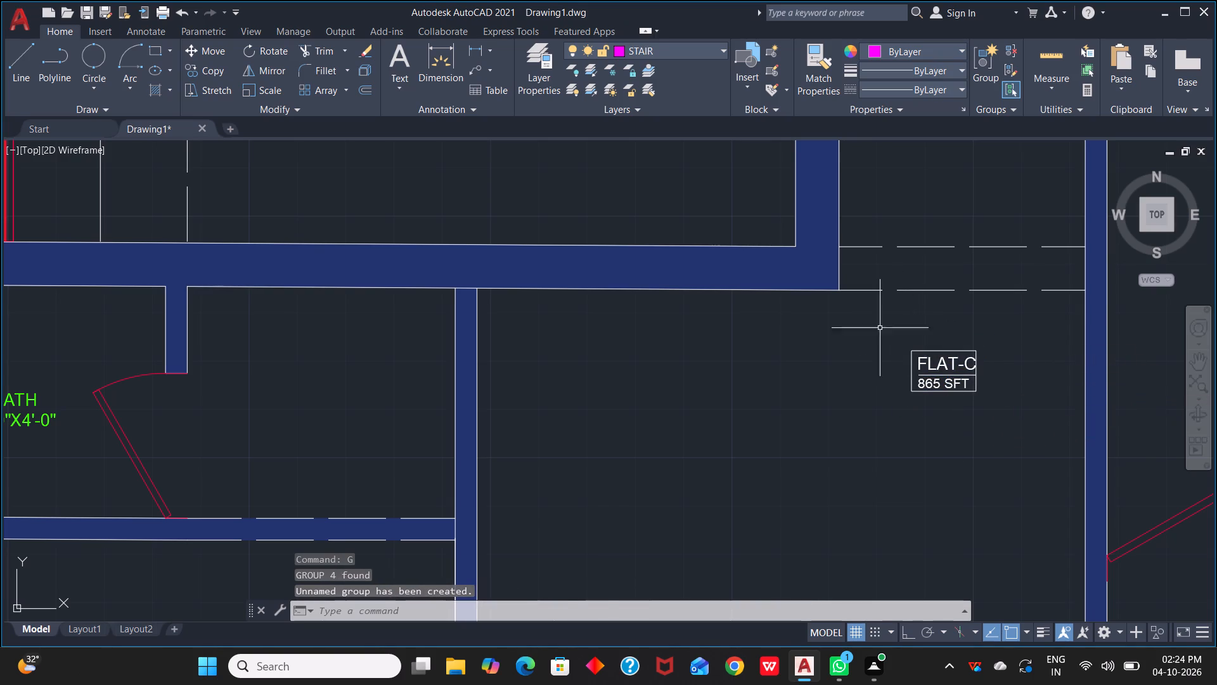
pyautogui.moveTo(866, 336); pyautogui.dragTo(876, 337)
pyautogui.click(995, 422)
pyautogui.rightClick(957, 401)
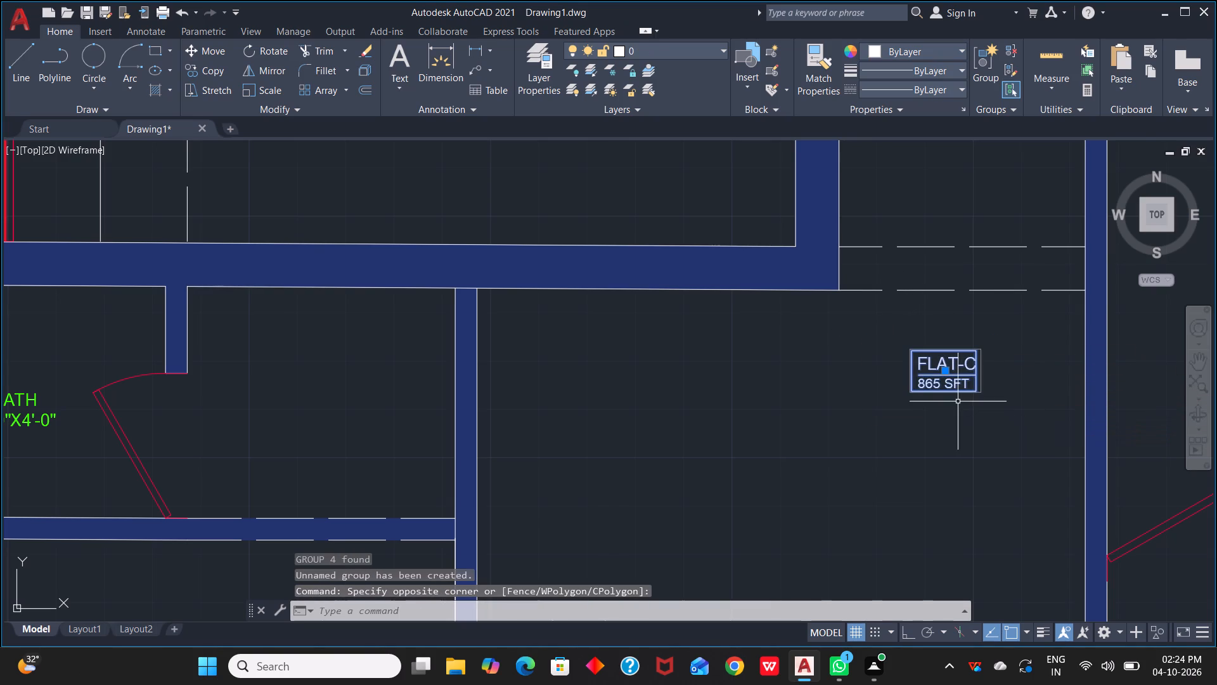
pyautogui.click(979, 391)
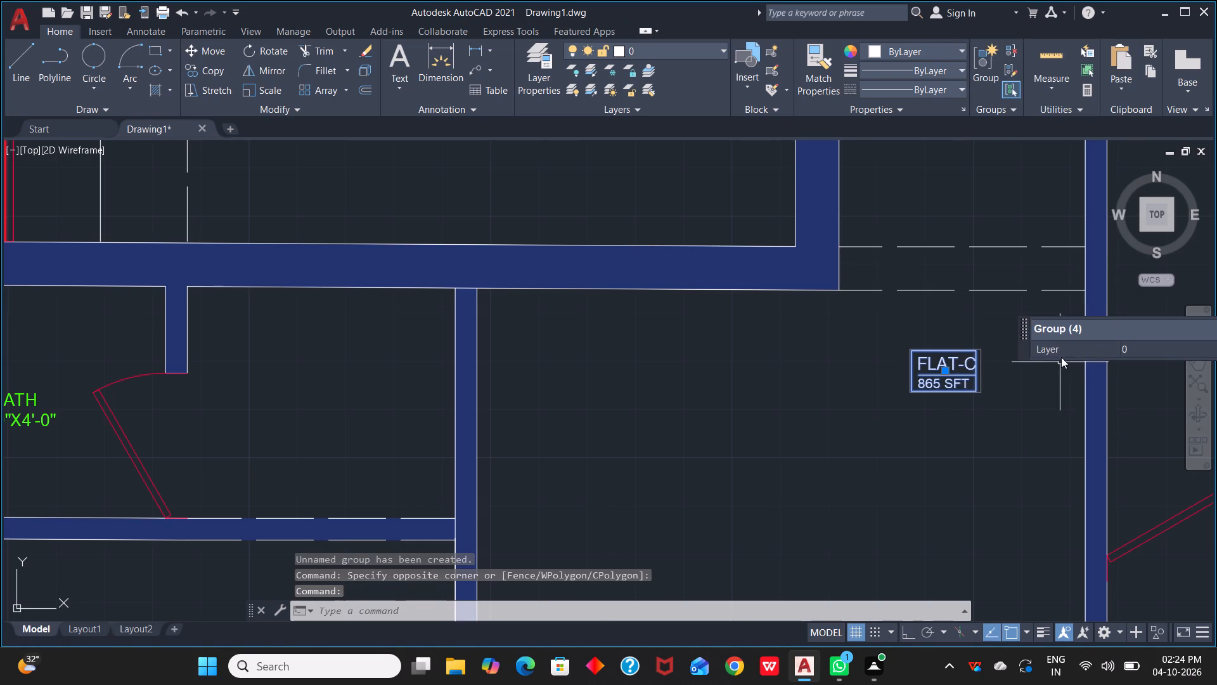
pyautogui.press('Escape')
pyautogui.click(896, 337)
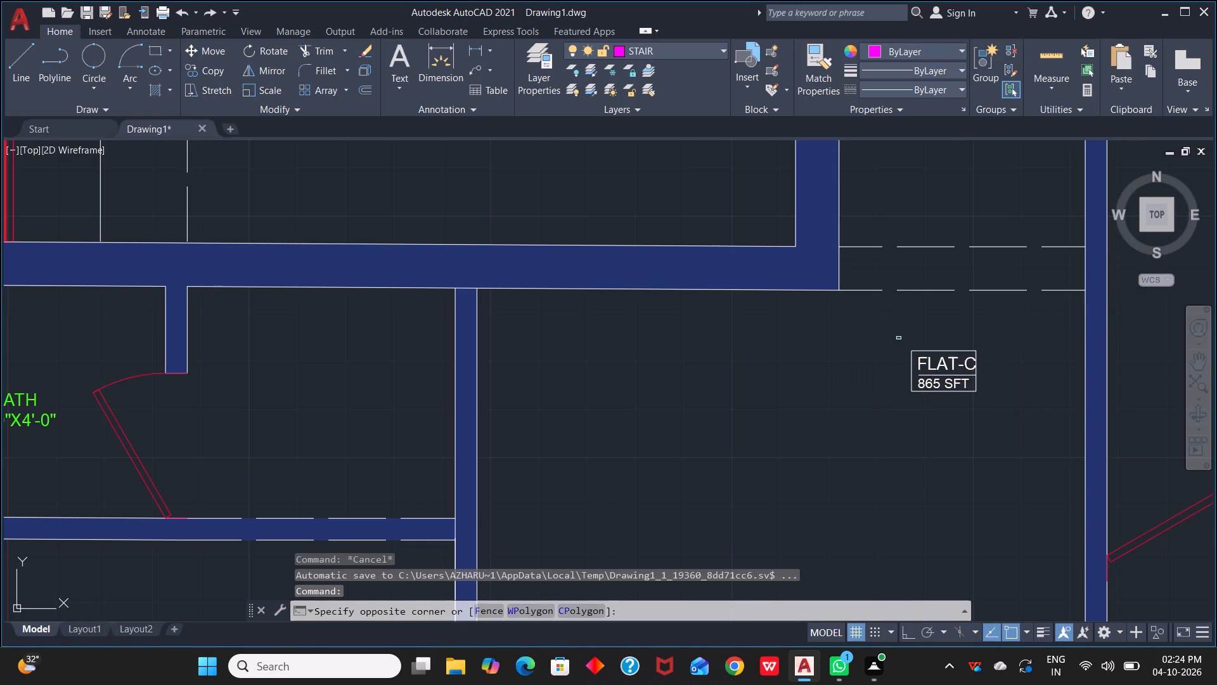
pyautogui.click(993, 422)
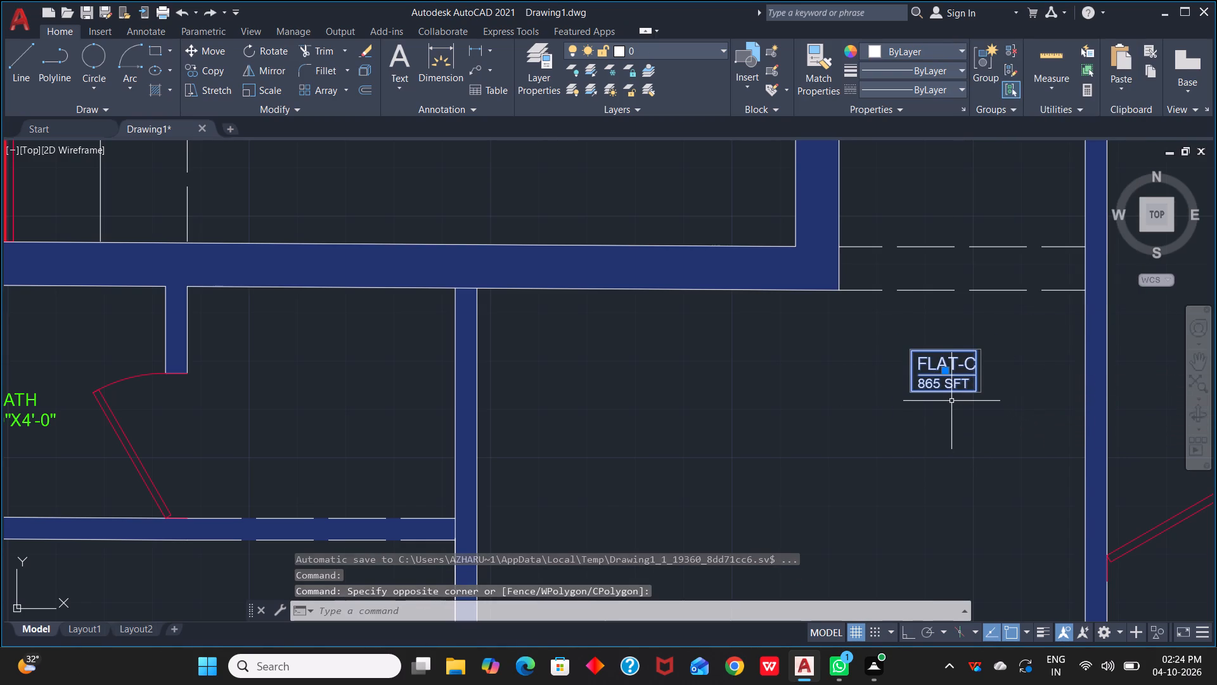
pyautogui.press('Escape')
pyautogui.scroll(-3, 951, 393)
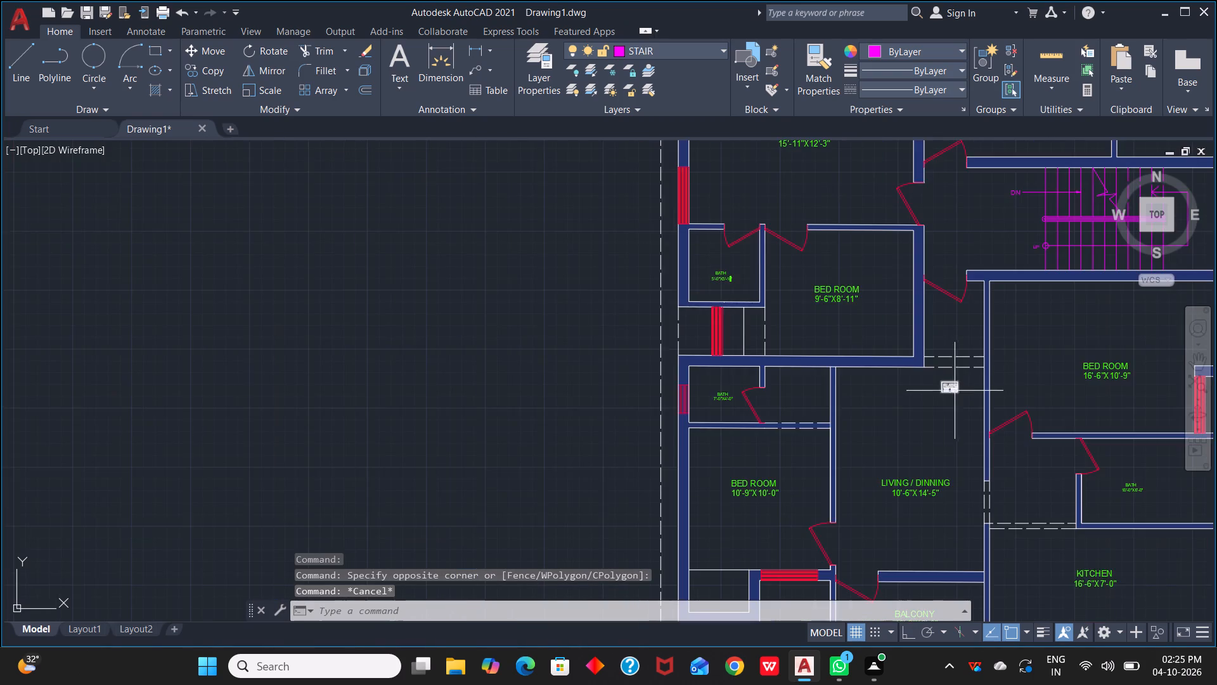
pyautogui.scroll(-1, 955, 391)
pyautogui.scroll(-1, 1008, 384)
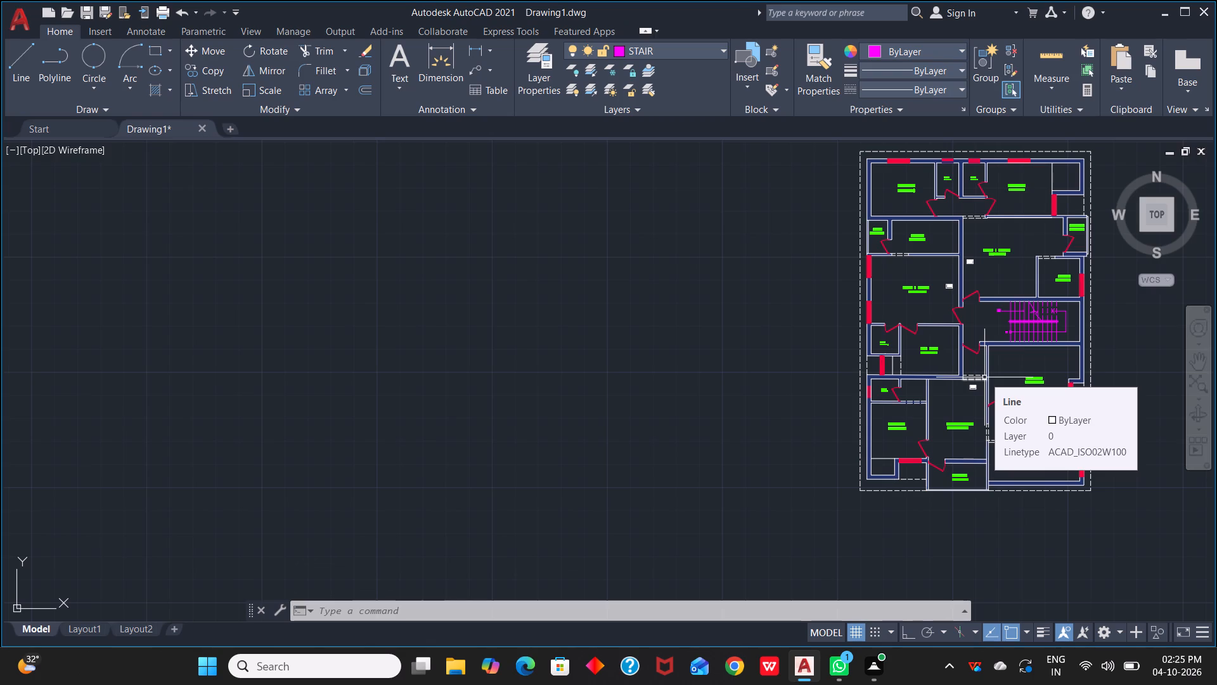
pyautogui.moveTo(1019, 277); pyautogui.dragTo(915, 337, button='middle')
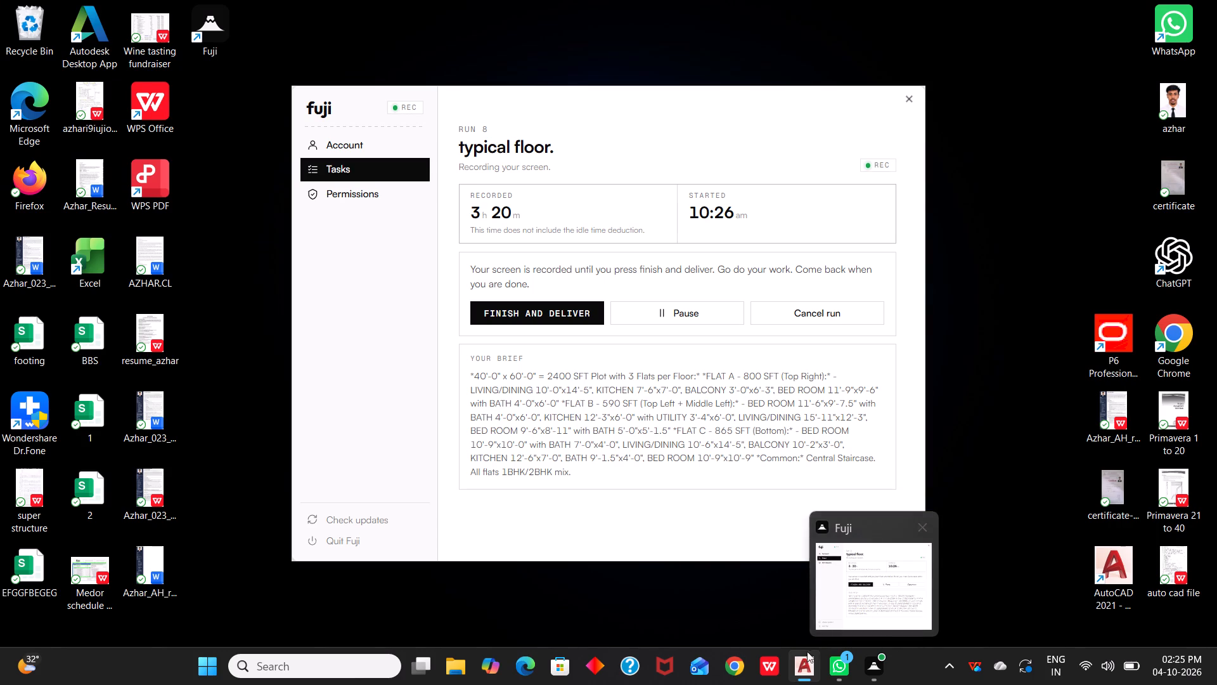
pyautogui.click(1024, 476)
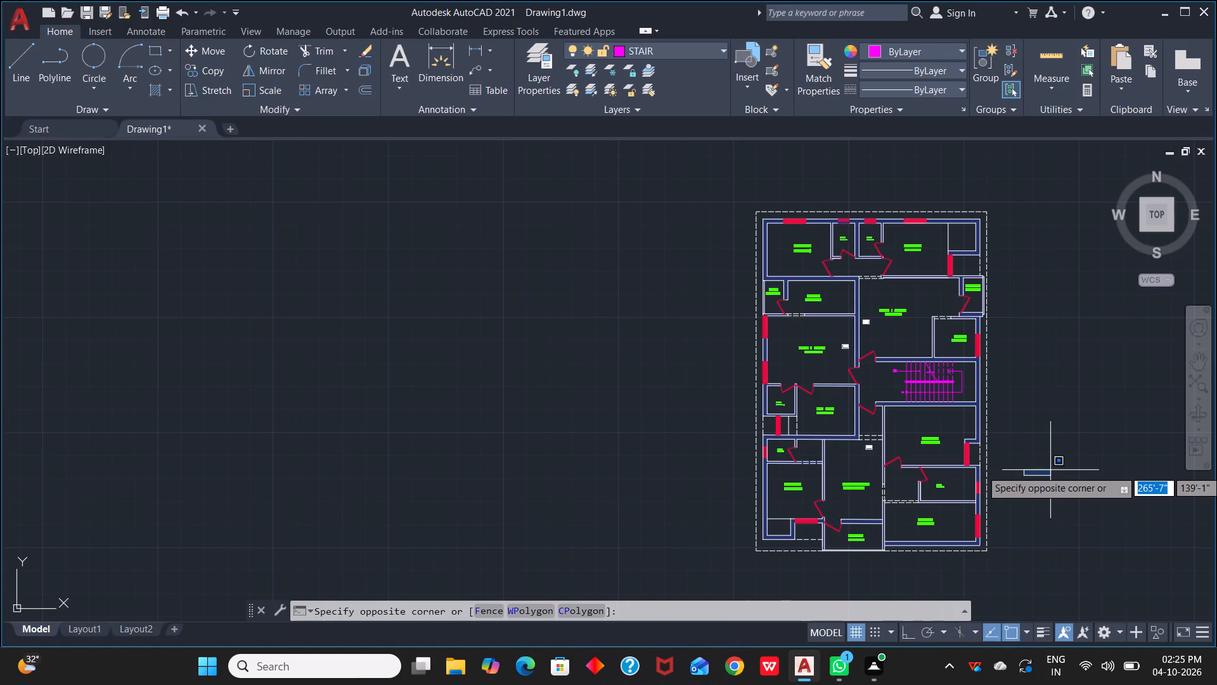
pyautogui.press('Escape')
# Move the dashed lines at the kitchen, living and passage openings and across the window recesses in all three flats to the OPEN DOOR layer.
pyautogui.scroll(1, 1046, 471)
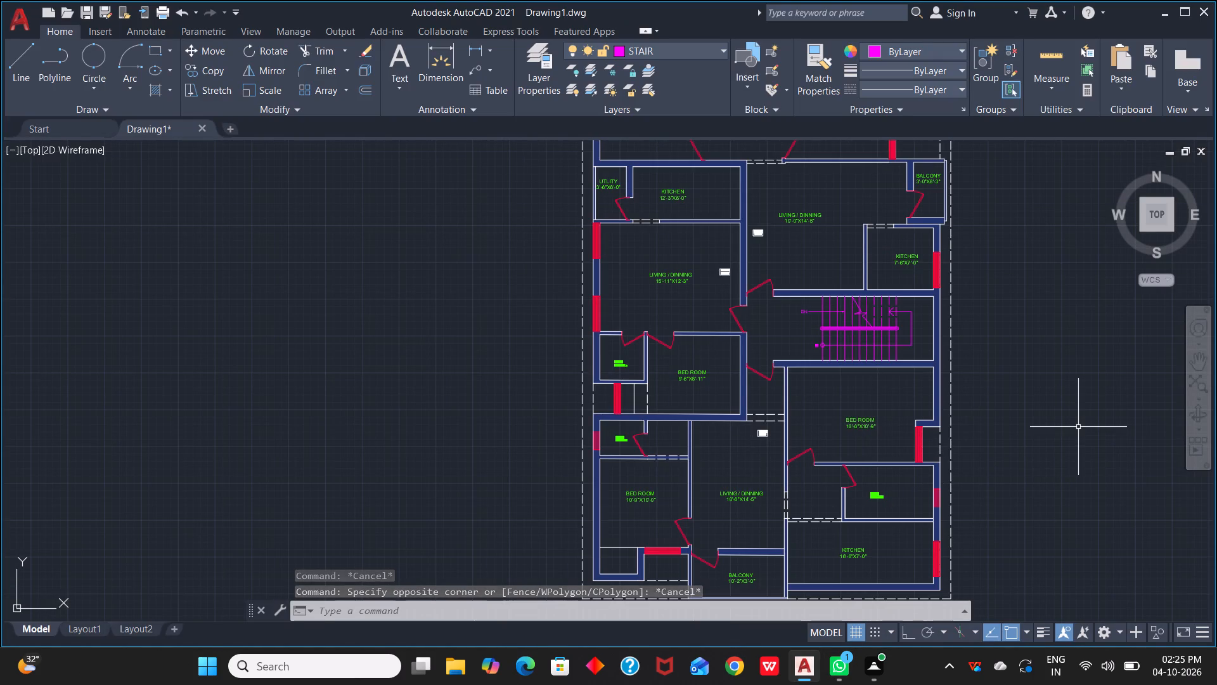
pyautogui.scroll(1, 910, 365)
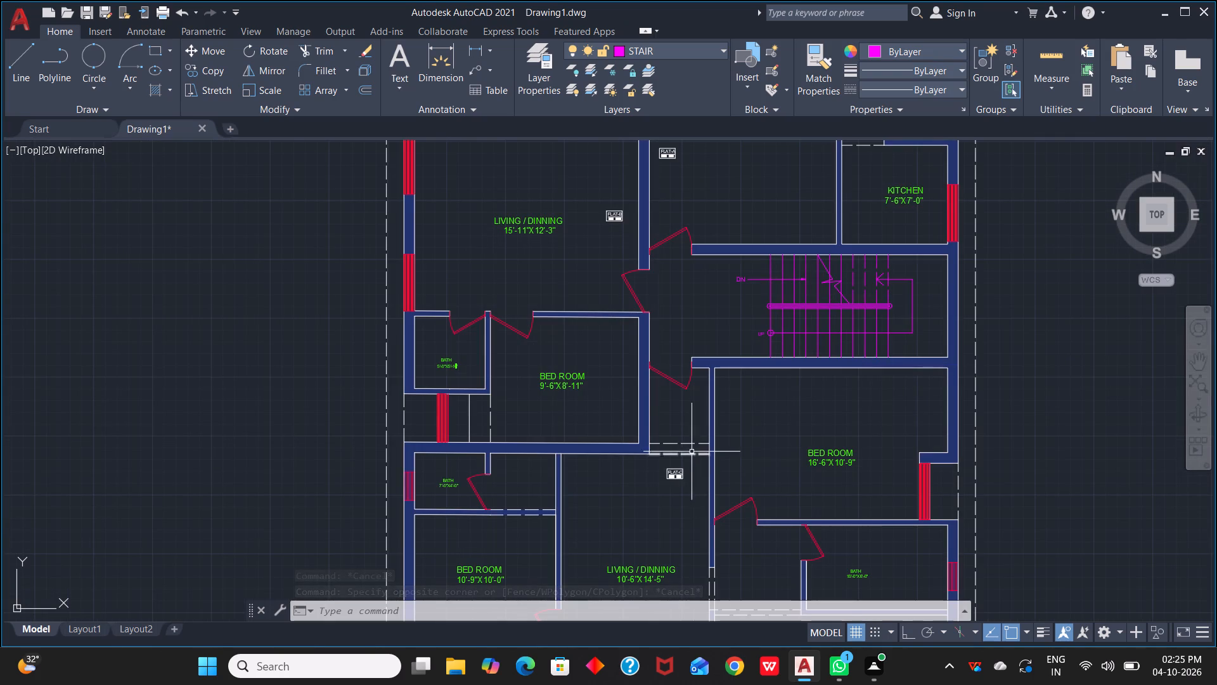
pyautogui.click(693, 445)
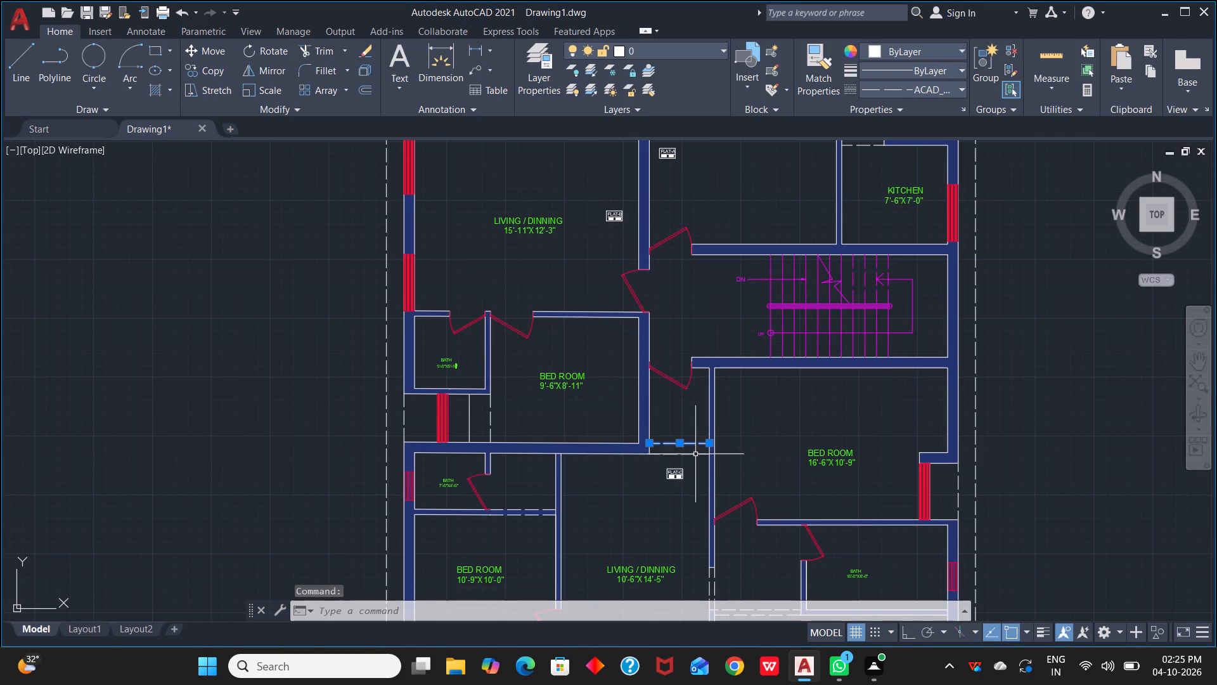
pyautogui.click(695, 455)
pyautogui.scroll(-2, 680, 485)
pyautogui.moveTo(670, 511); pyautogui.dragTo(804, 358, button='middle')
pyautogui.scroll(2, 742, 450)
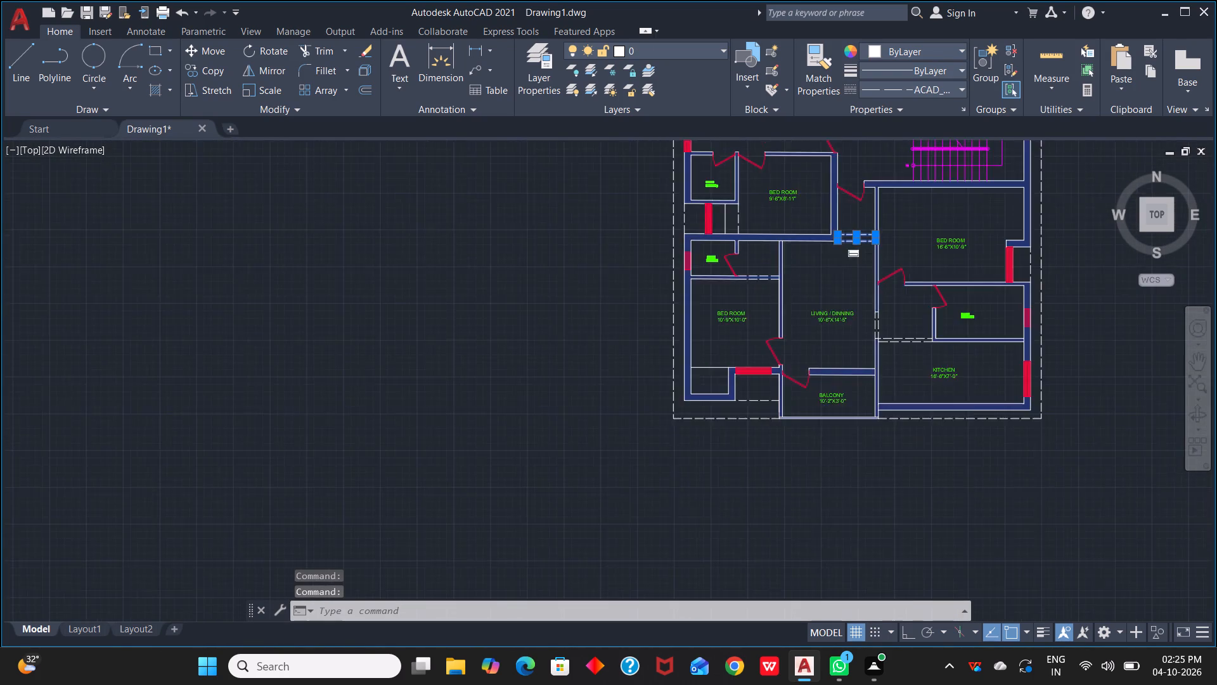
pyautogui.click(762, 374)
pyautogui.click(764, 372)
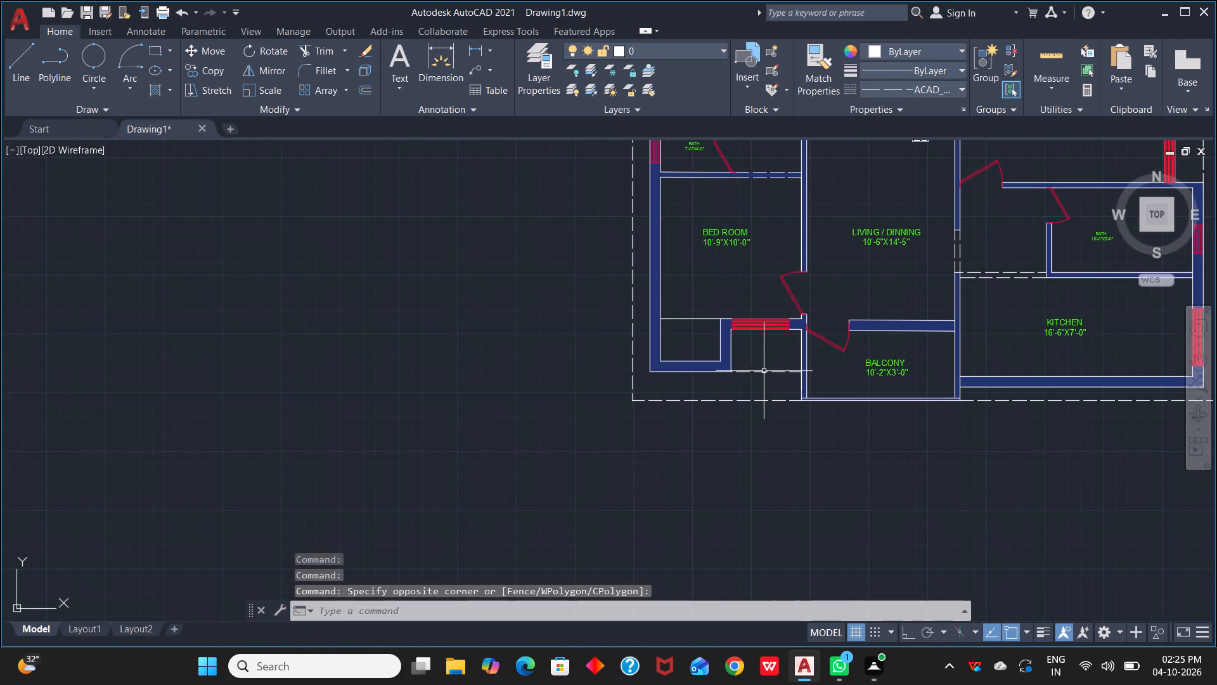
pyautogui.click(764, 372)
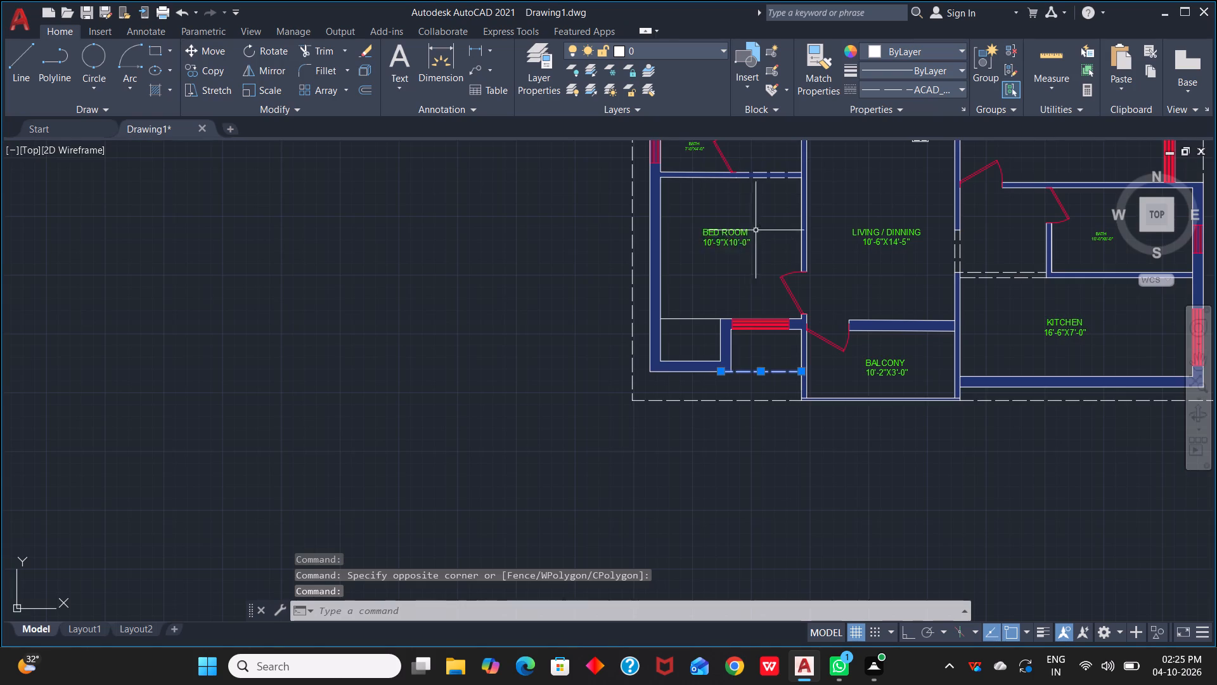
pyautogui.scroll(-1, 756, 230)
pyautogui.moveTo(757, 233); pyautogui.dragTo(762, 383, button='middle')
pyautogui.scroll(2, 770, 351)
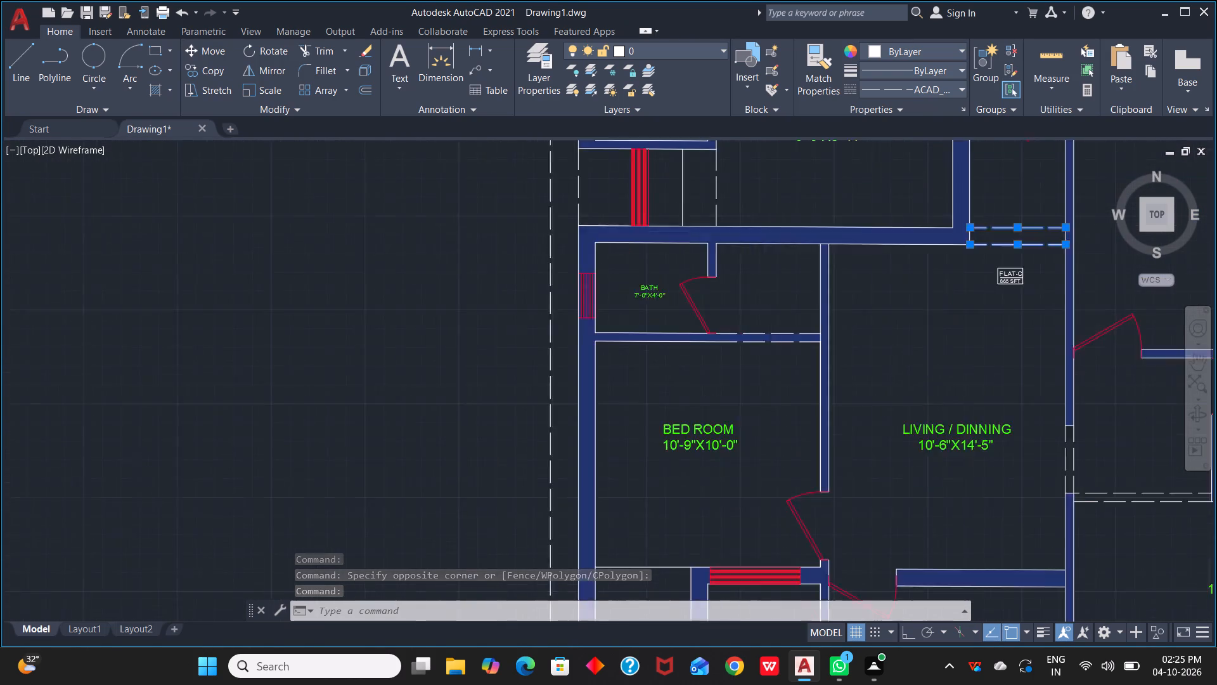
pyautogui.scroll(2, 770, 351)
pyautogui.scroll(-3, 700, 347)
pyautogui.moveTo(711, 297); pyautogui.dragTo(720, 329, button='middle')
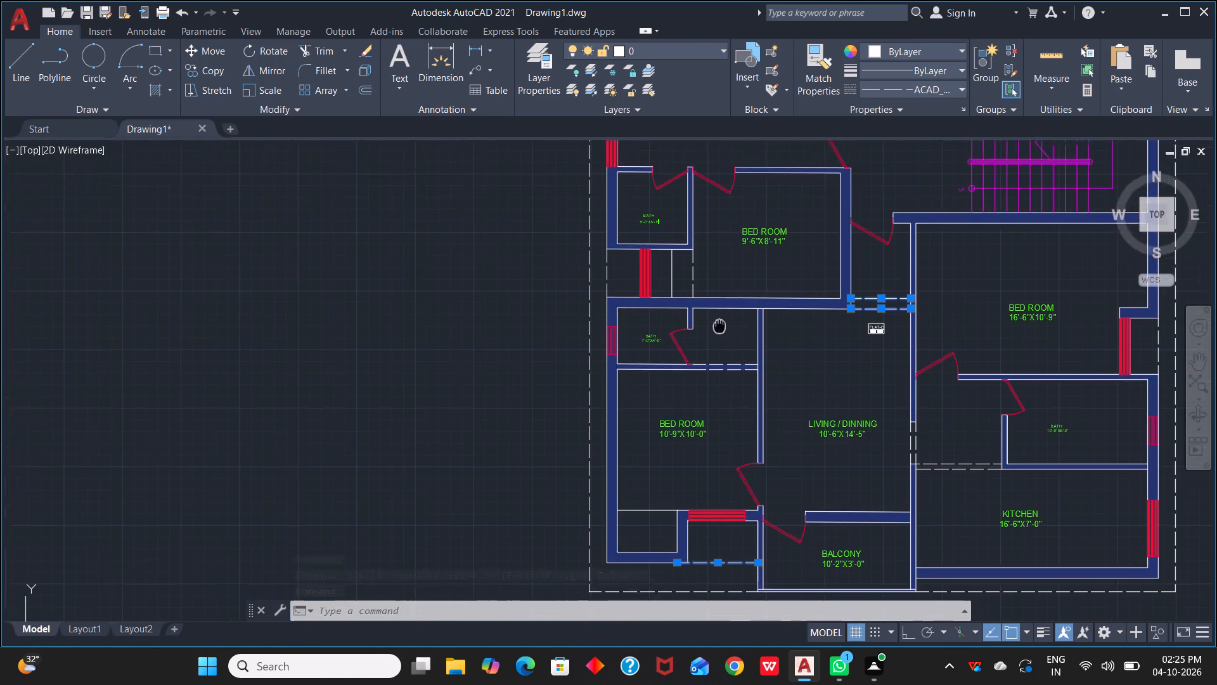
pyautogui.moveTo(720, 329); pyautogui.dragTo(750, 407, button='middle')
pyautogui.click(723, 358)
pyautogui.scroll(-2, 764, 301)
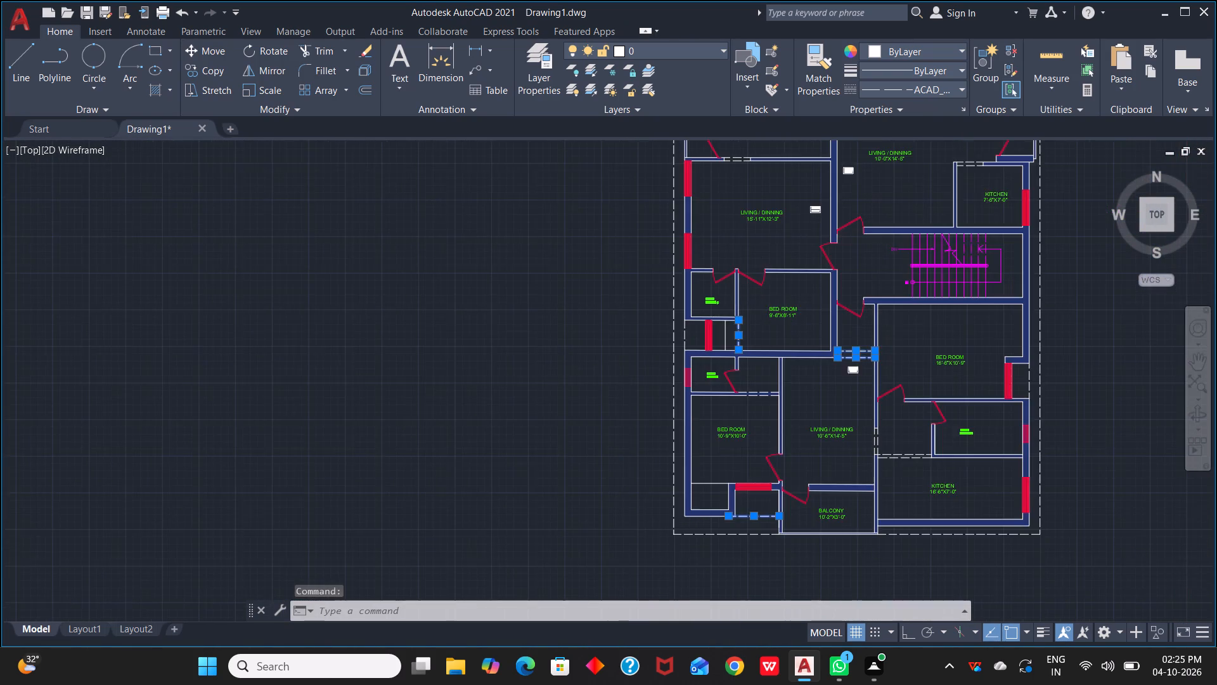
pyautogui.moveTo(764, 305); pyautogui.dragTo(755, 445, button='middle')
pyautogui.scroll(2, 738, 367)
pyautogui.click(736, 327)
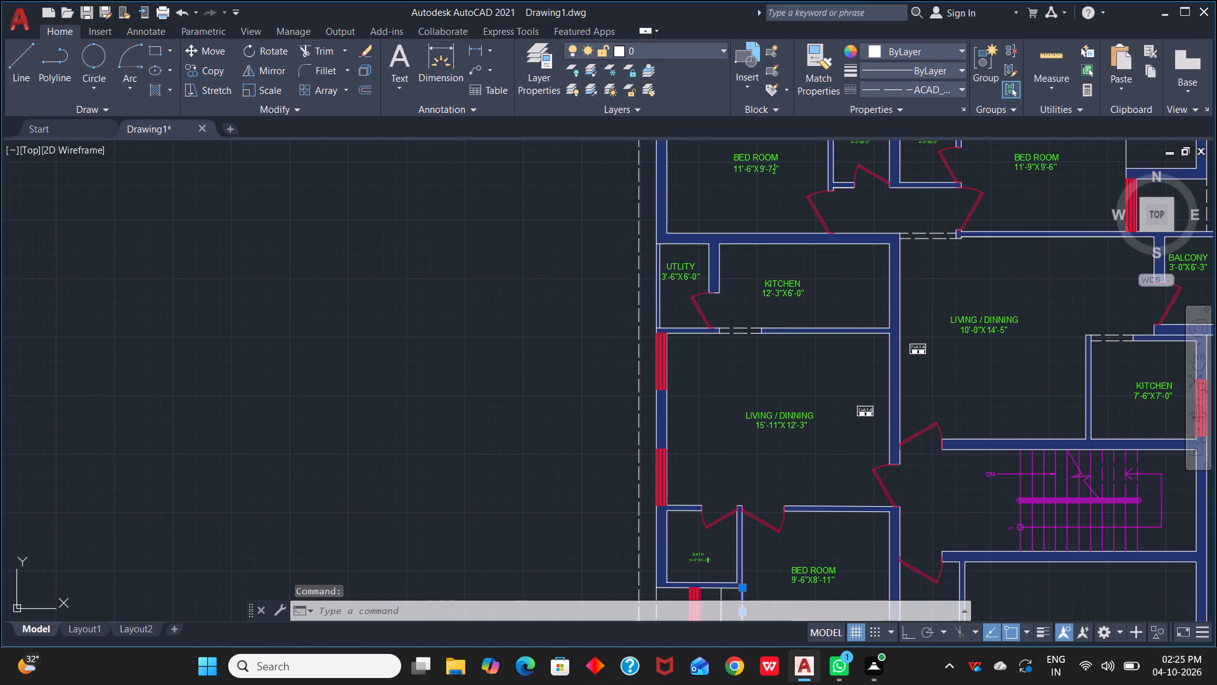
pyautogui.click(745, 332)
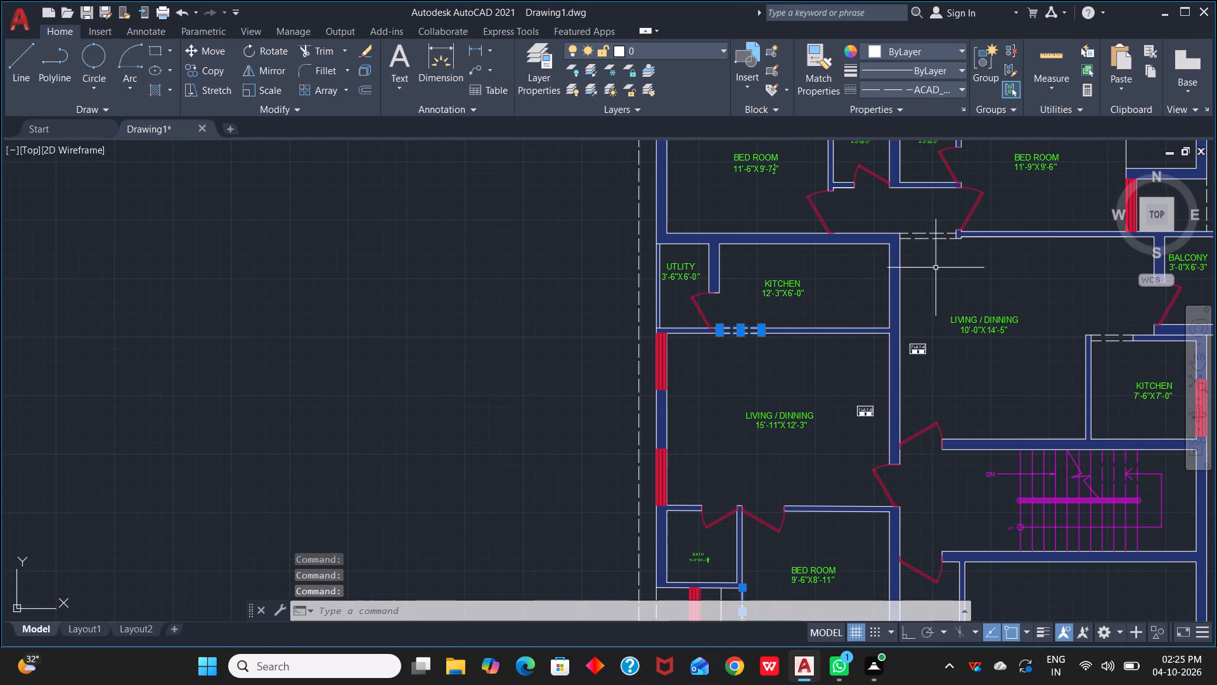
pyautogui.scroll(1, 937, 267)
pyautogui.click(934, 212)
pyautogui.click(935, 223)
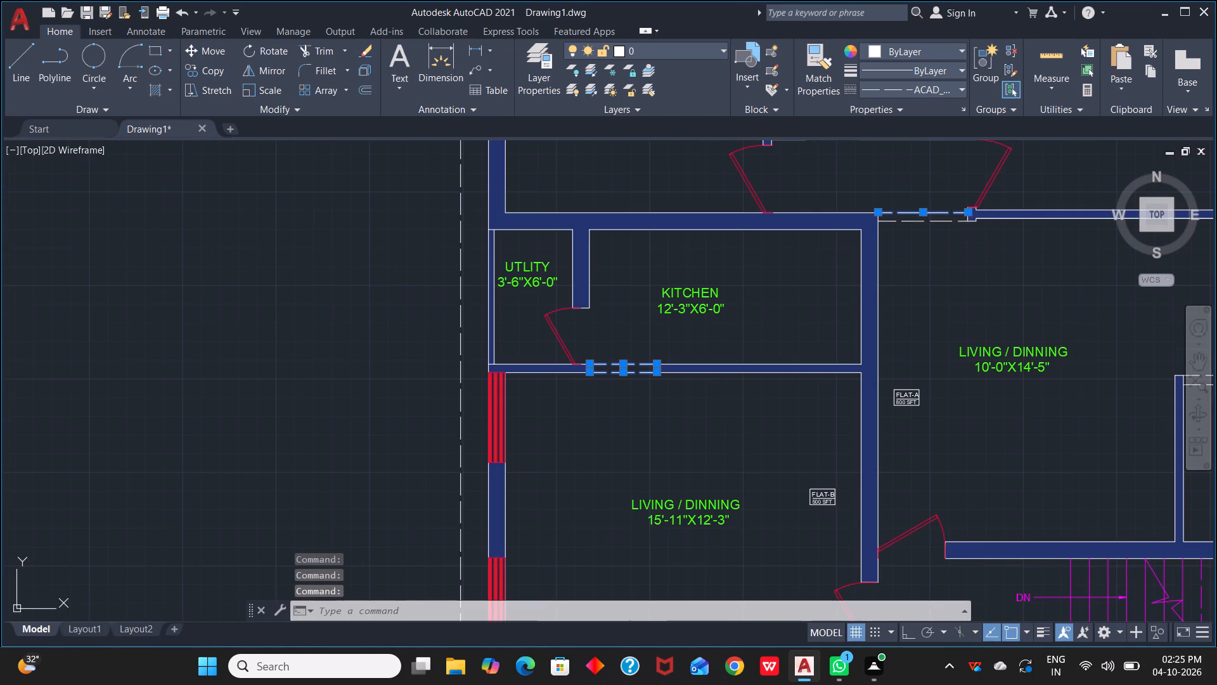
pyautogui.scroll(-1, 939, 236)
pyautogui.moveTo(939, 238); pyautogui.dragTo(891, 412, button='middle')
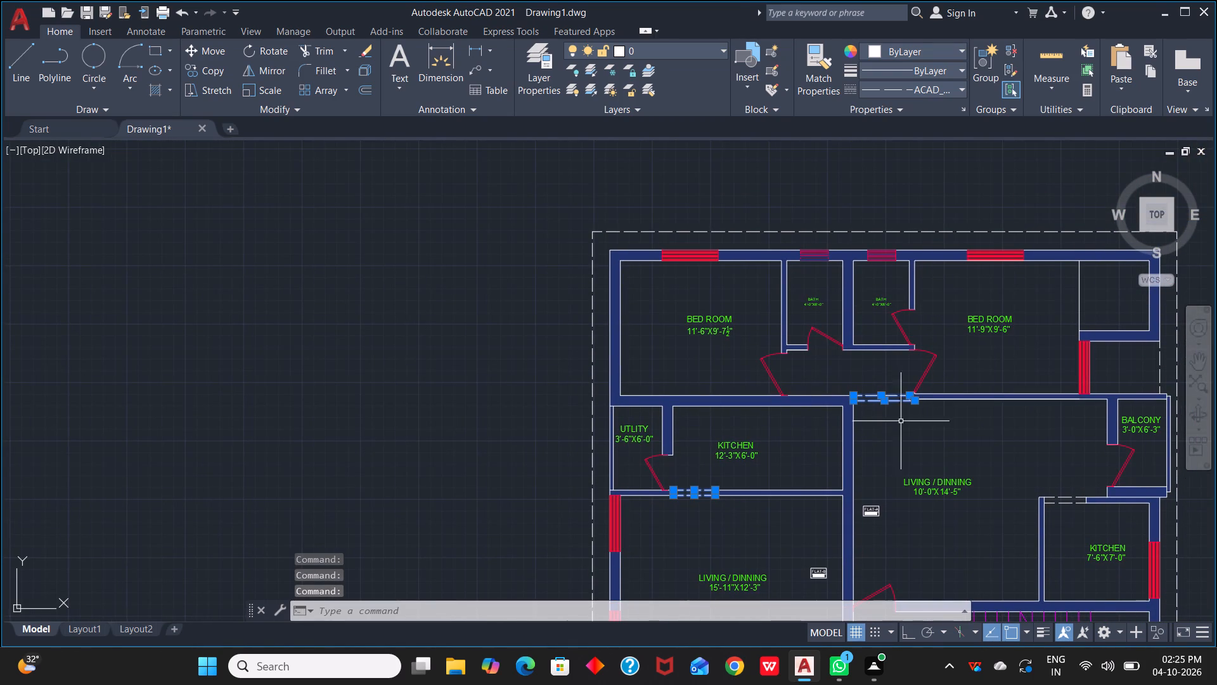
pyautogui.moveTo(936, 442); pyautogui.dragTo(797, 389, button='middle')
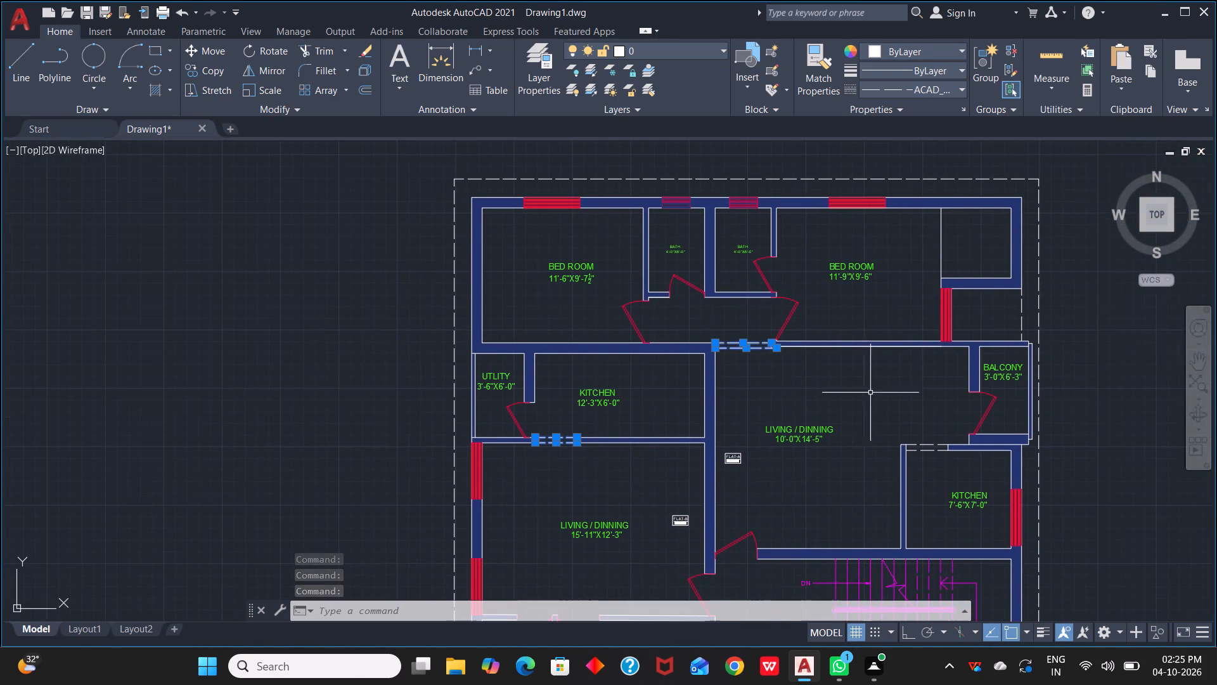
pyautogui.click(1024, 320)
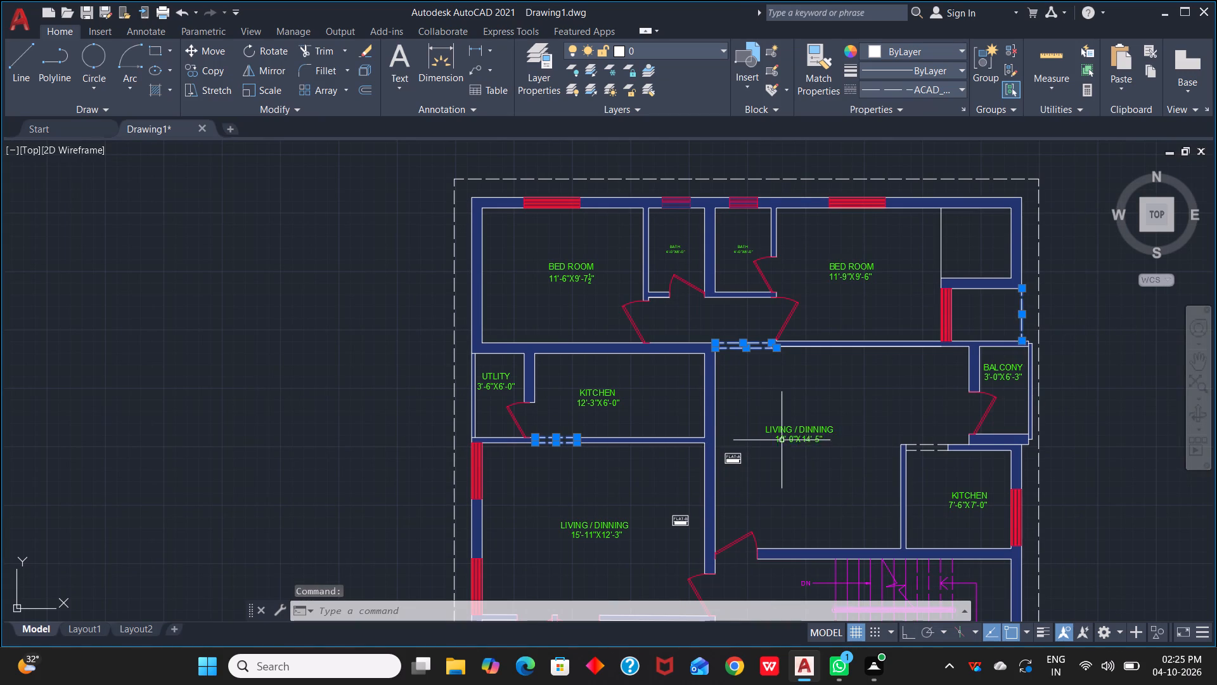
pyautogui.moveTo(843, 455); pyautogui.dragTo(827, 410, button='middle')
pyautogui.scroll(1, 926, 412)
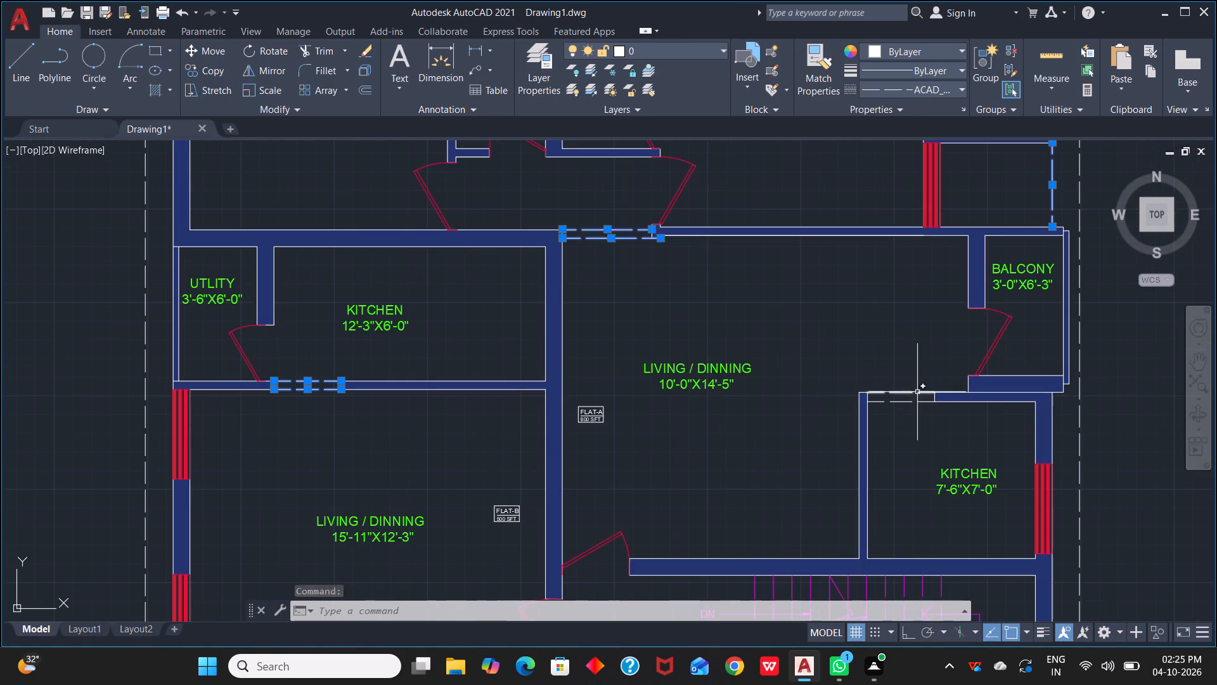
pyautogui.click(917, 391)
pyautogui.click(920, 405)
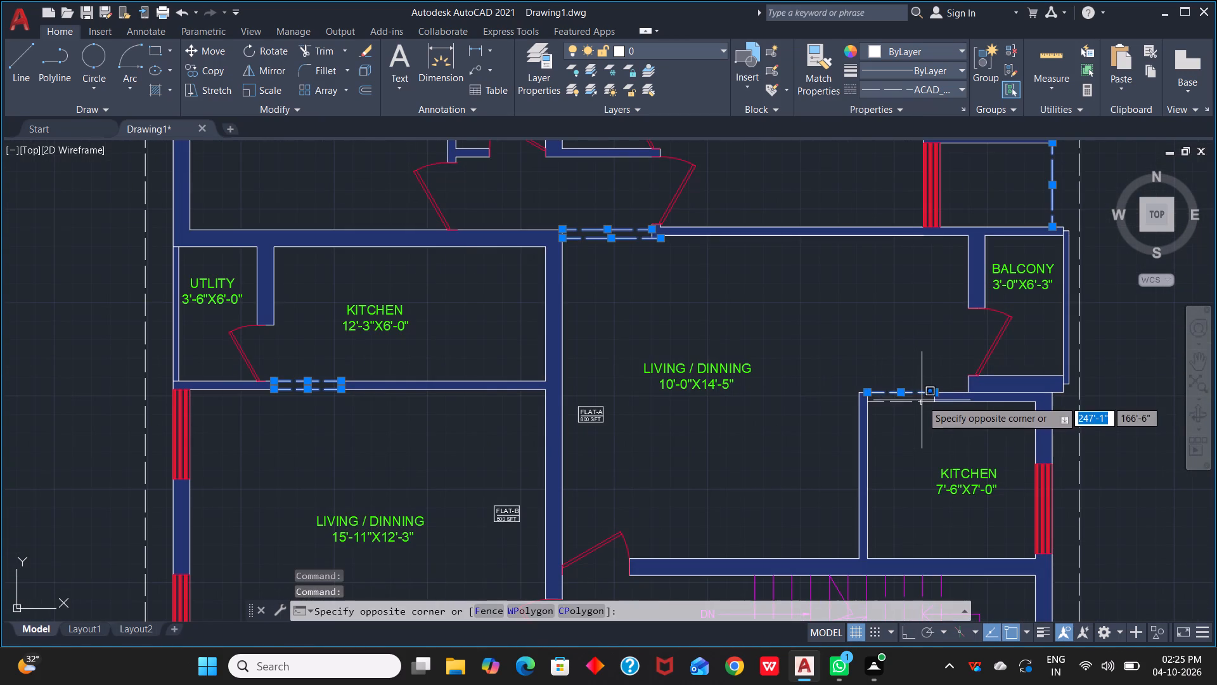
pyautogui.click(921, 403)
pyautogui.click(906, 403)
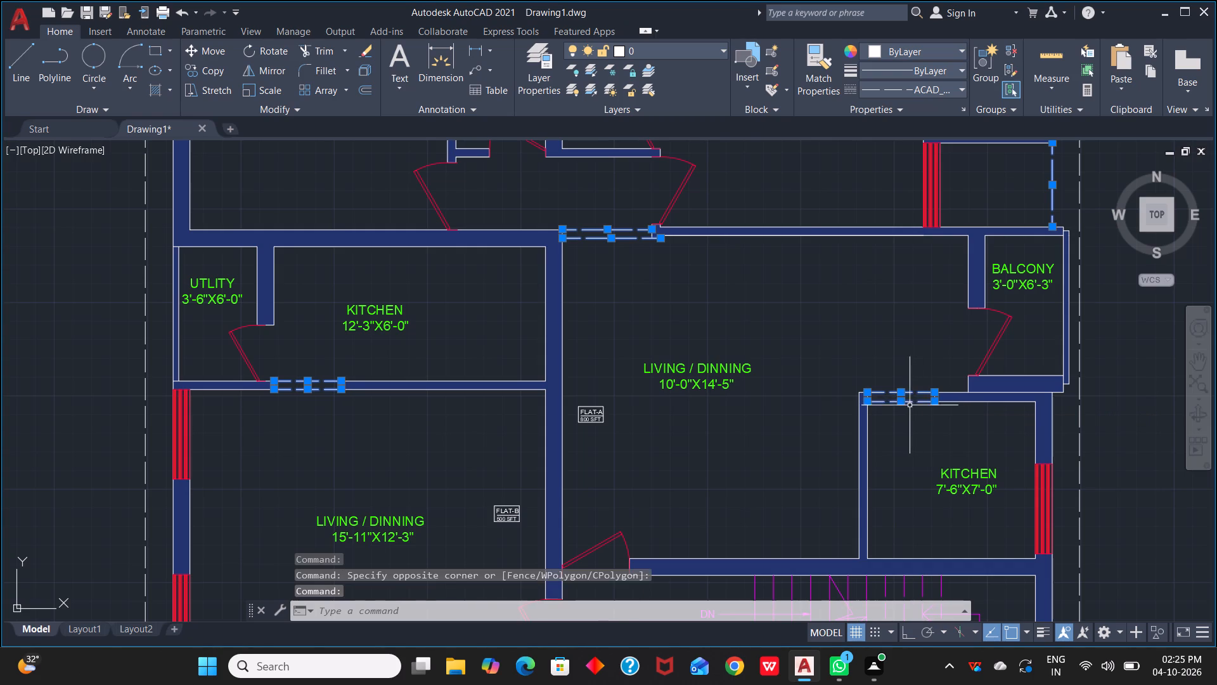
pyautogui.scroll(-1, 918, 421)
pyautogui.moveTo(909, 450); pyautogui.dragTo(937, 270, button='middle')
pyautogui.scroll(-2, 927, 410)
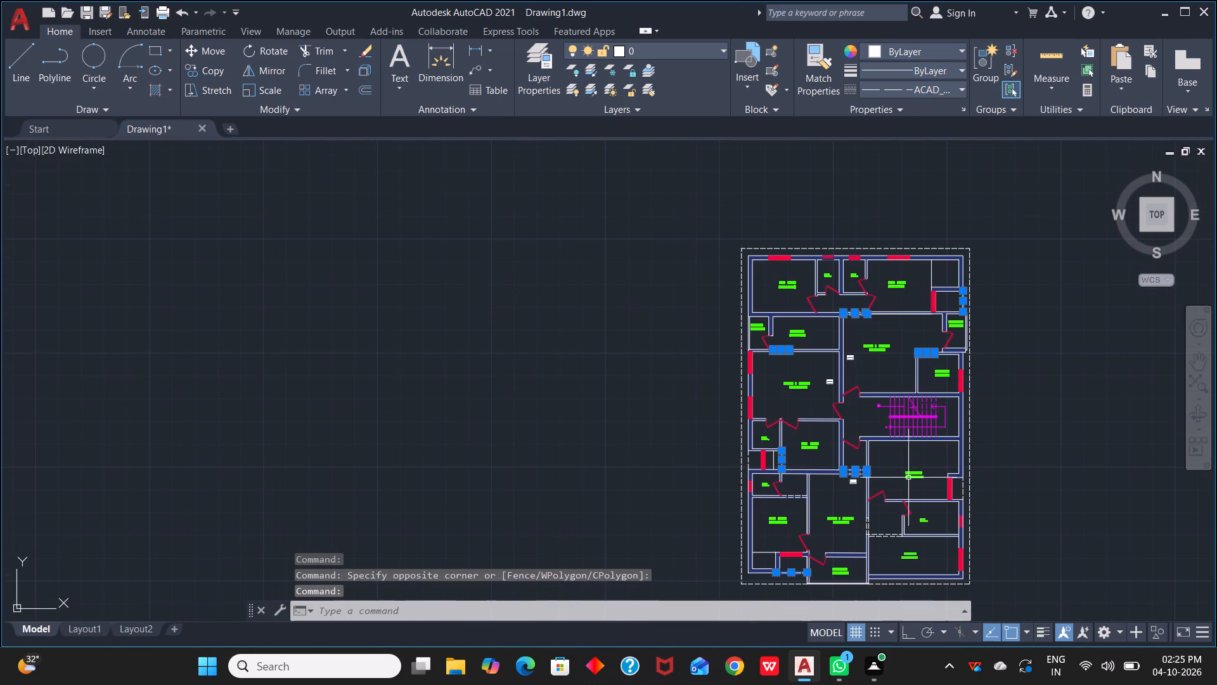
pyautogui.scroll(1, 923, 473)
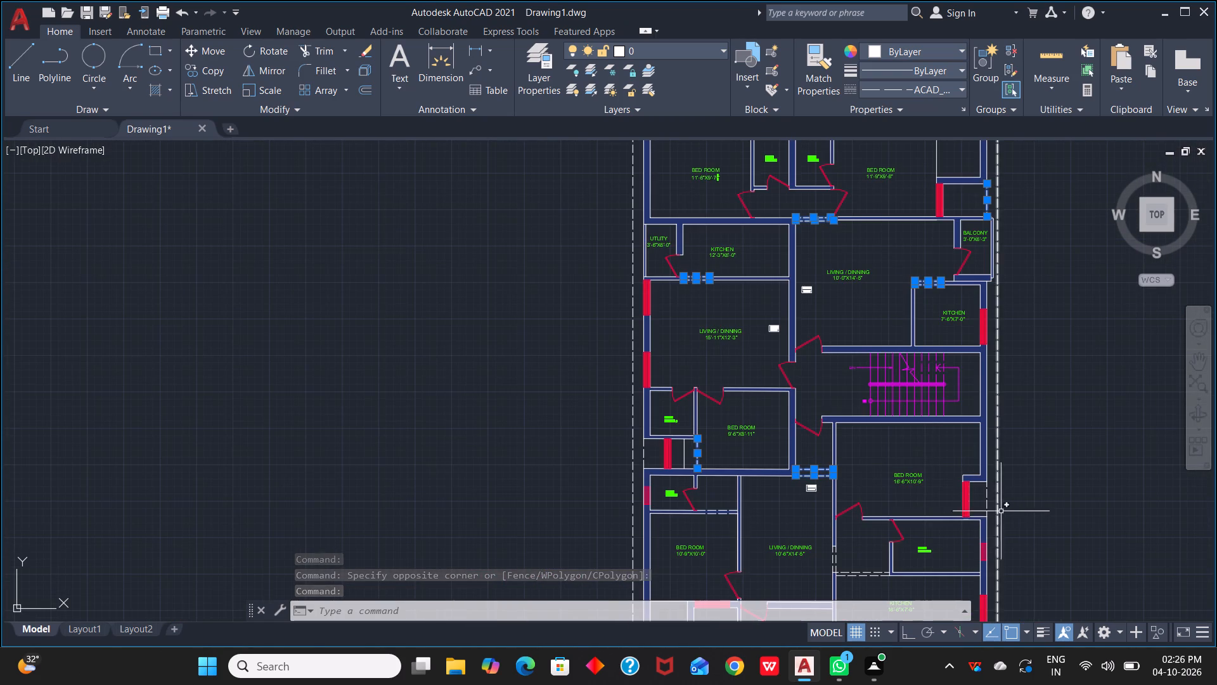
pyautogui.click(986, 499)
pyautogui.moveTo(888, 540); pyautogui.dragTo(920, 434, button='middle')
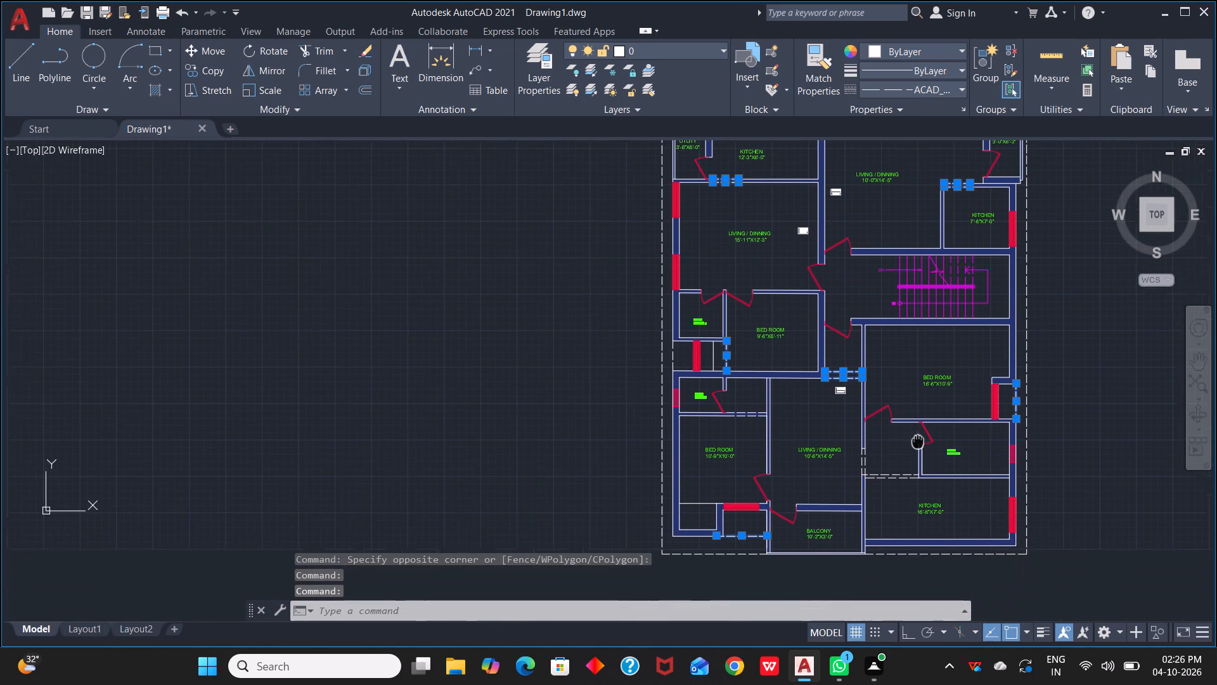
pyautogui.moveTo(920, 434); pyautogui.dragTo(921, 434, button='middle')
pyautogui.scroll(2, 904, 480)
pyautogui.click(814, 423)
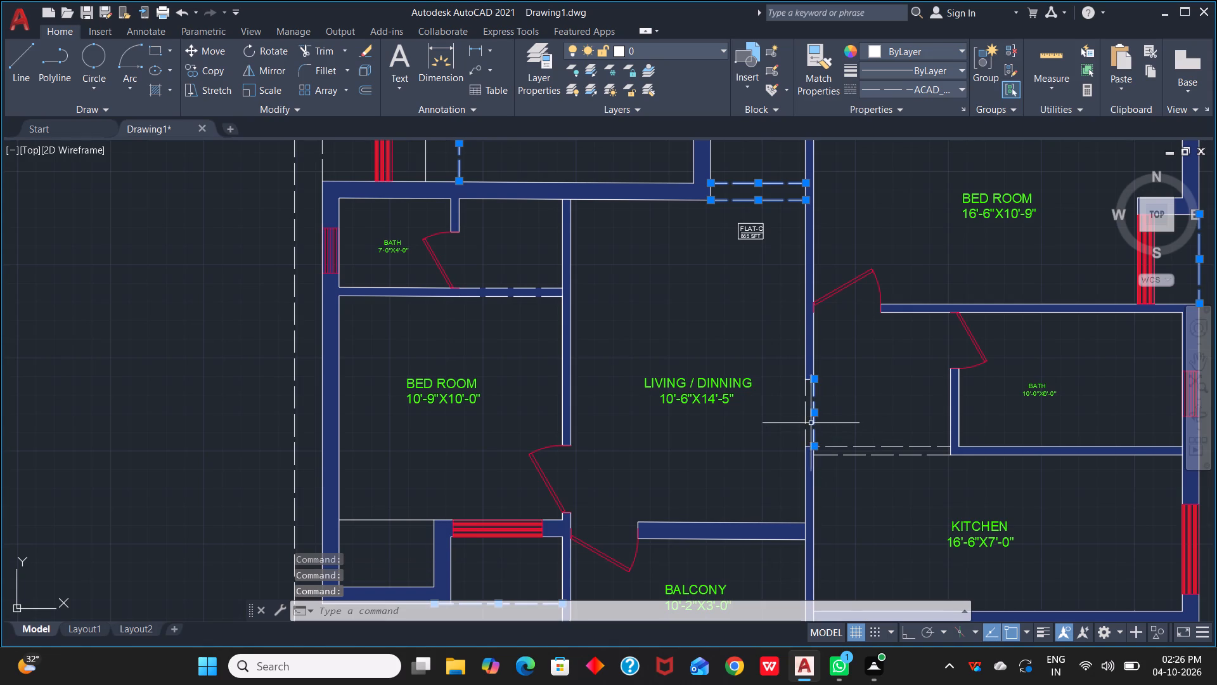
pyautogui.click(808, 423)
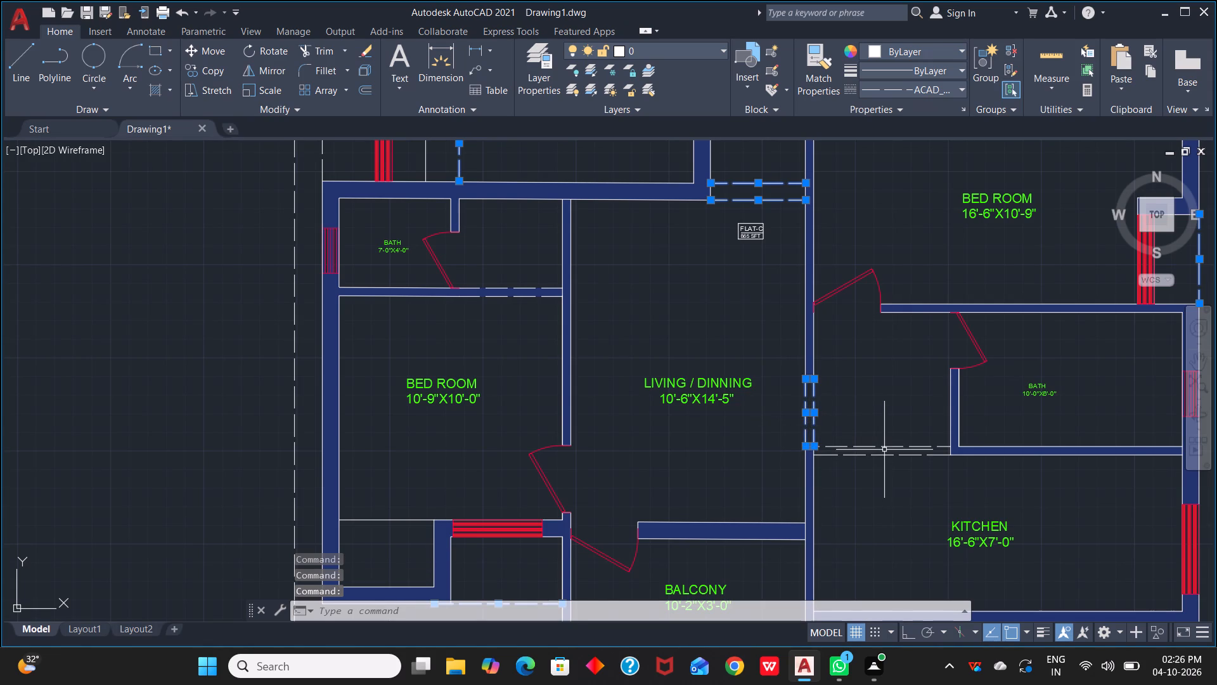
pyautogui.click(884, 450)
pyautogui.doubleClick(887, 448)
pyautogui.click(893, 455)
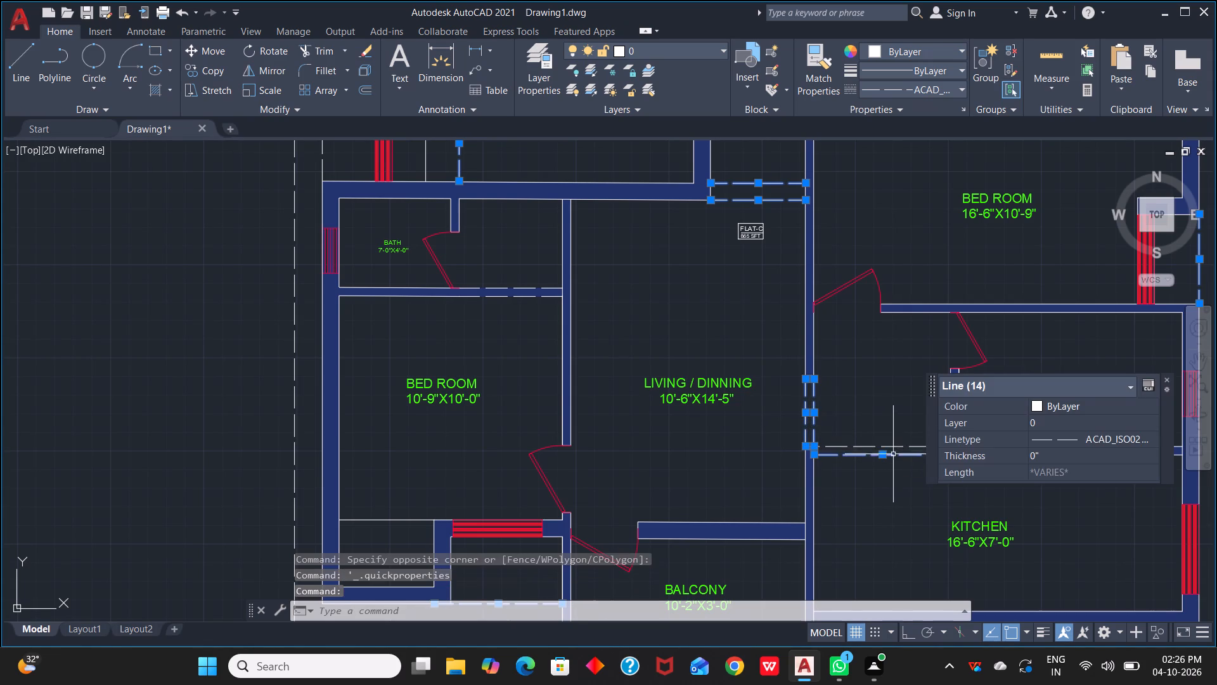
pyautogui.click(893, 447)
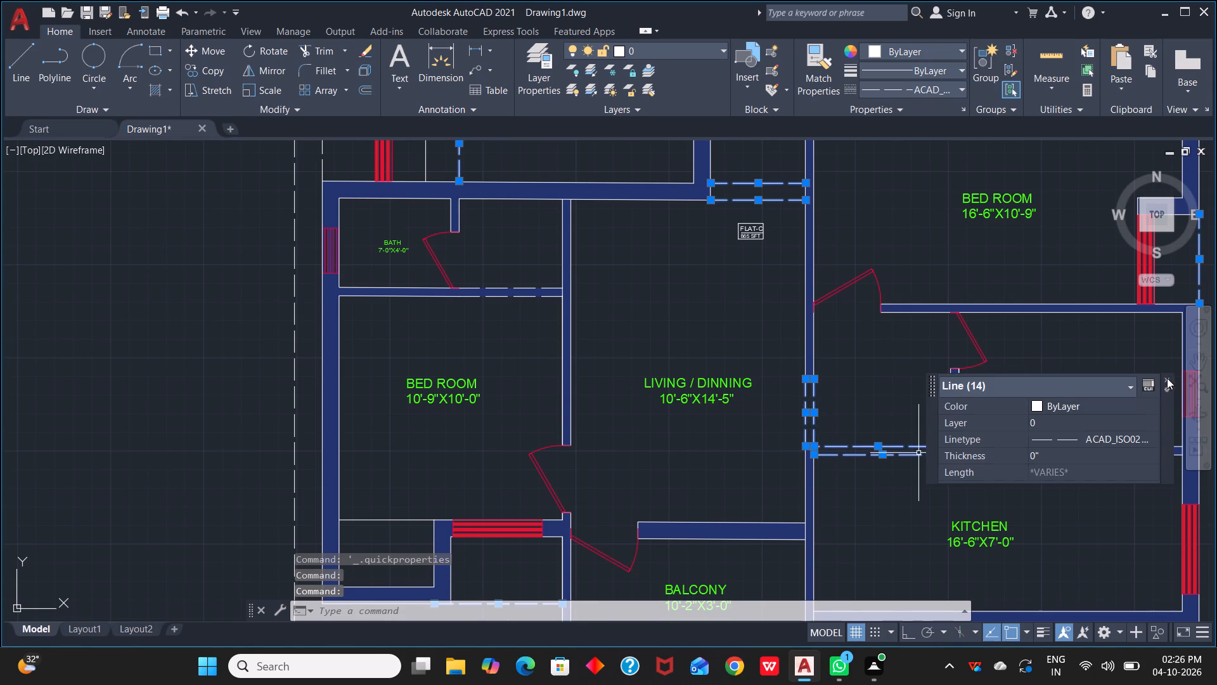
pyautogui.click(1167, 378)
pyautogui.scroll(-1, 948, 510)
pyautogui.moveTo(933, 536); pyautogui.dragTo(960, 409, button='middle')
pyautogui.moveTo(824, 323); pyautogui.dragTo(852, 563, button='middle')
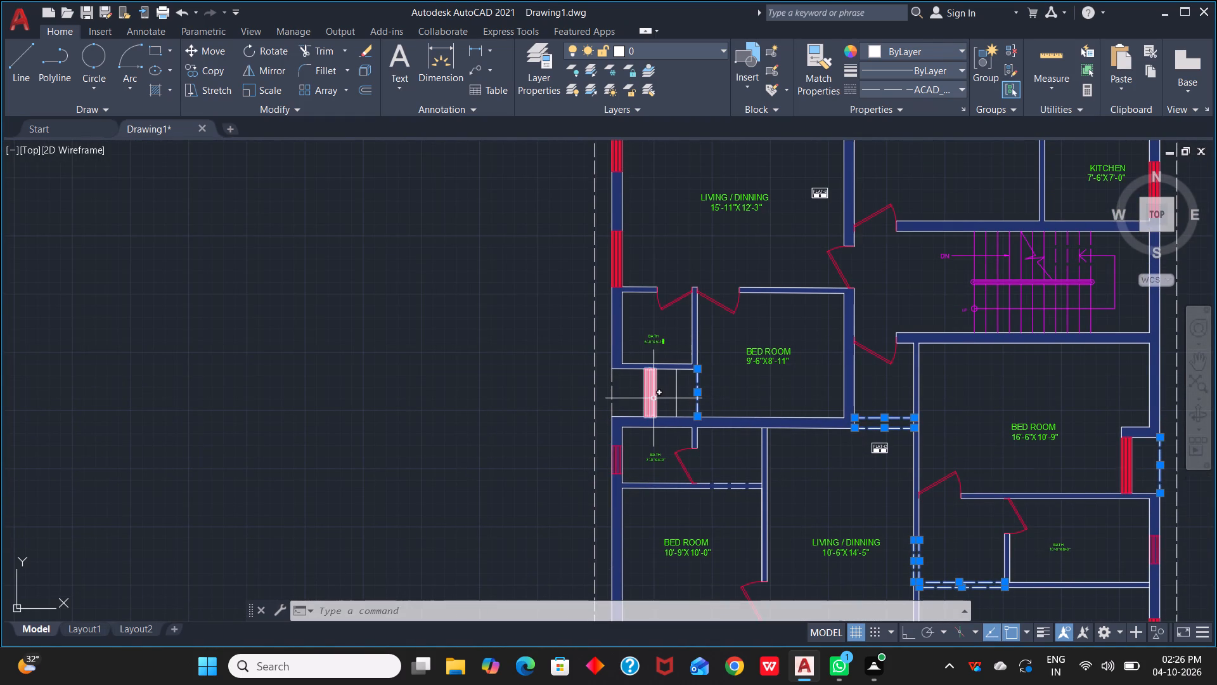
pyautogui.scroll(1, 654, 398)
pyautogui.click(587, 397)
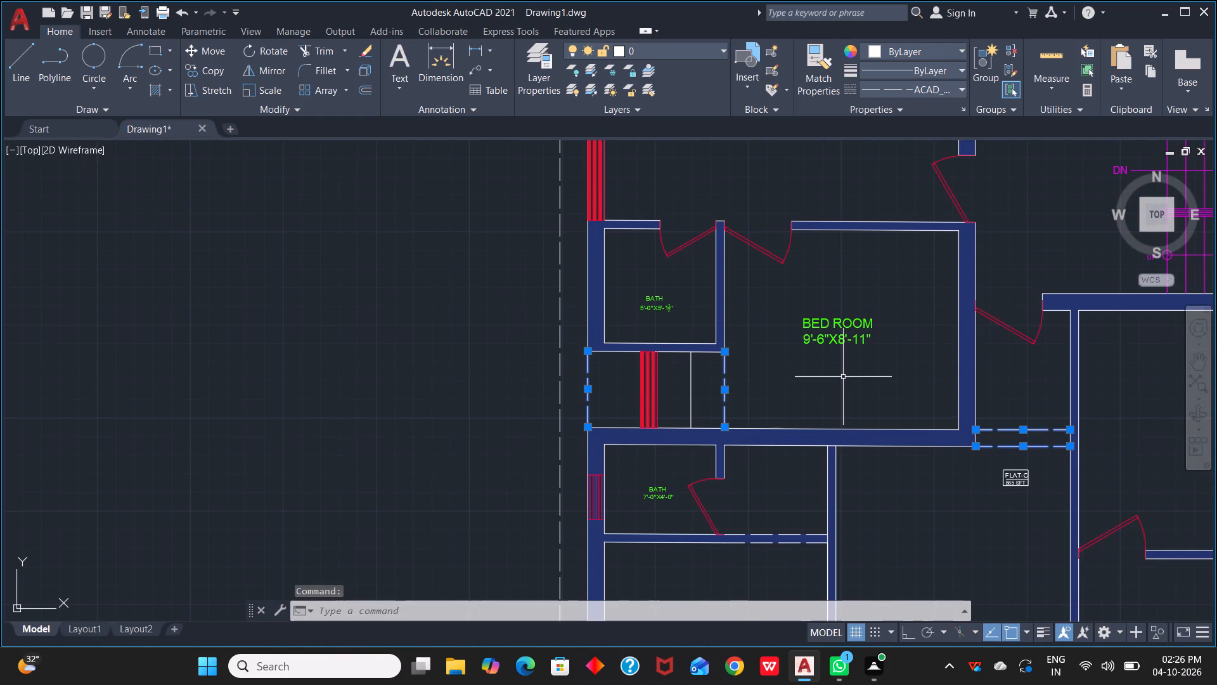
pyautogui.scroll(-1, 842, 375)
pyautogui.moveTo(842, 375); pyautogui.dragTo(832, 536, button='middle')
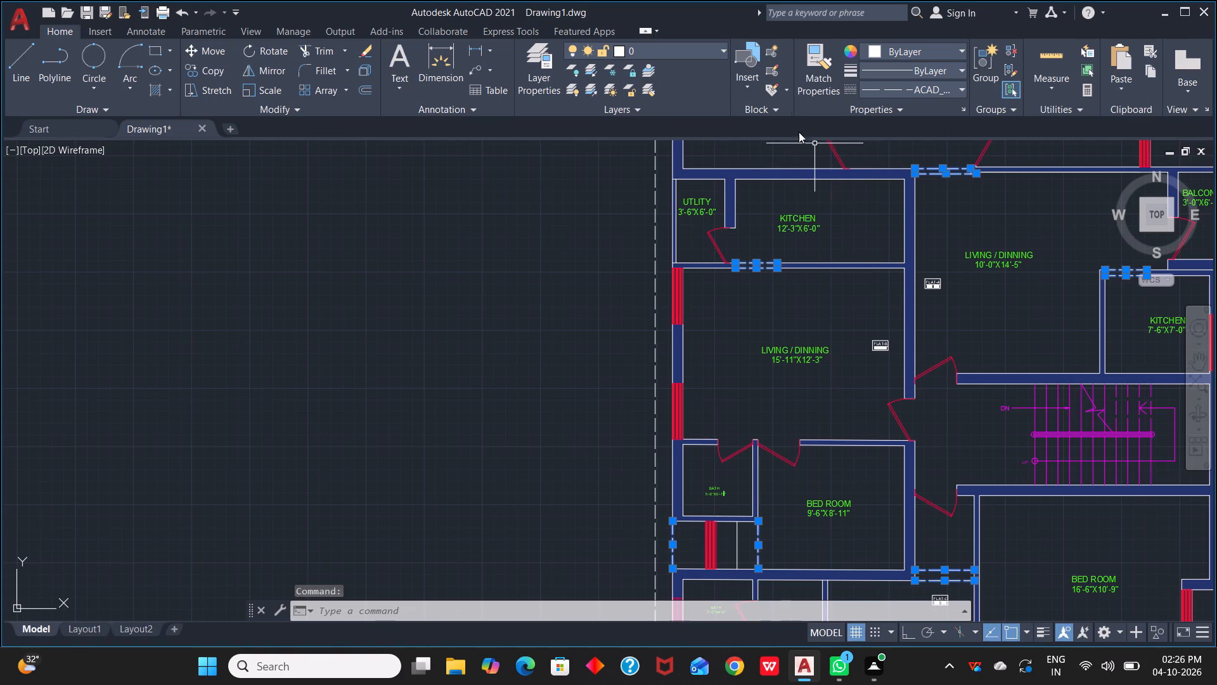
pyautogui.click(724, 50)
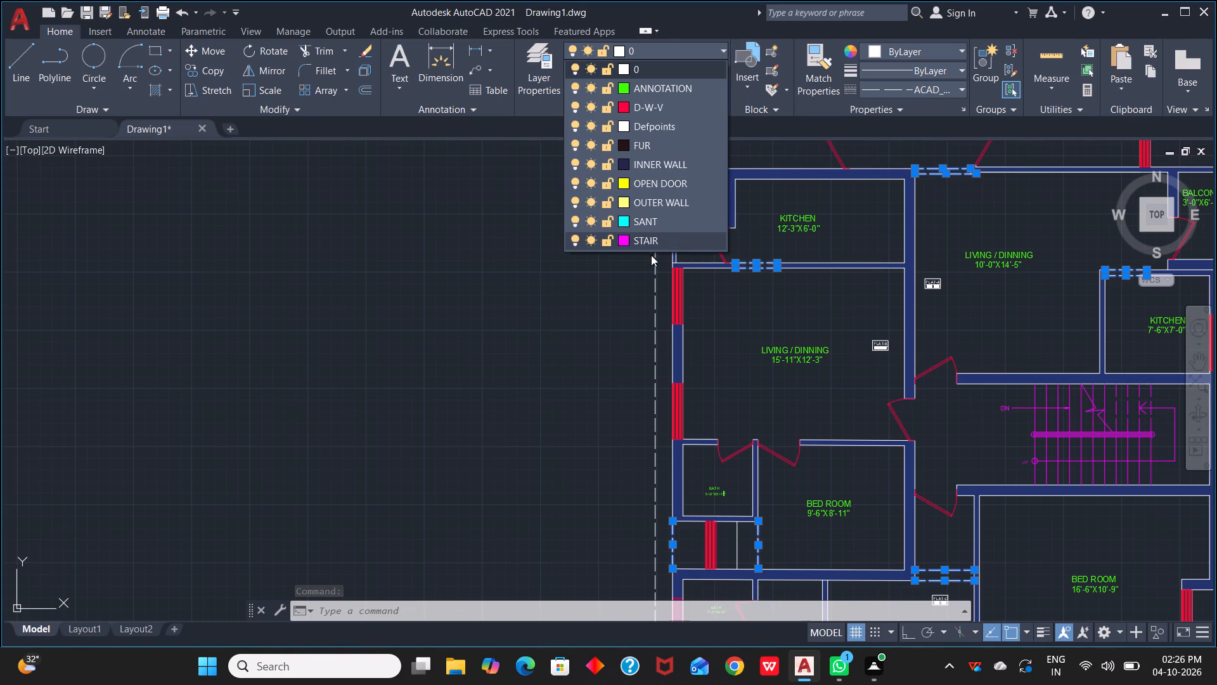
pyautogui.click(657, 177)
pyautogui.press('Escape')
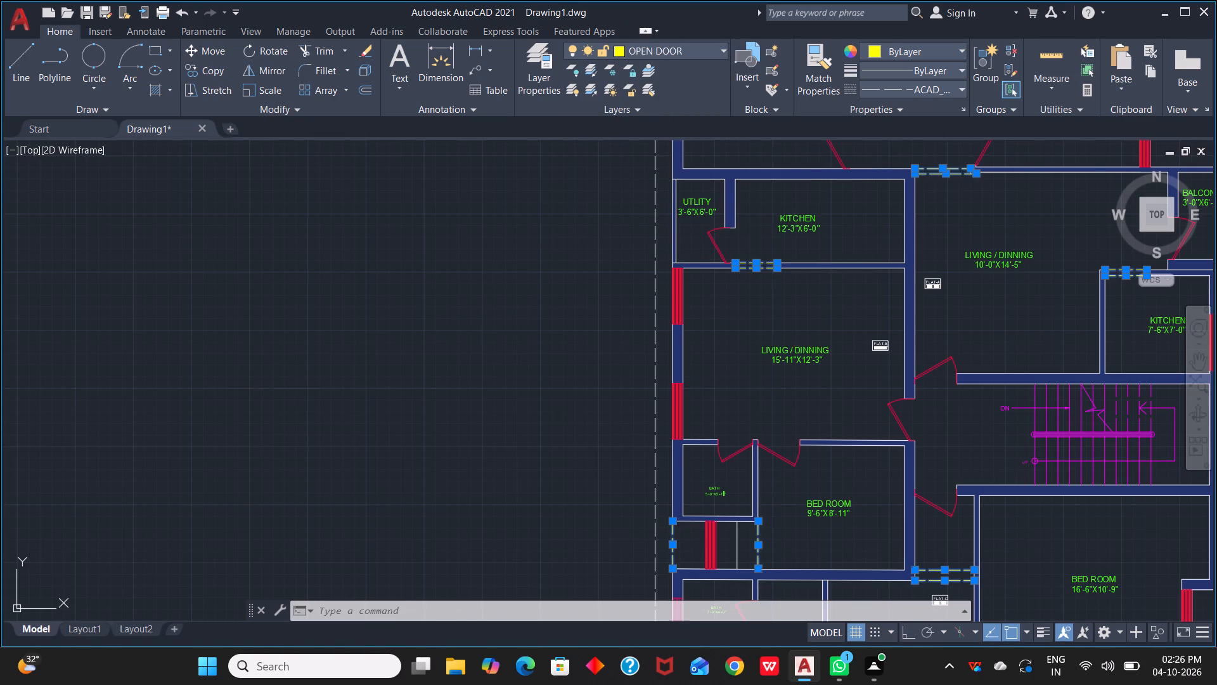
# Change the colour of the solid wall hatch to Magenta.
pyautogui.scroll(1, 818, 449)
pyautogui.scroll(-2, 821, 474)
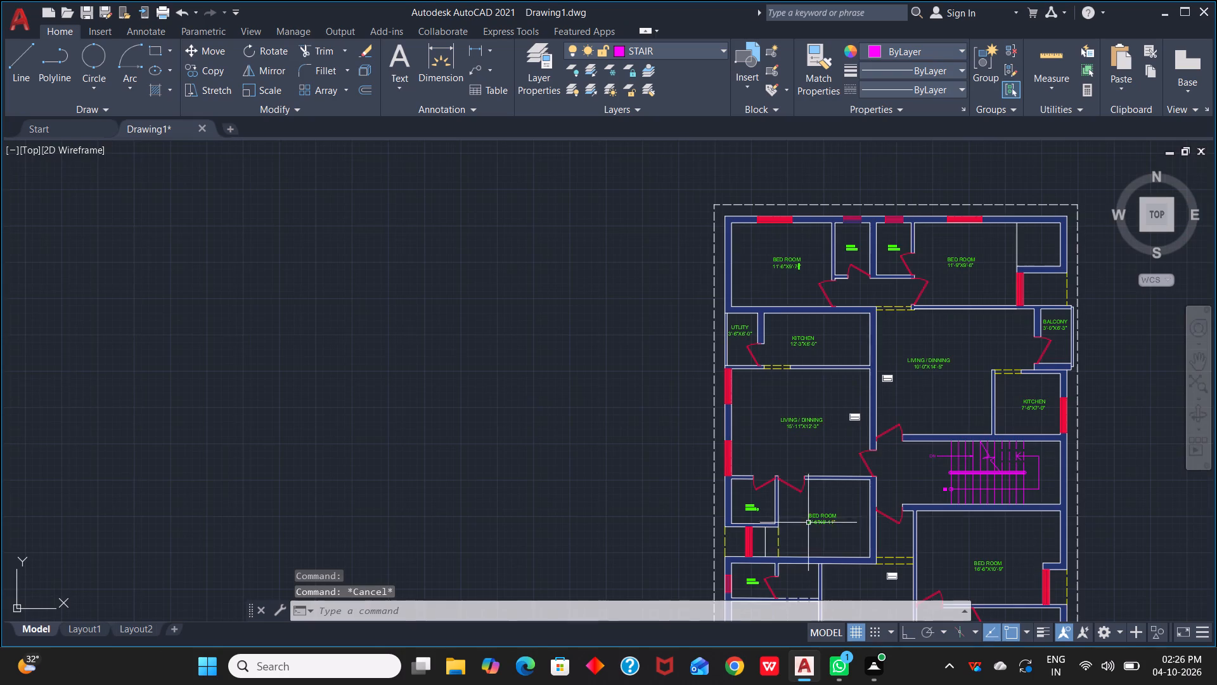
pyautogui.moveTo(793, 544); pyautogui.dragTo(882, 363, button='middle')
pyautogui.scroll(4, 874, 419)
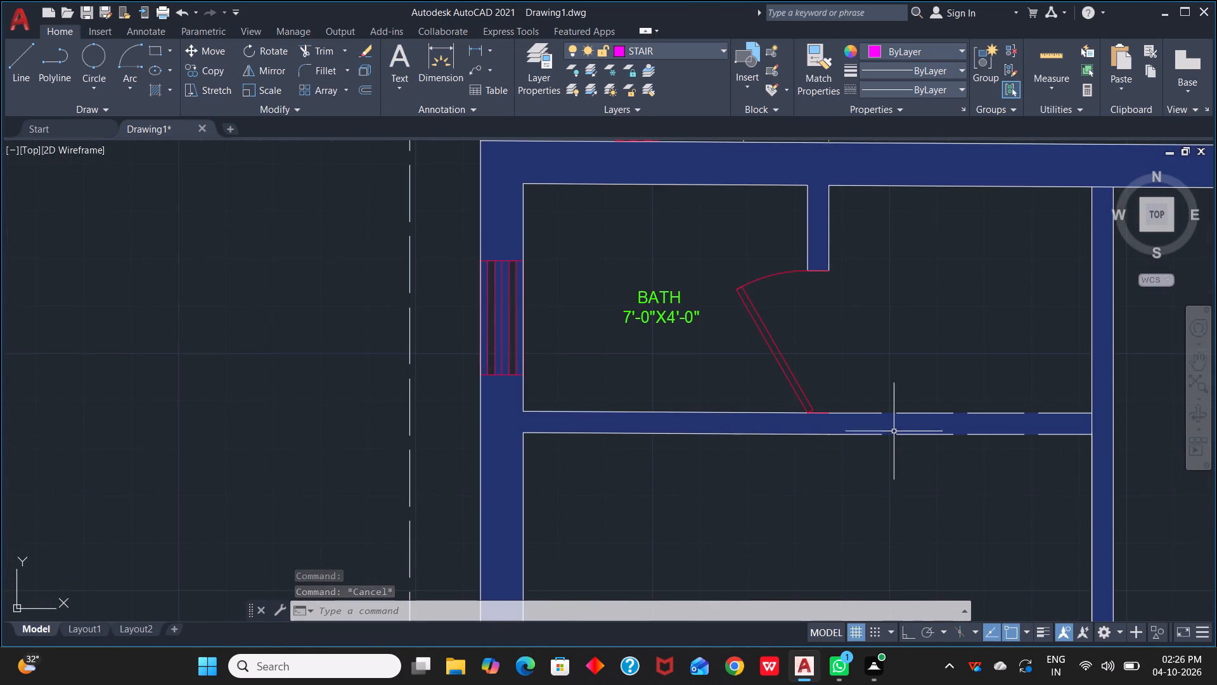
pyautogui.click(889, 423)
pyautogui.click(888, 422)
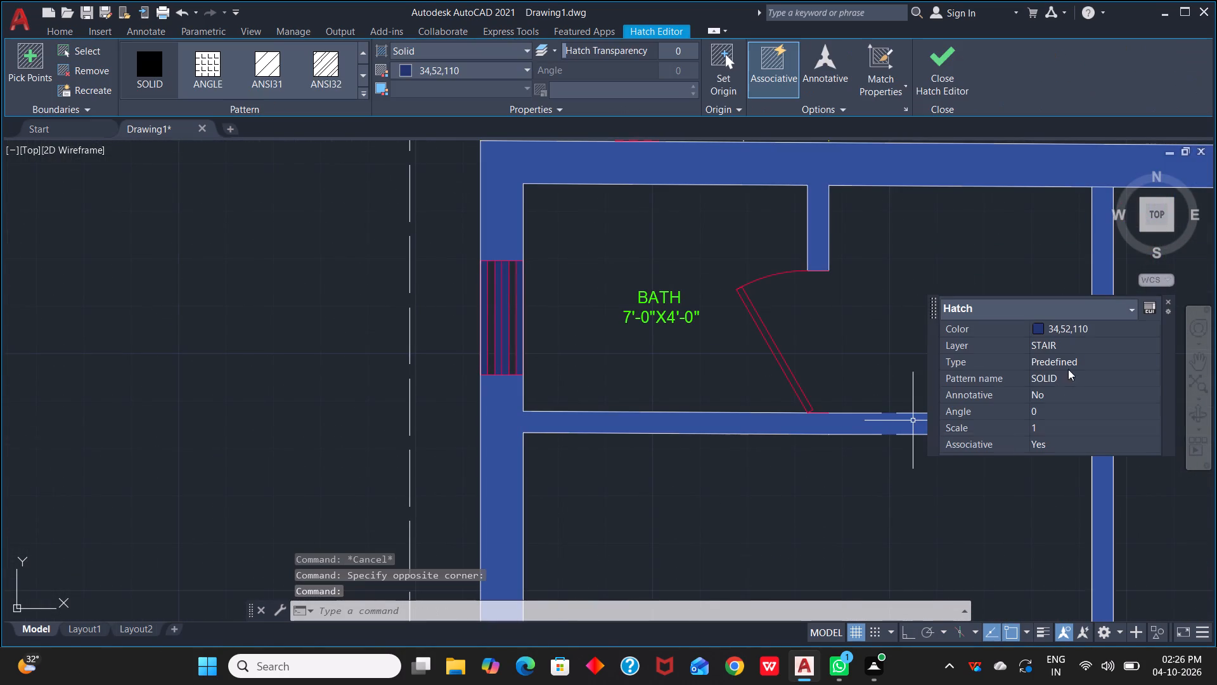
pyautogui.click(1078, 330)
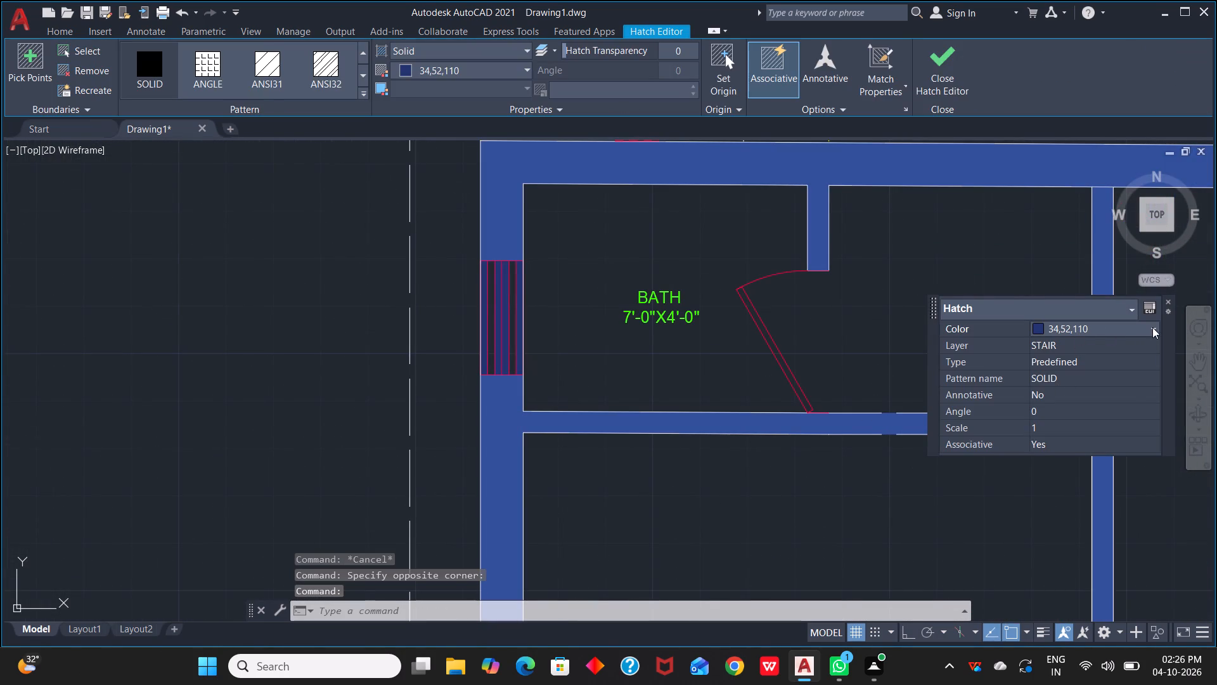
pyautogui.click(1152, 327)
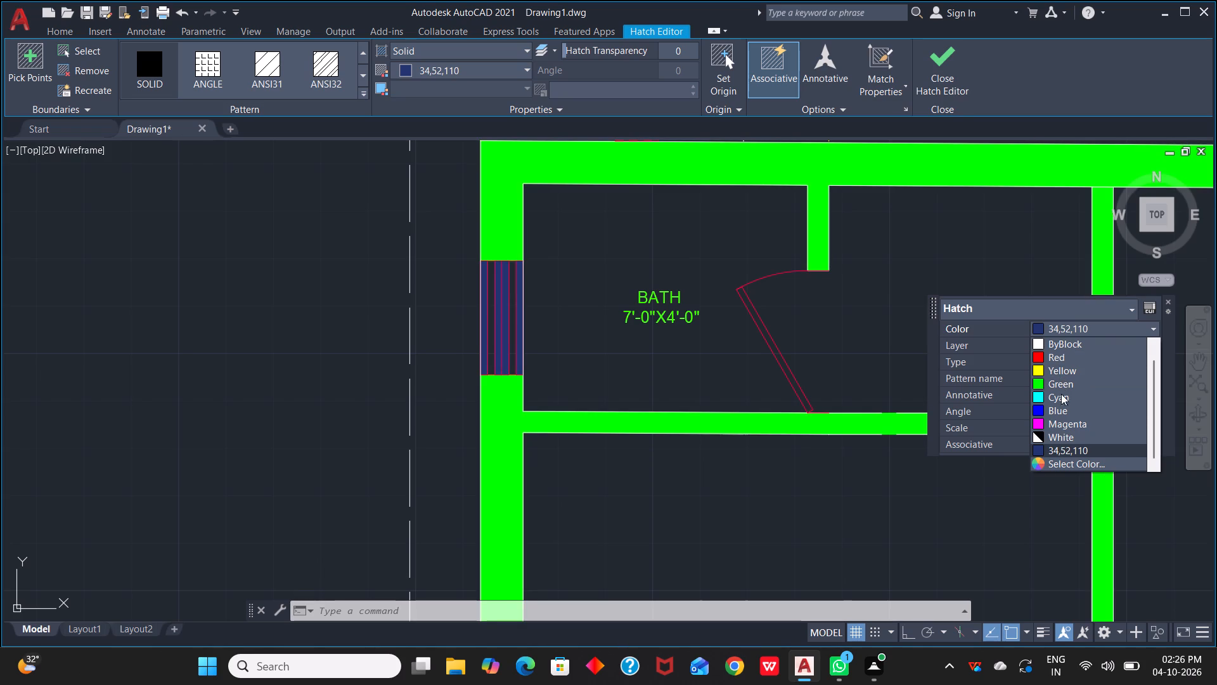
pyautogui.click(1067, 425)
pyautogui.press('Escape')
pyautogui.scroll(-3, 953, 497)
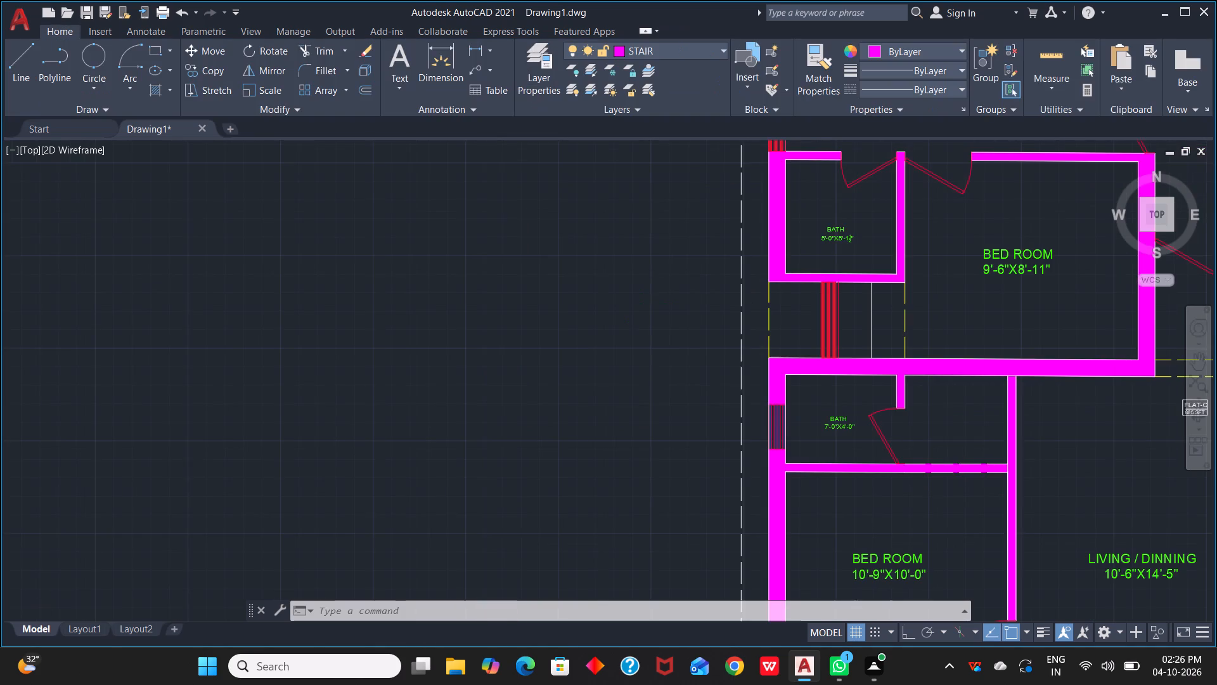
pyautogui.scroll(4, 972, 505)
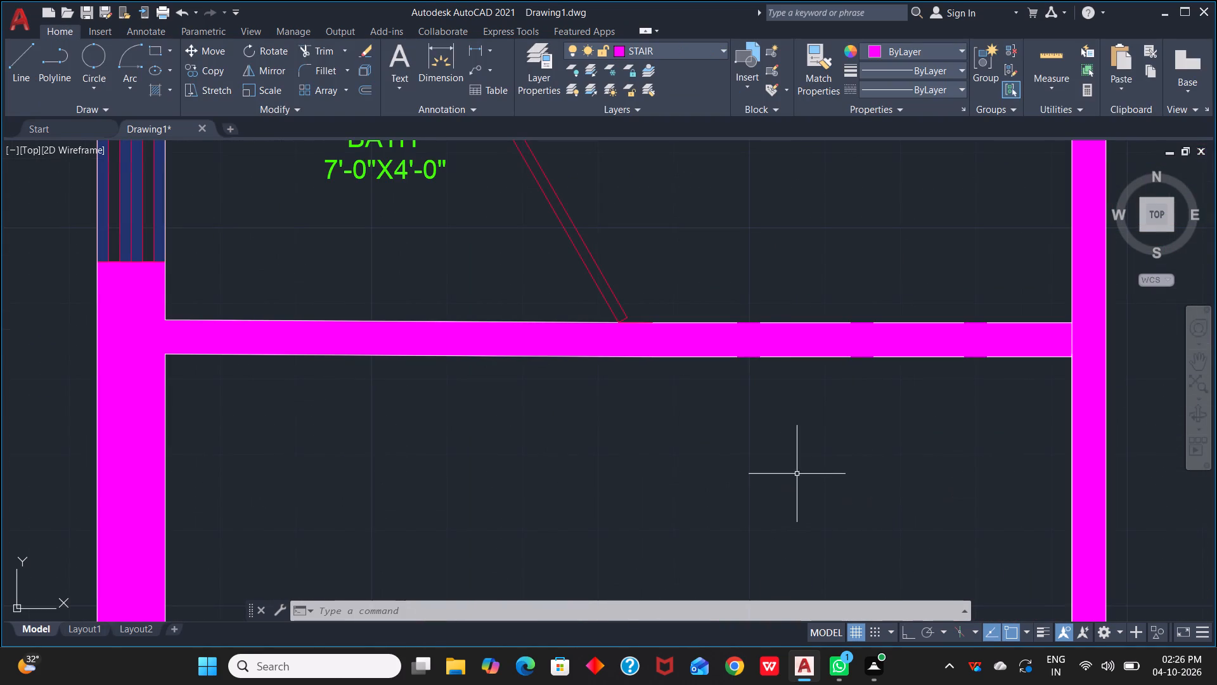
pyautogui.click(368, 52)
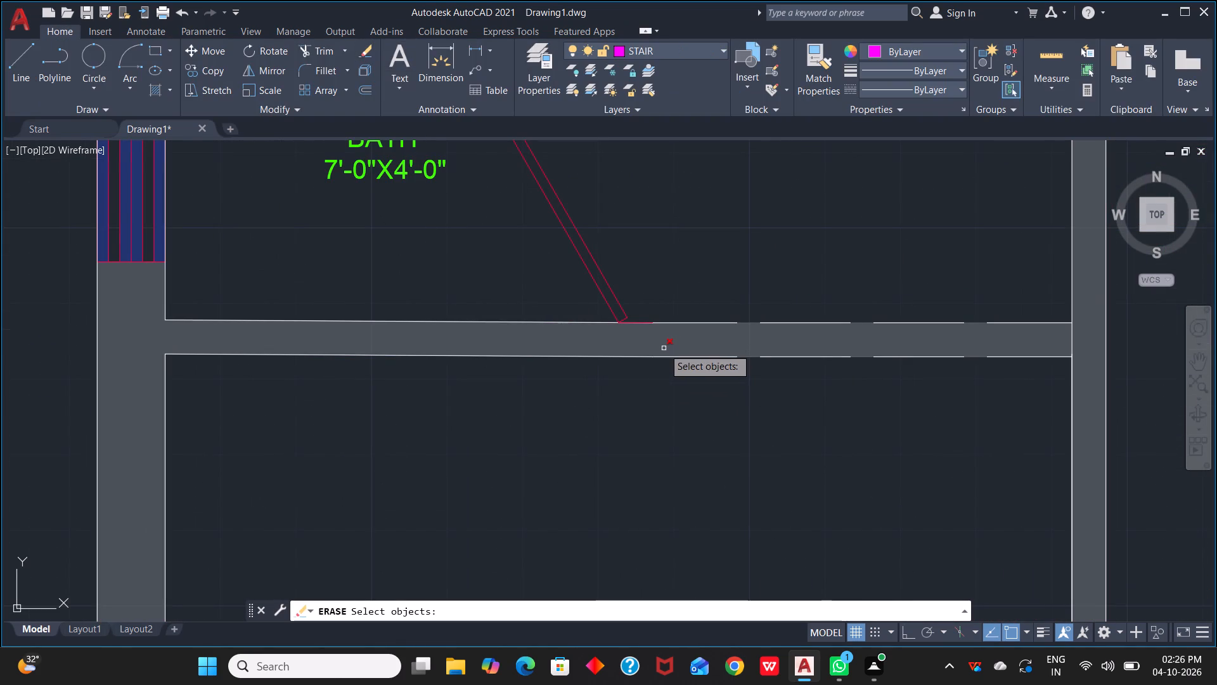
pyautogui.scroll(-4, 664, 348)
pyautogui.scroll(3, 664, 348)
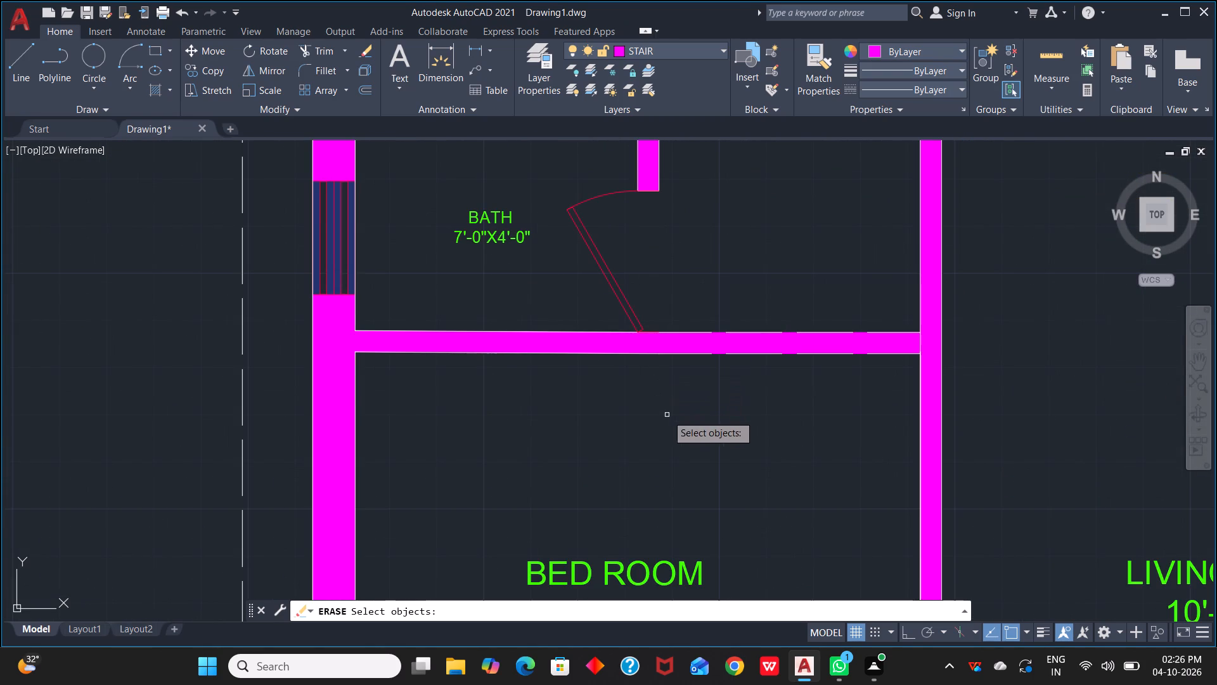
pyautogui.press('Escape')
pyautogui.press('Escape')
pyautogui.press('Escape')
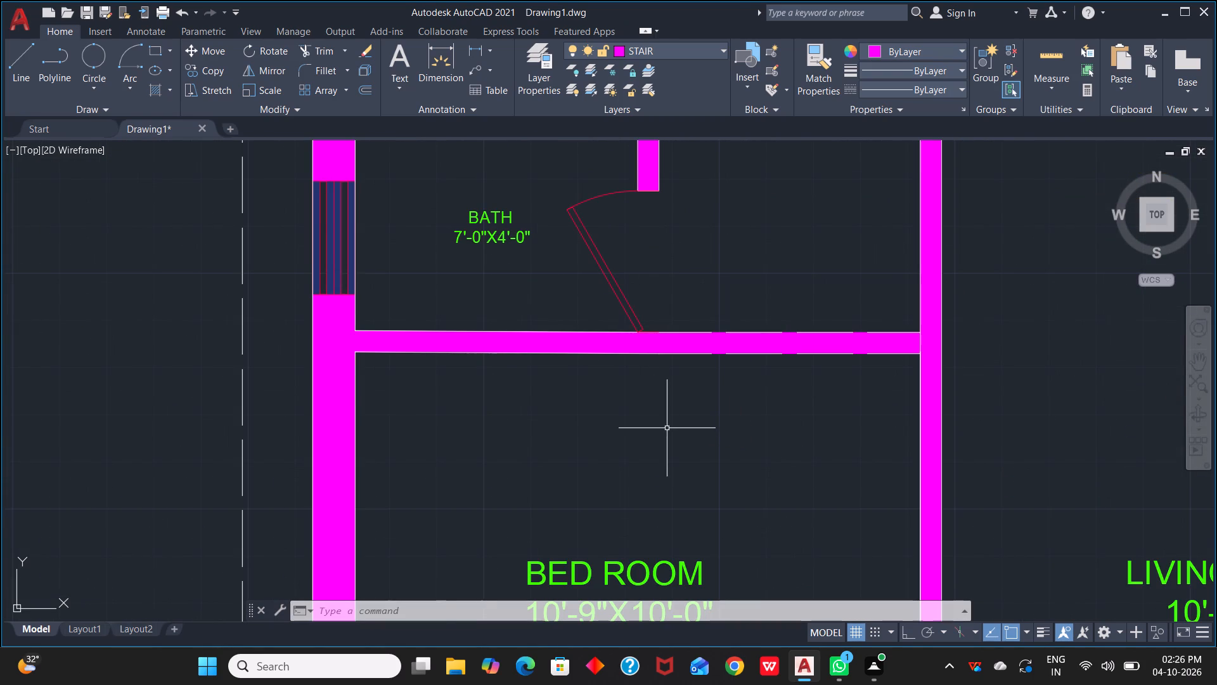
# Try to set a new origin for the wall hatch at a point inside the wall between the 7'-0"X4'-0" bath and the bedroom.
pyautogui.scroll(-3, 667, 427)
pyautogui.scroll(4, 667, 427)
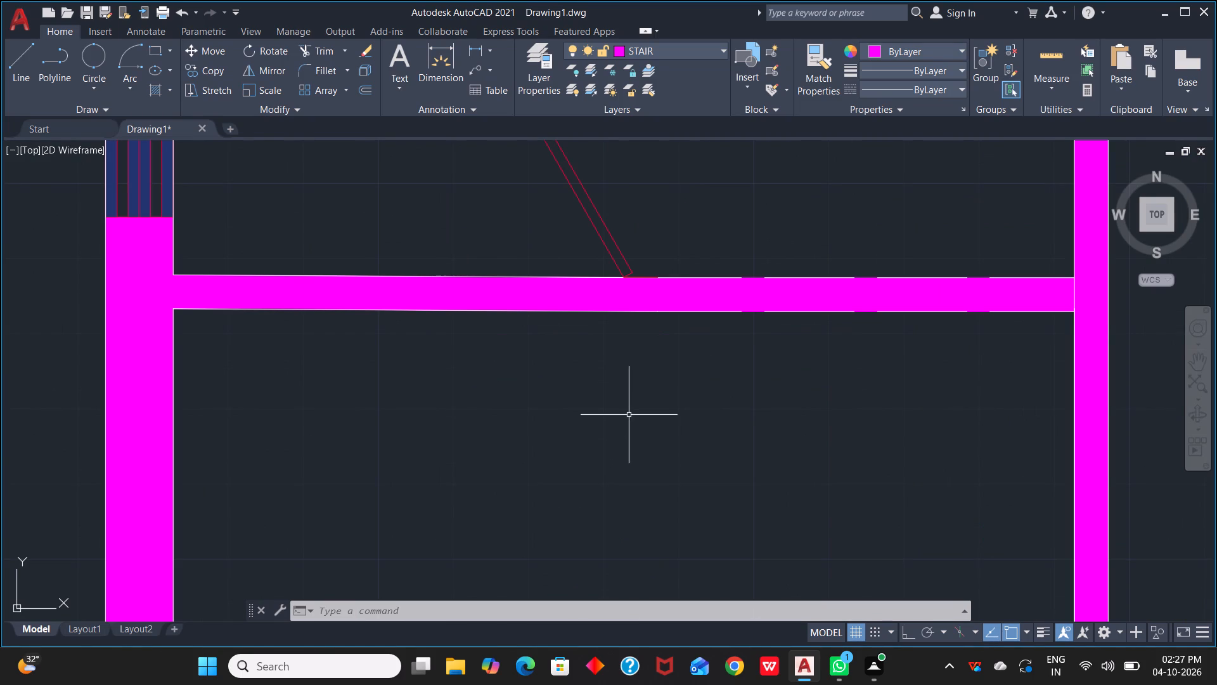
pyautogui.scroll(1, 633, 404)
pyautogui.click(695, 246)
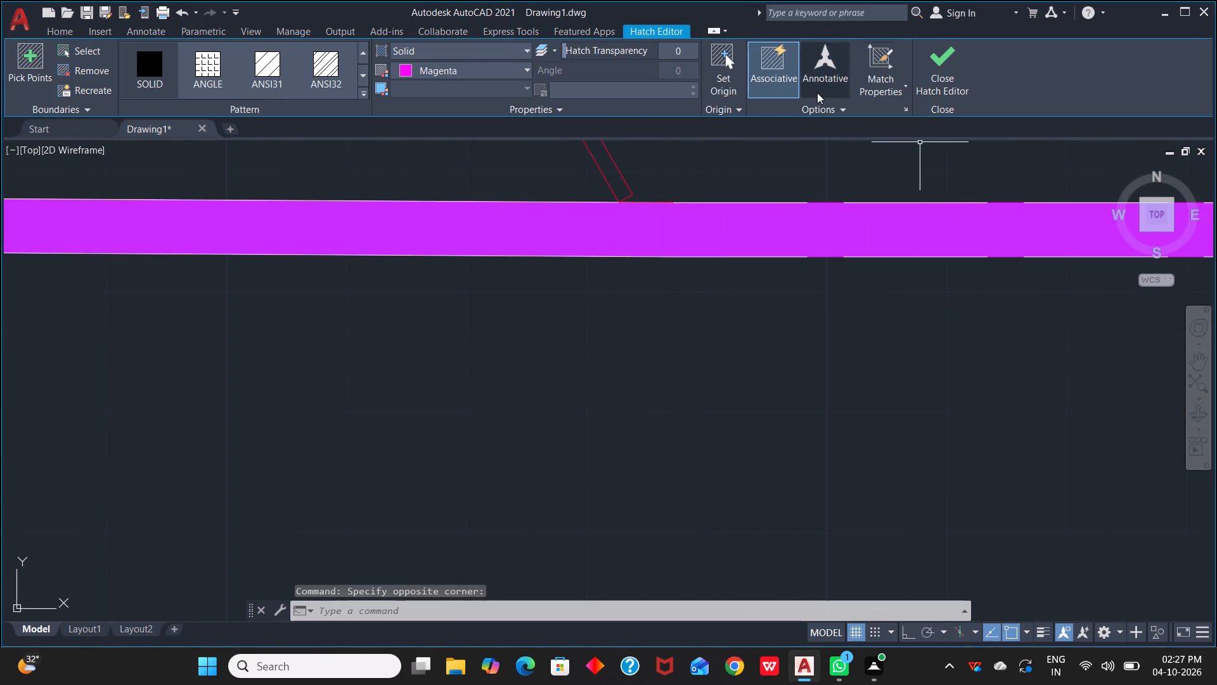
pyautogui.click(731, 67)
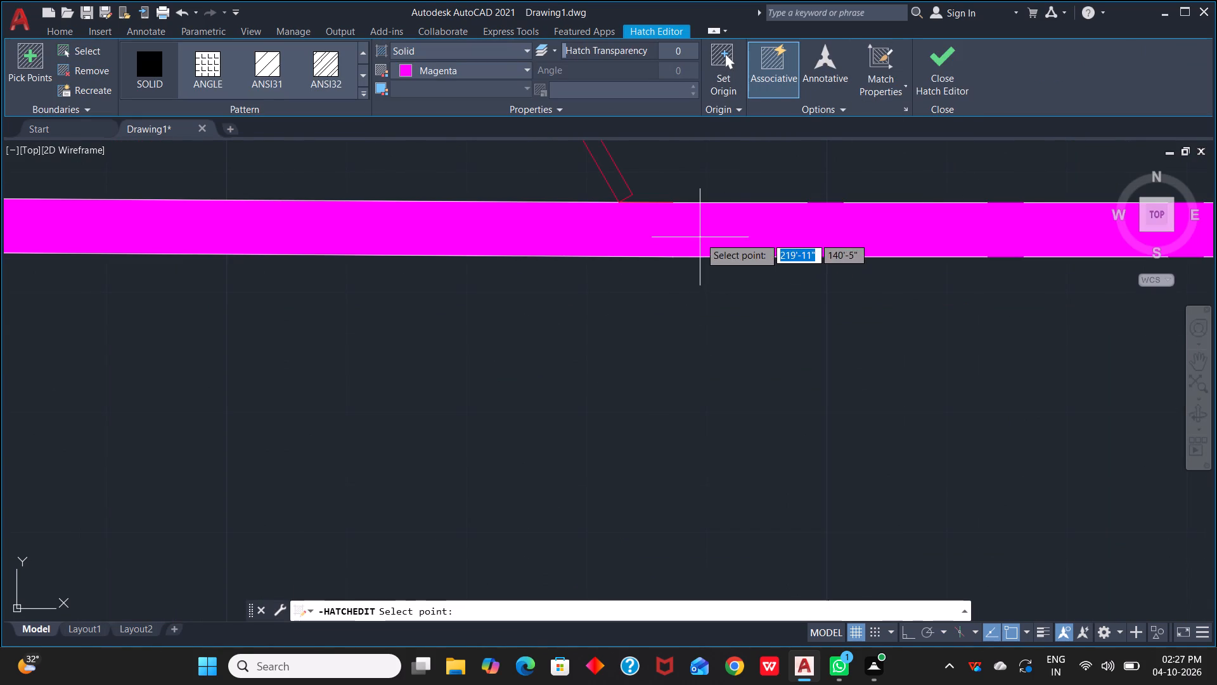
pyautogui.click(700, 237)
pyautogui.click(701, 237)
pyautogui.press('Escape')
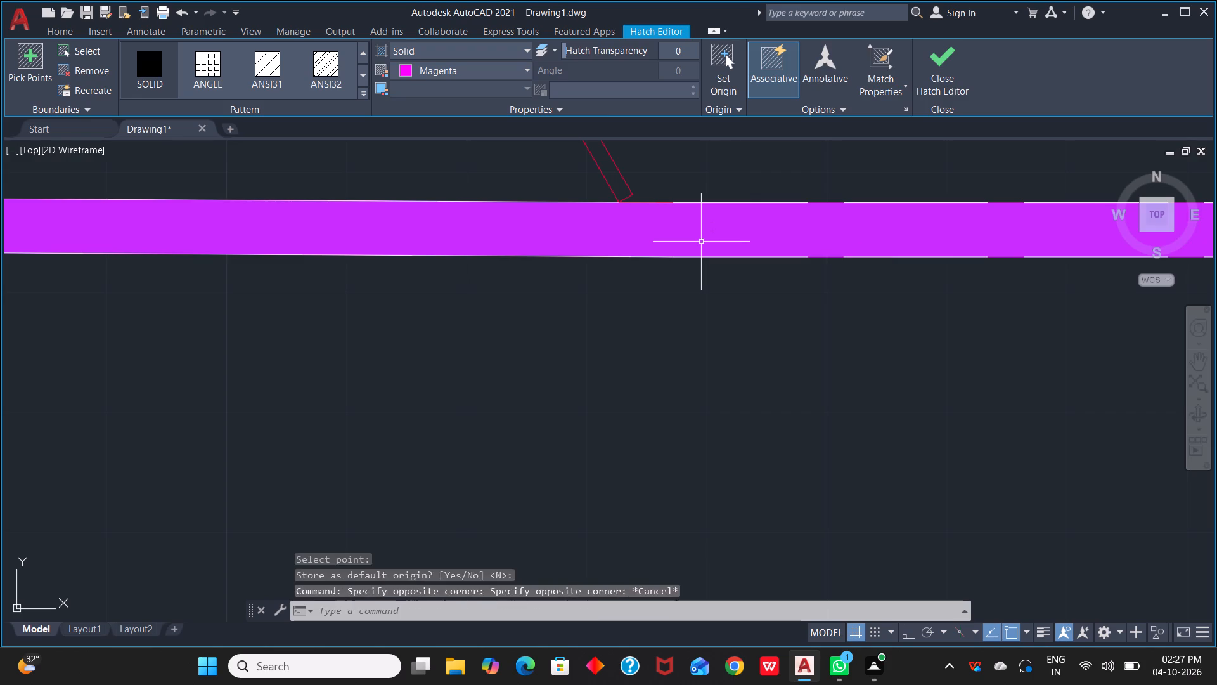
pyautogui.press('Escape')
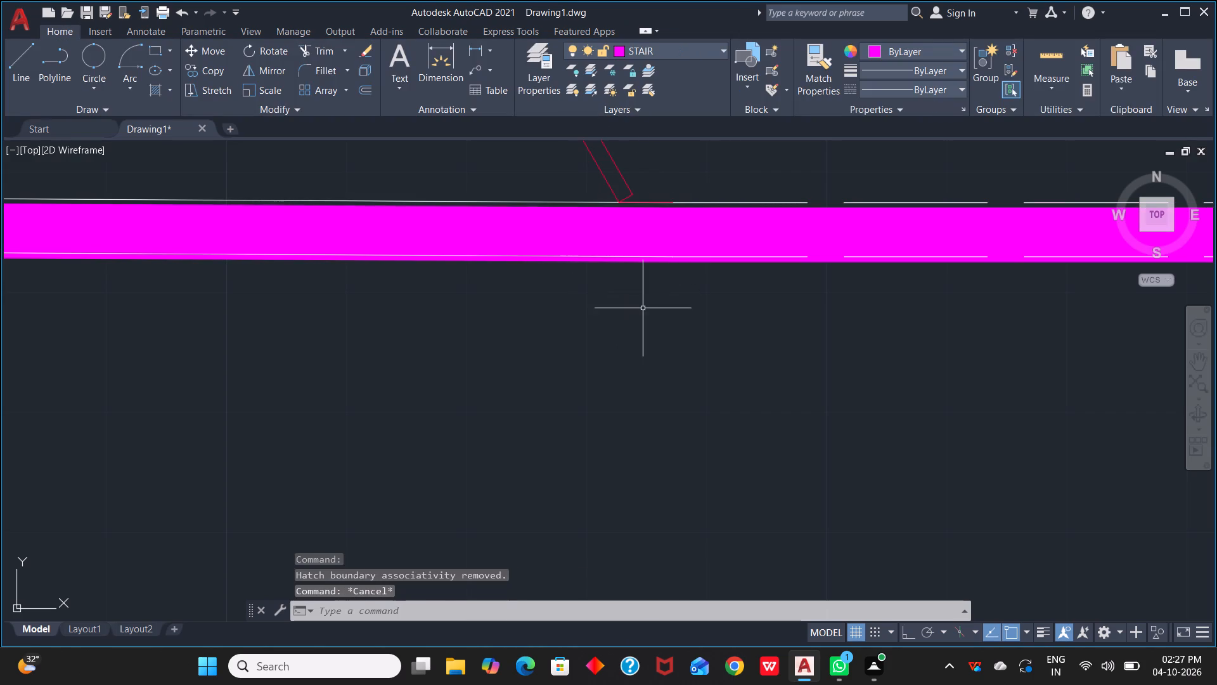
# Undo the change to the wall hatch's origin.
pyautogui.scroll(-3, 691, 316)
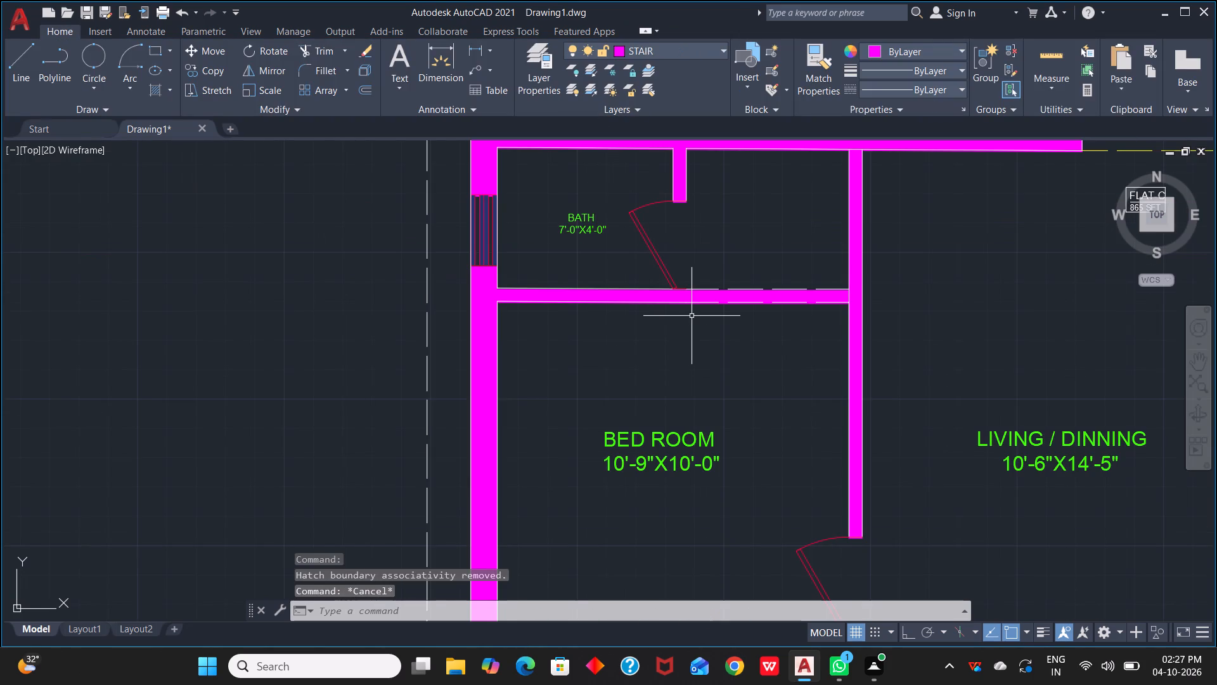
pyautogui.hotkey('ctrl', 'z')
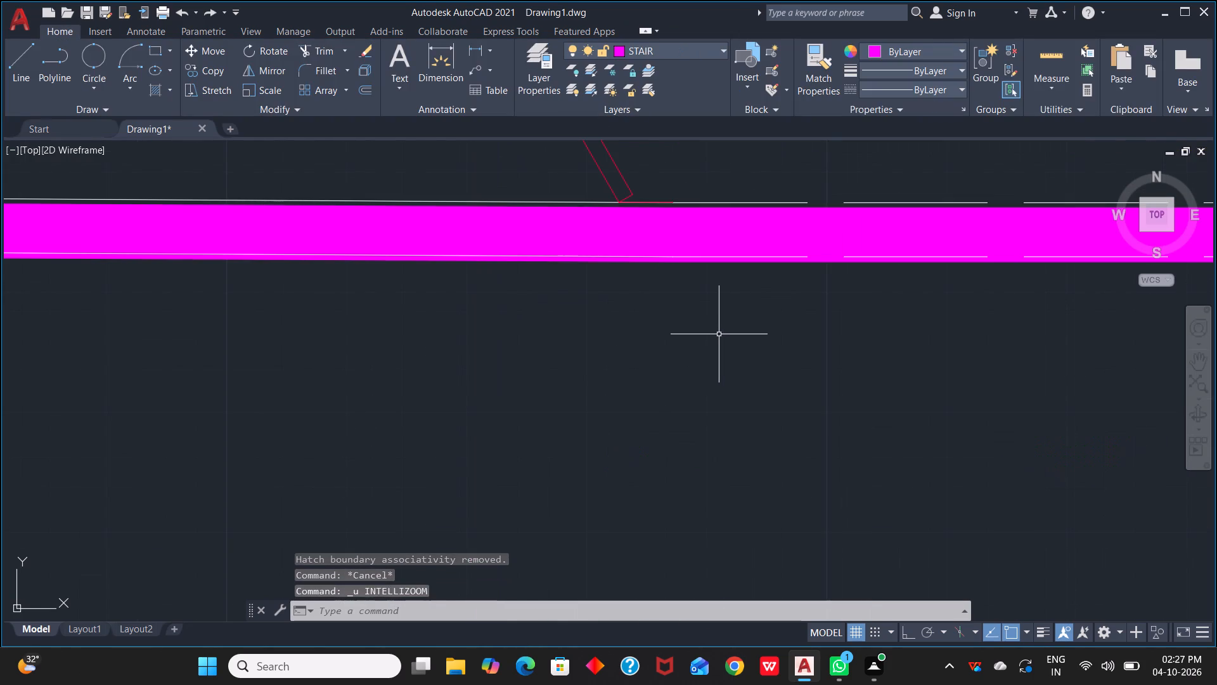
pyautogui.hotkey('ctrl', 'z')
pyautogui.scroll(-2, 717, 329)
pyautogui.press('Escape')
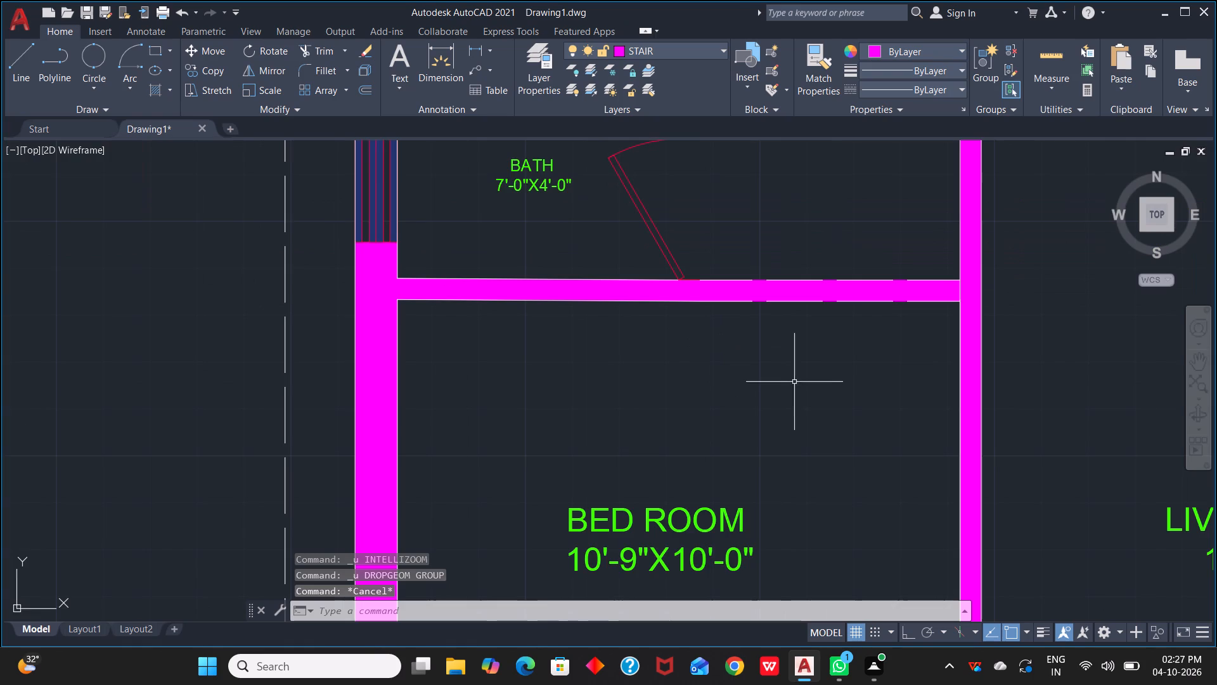
# Set the current object colour to ByBlock.
pyautogui.scroll(-3, 795, 382)
pyautogui.scroll(-2, 916, 379)
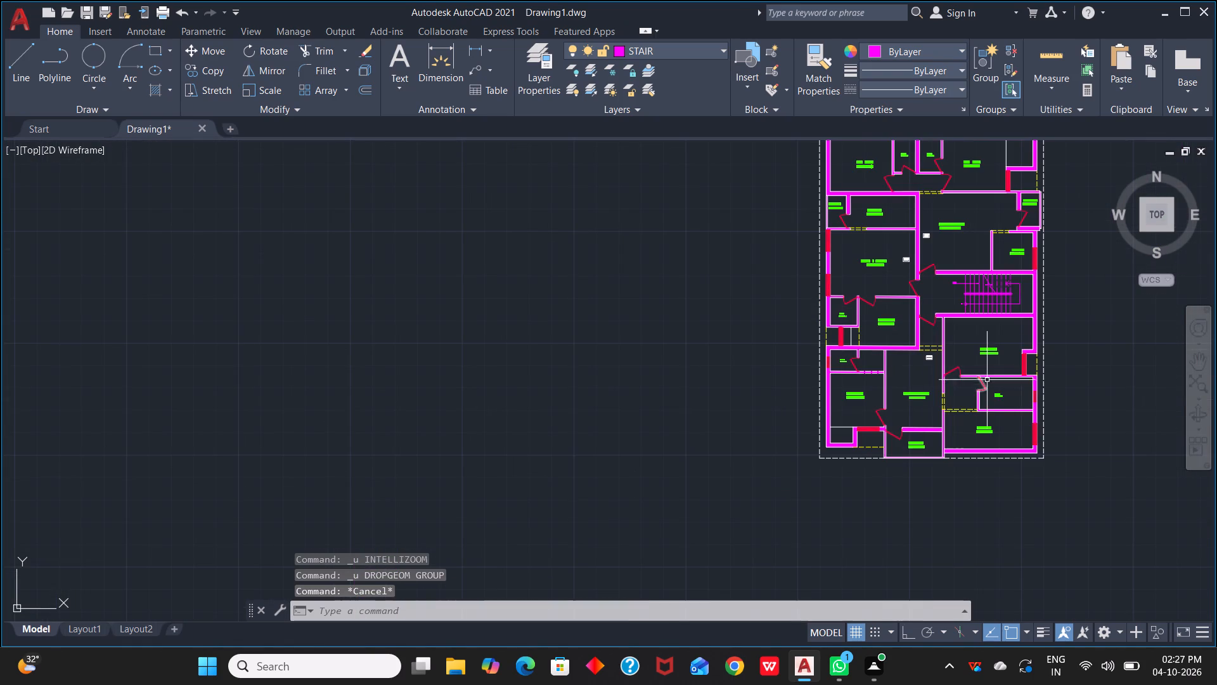
pyautogui.moveTo(986, 360); pyautogui.dragTo(963, 445, button='middle')
pyautogui.scroll(2, 865, 380)
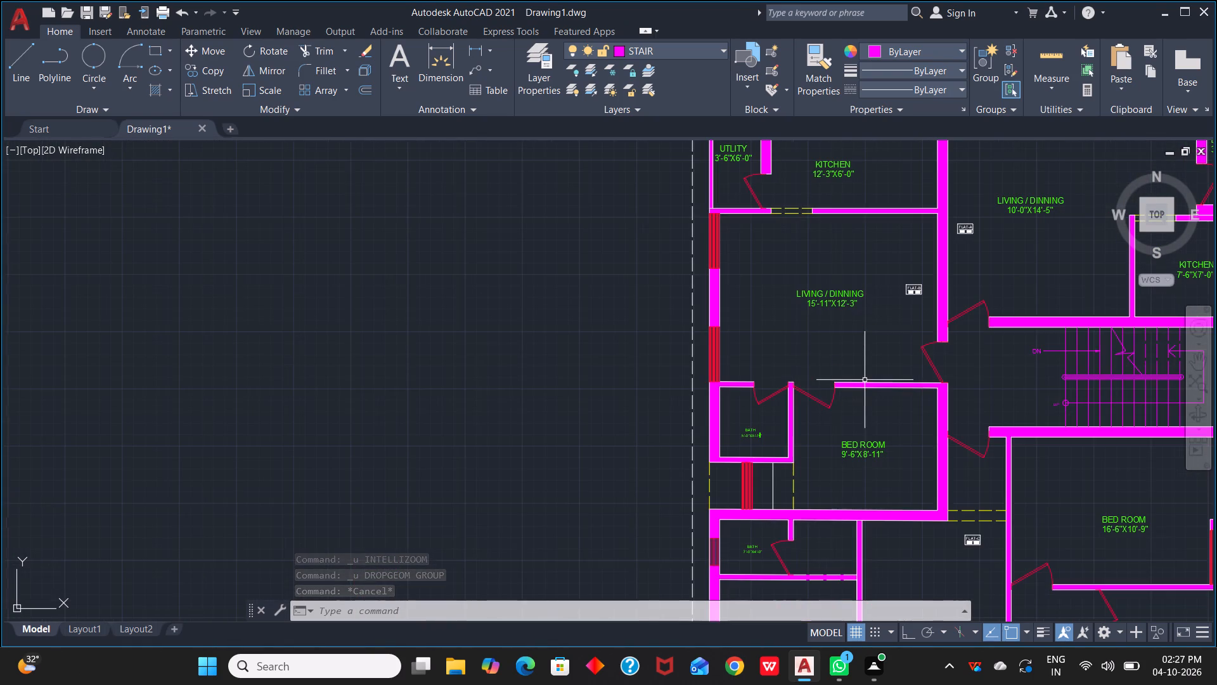
pyautogui.moveTo(840, 450); pyautogui.dragTo(871, 391, button='middle')
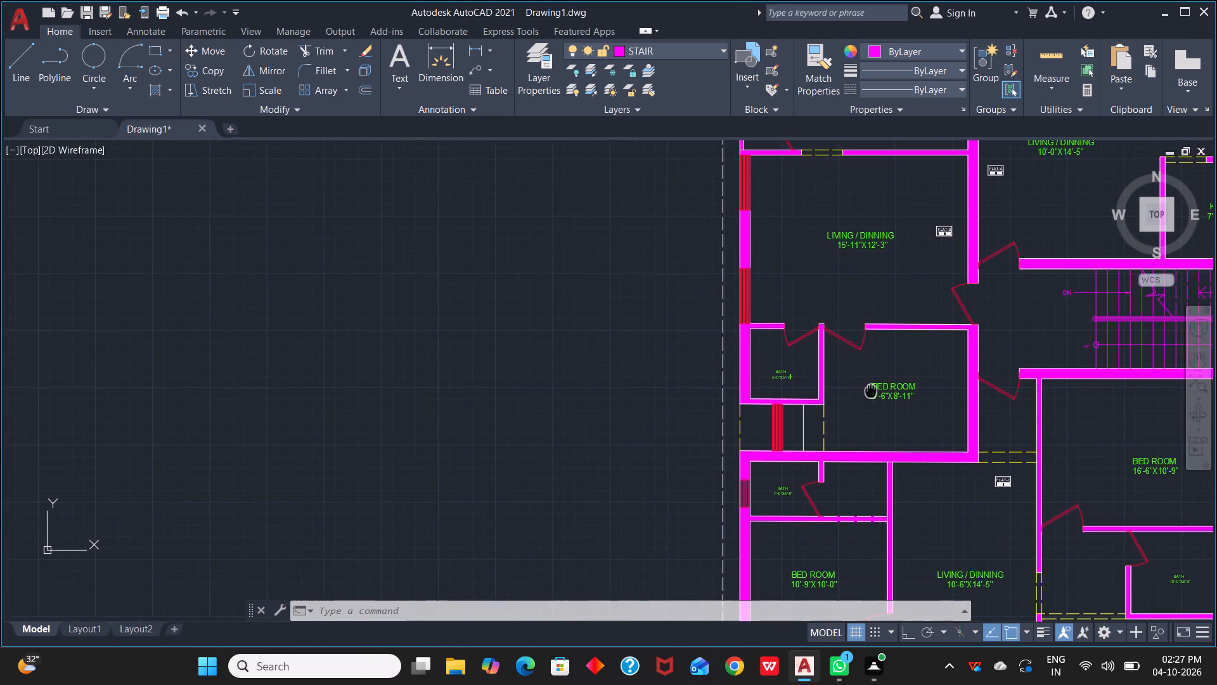
pyautogui.moveTo(871, 391); pyautogui.dragTo(920, 197, button='middle')
pyautogui.scroll(3, 904, 389)
pyautogui.moveTo(969, 299); pyautogui.dragTo(970, 351, button='middle')
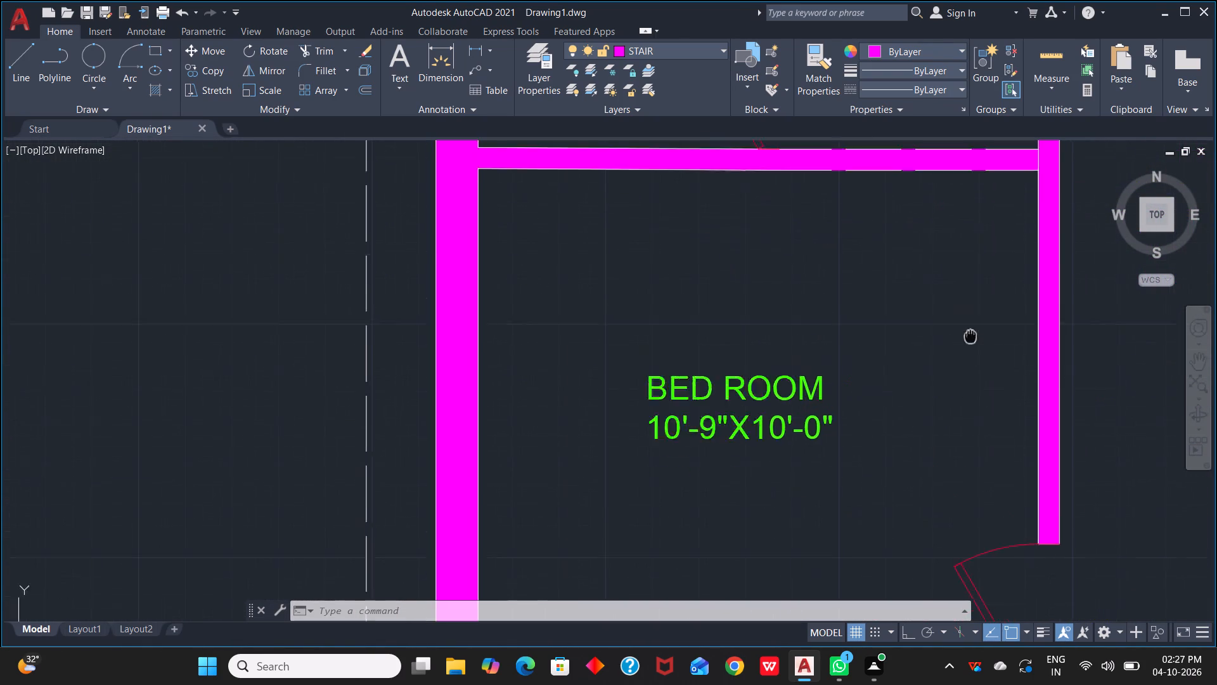
pyautogui.moveTo(970, 351); pyautogui.dragTo(968, 471, button='middle')
pyautogui.scroll(1, 908, 396)
pyautogui.scroll(1, 709, 300)
pyautogui.moveTo(715, 306); pyautogui.dragTo(793, 405, button='middle')
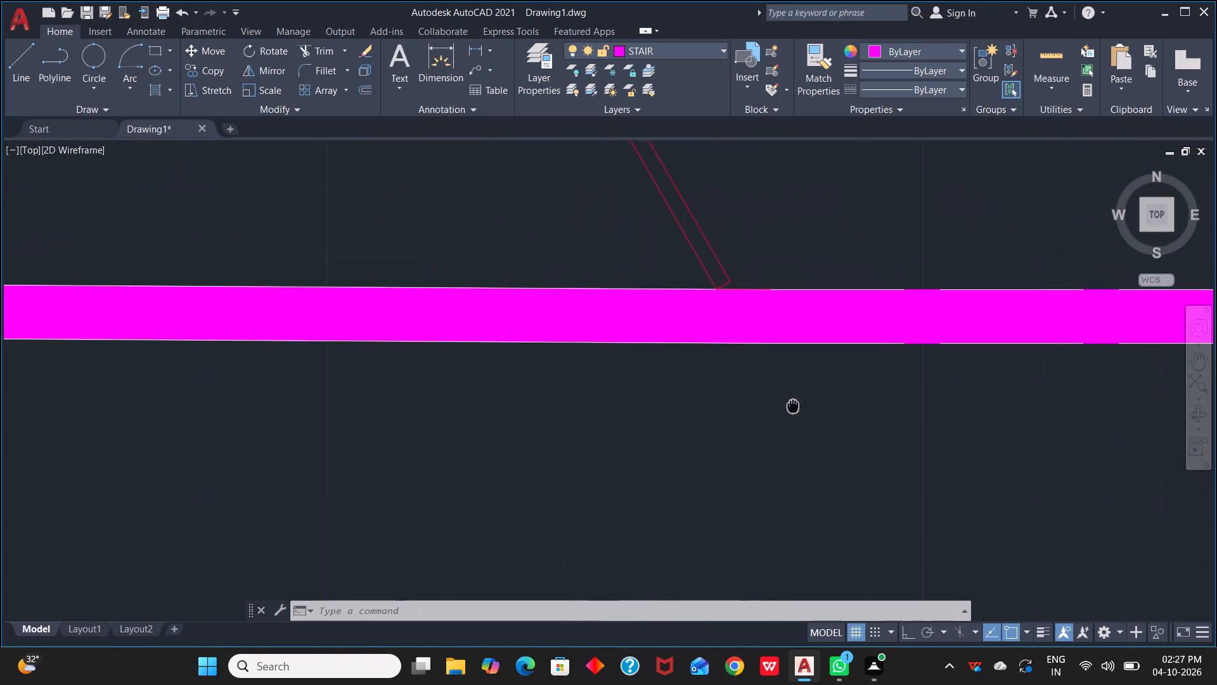
pyautogui.moveTo(793, 405); pyautogui.dragTo(795, 405, button='middle')
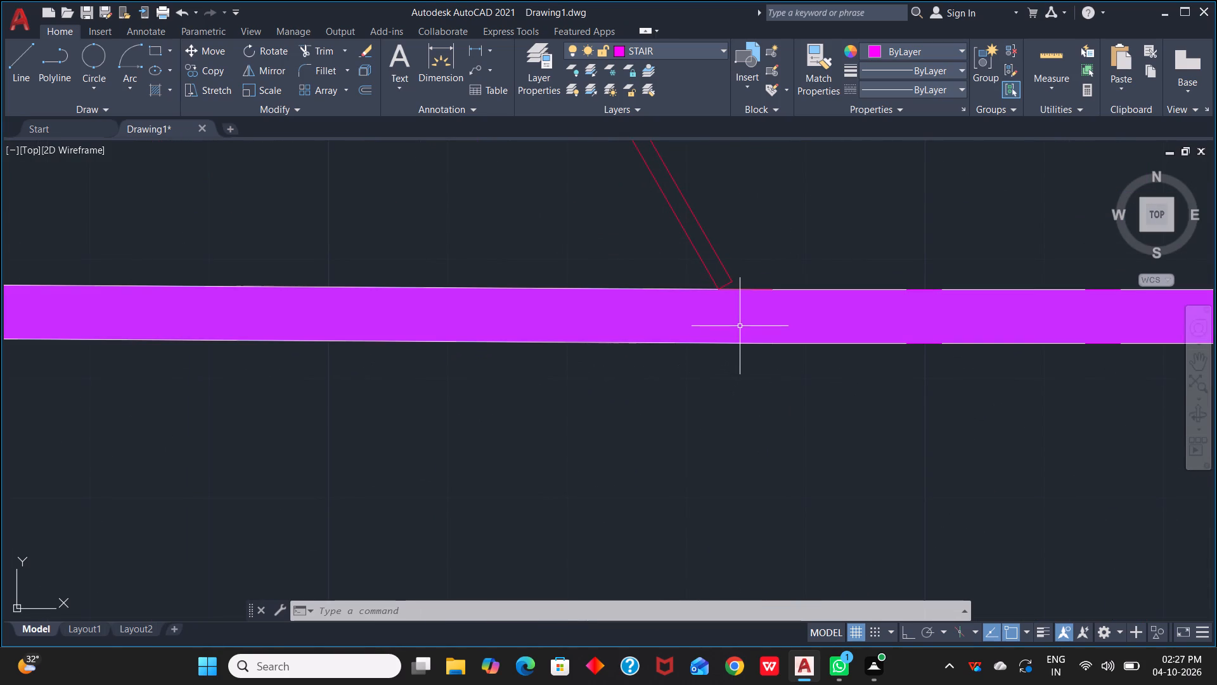
pyautogui.click(961, 49)
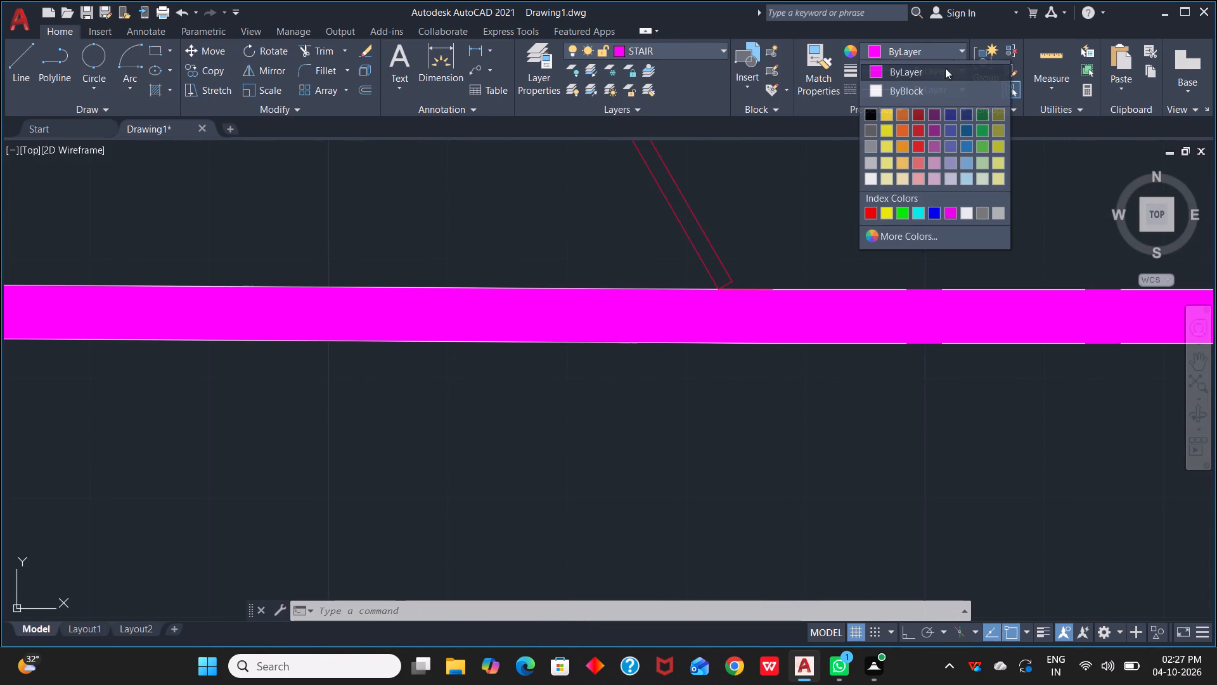
pyautogui.click(914, 87)
# Change the colour of the solid wall hatch to index colour 131.
pyautogui.click(808, 322)
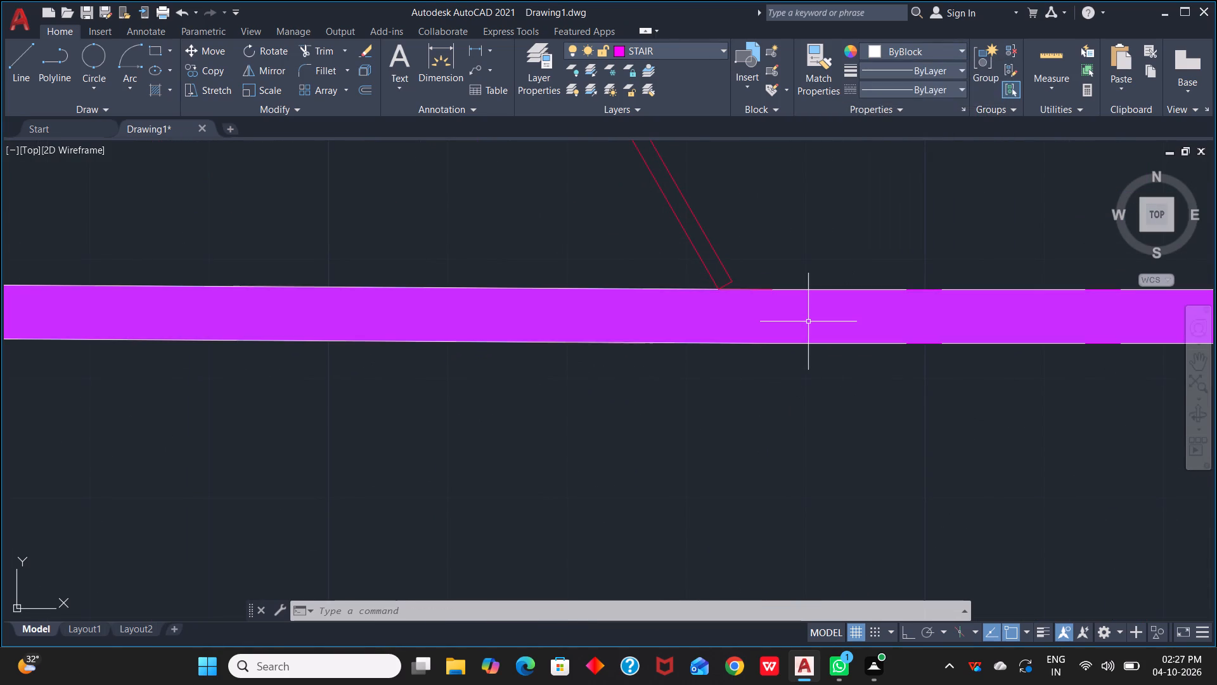
pyautogui.click(808, 322)
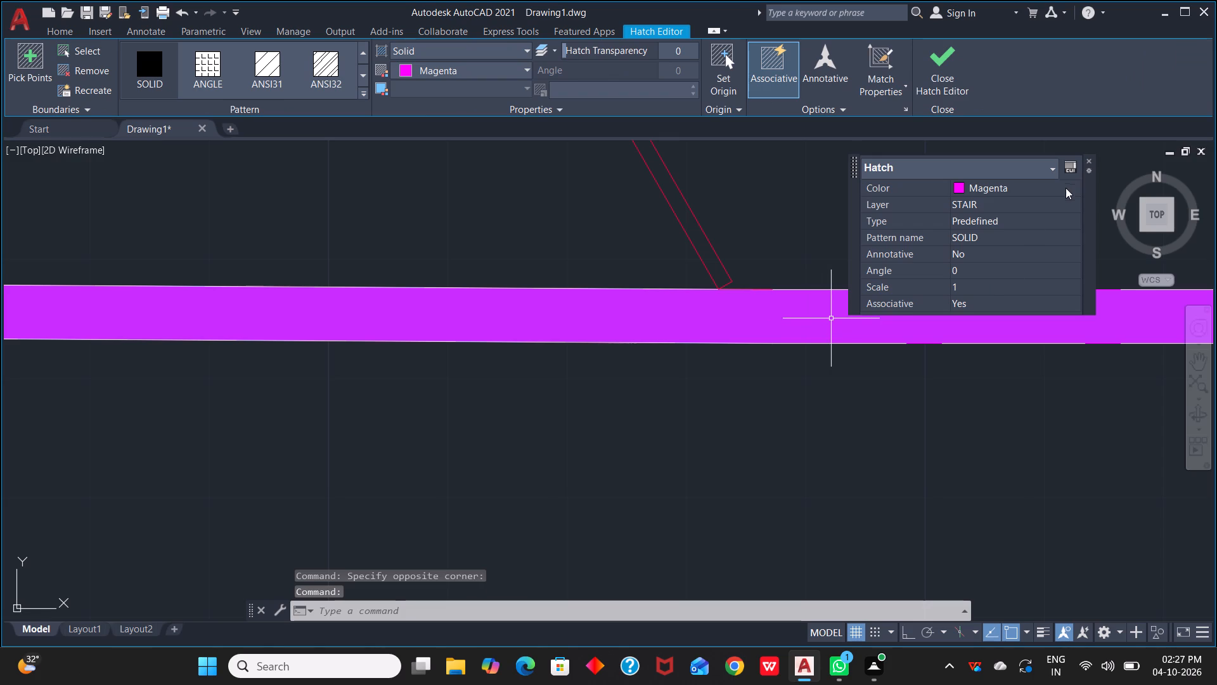
pyautogui.click(1066, 188)
pyautogui.click(1075, 186)
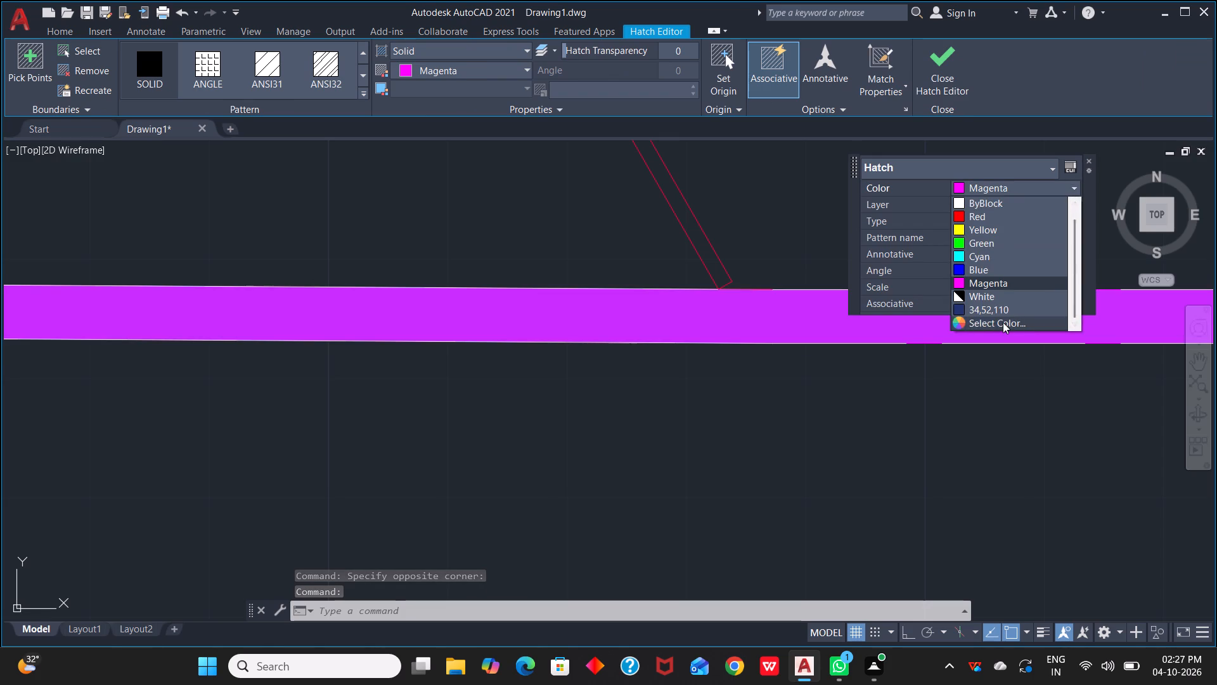
pyautogui.click(1003, 322)
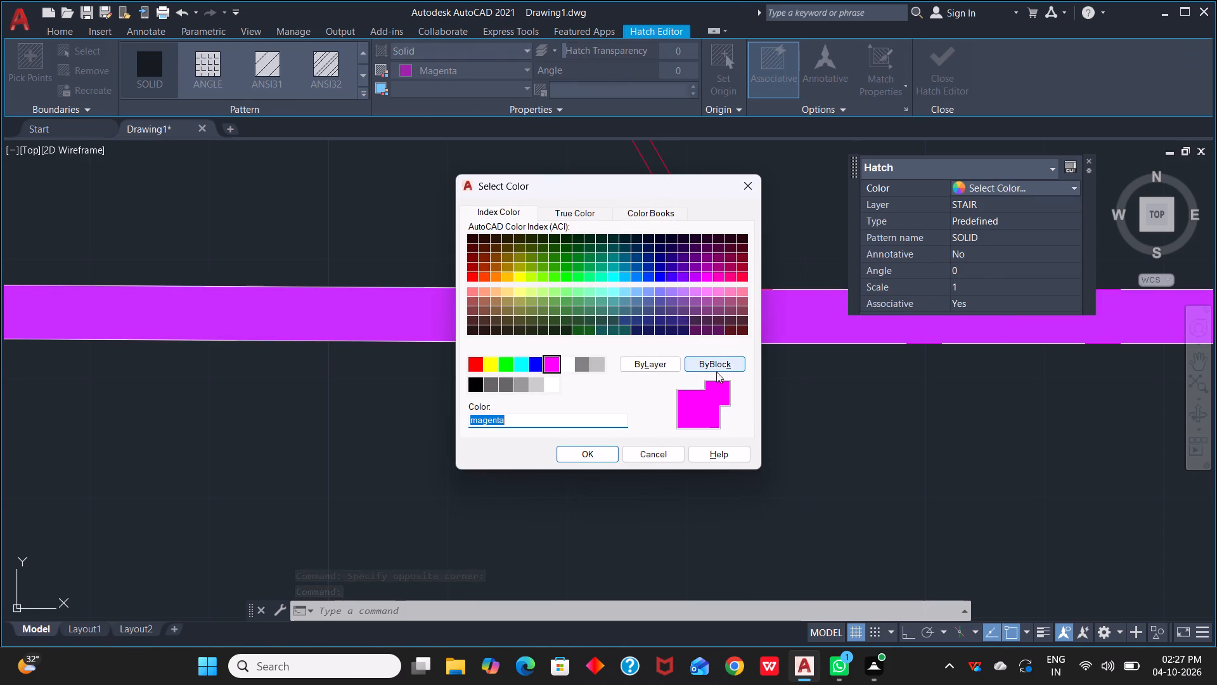
pyautogui.scroll(1, 656, 292)
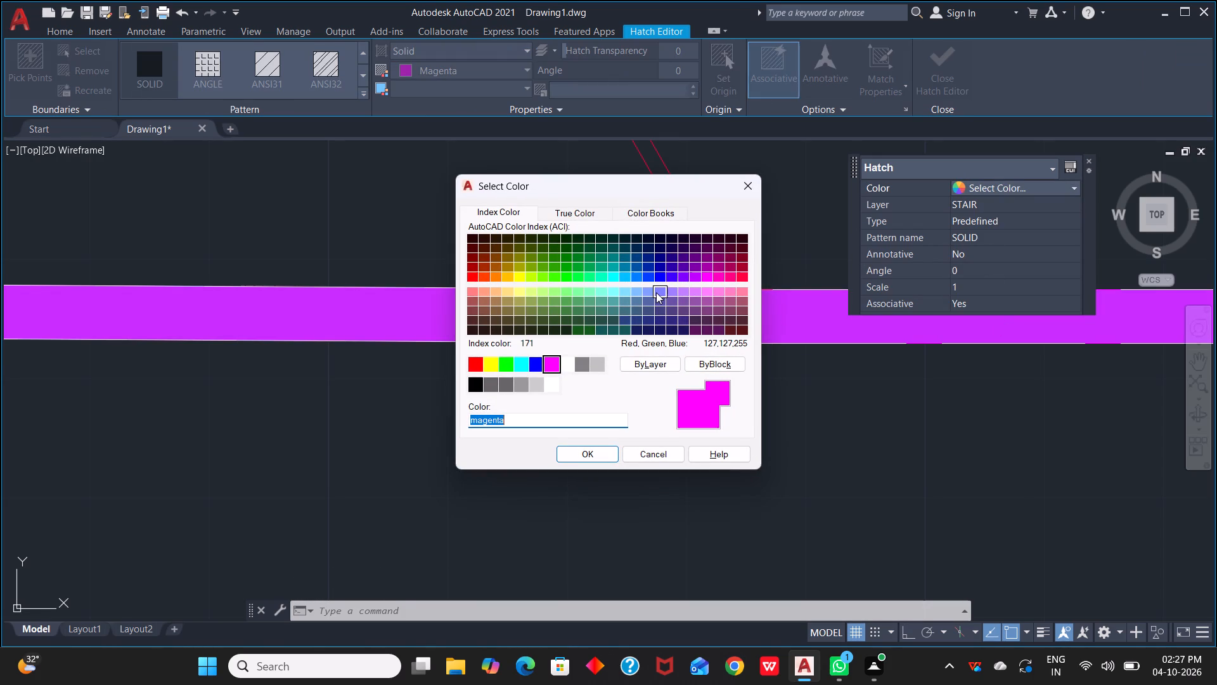
pyautogui.scroll(1, 656, 292)
pyautogui.click(611, 288)
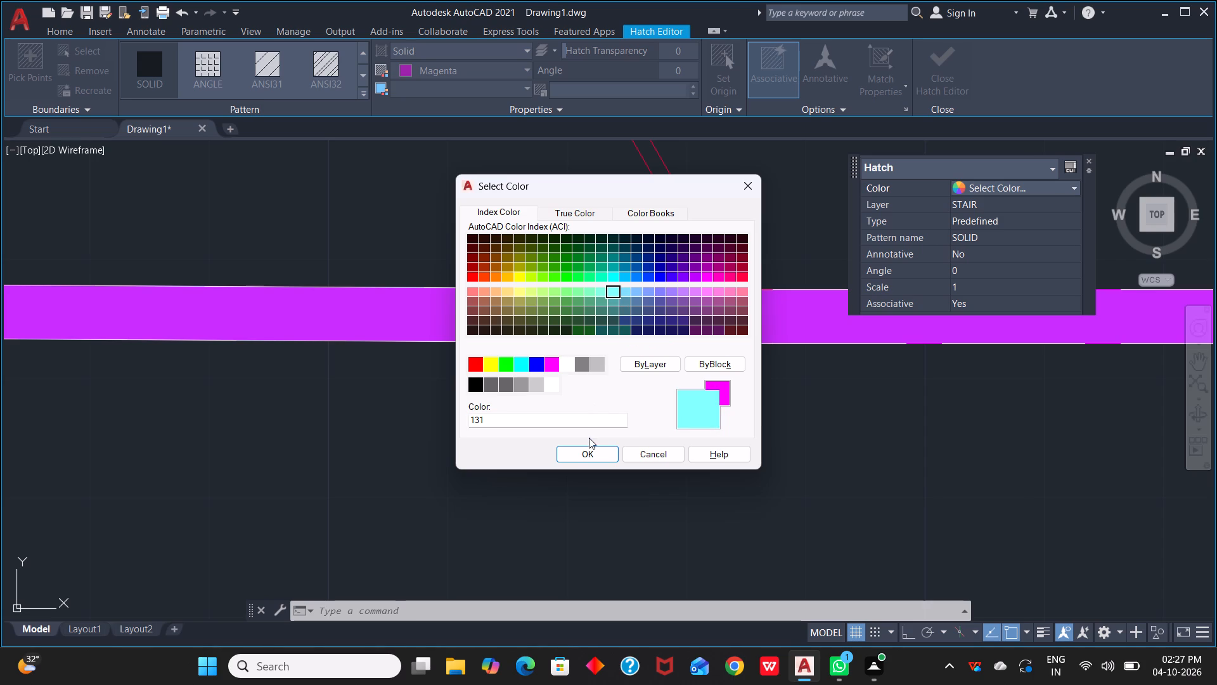
pyautogui.click(583, 452)
pyautogui.scroll(-7, 731, 407)
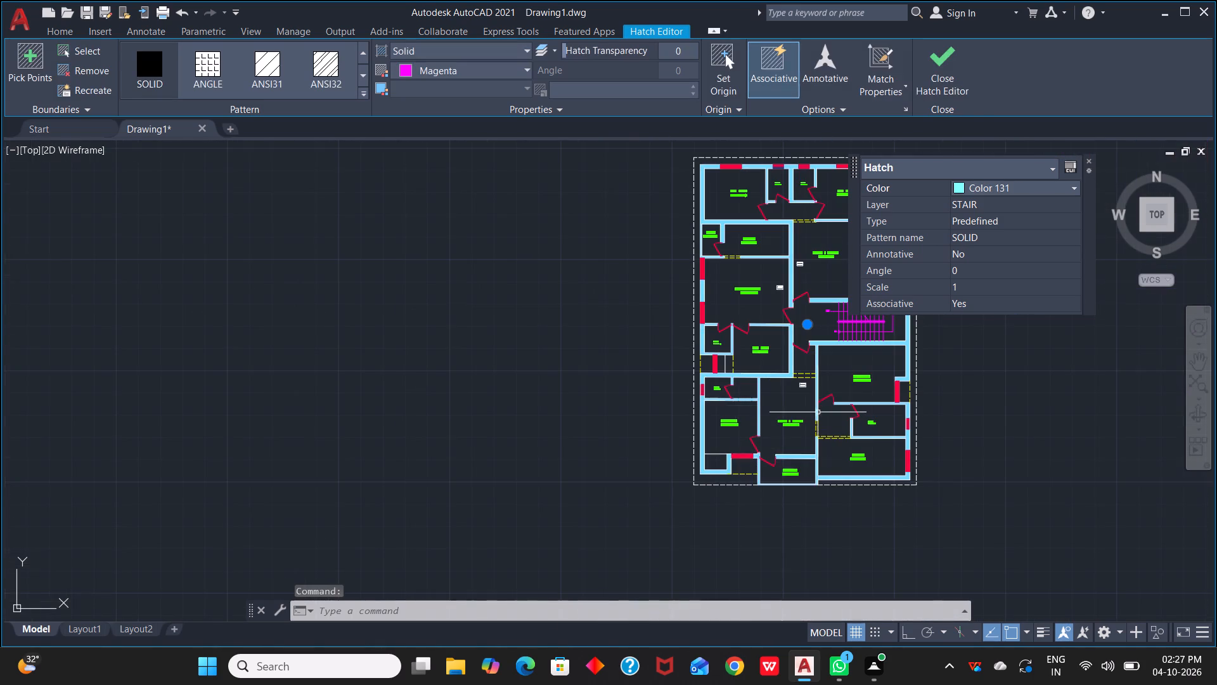
pyautogui.click(1088, 160)
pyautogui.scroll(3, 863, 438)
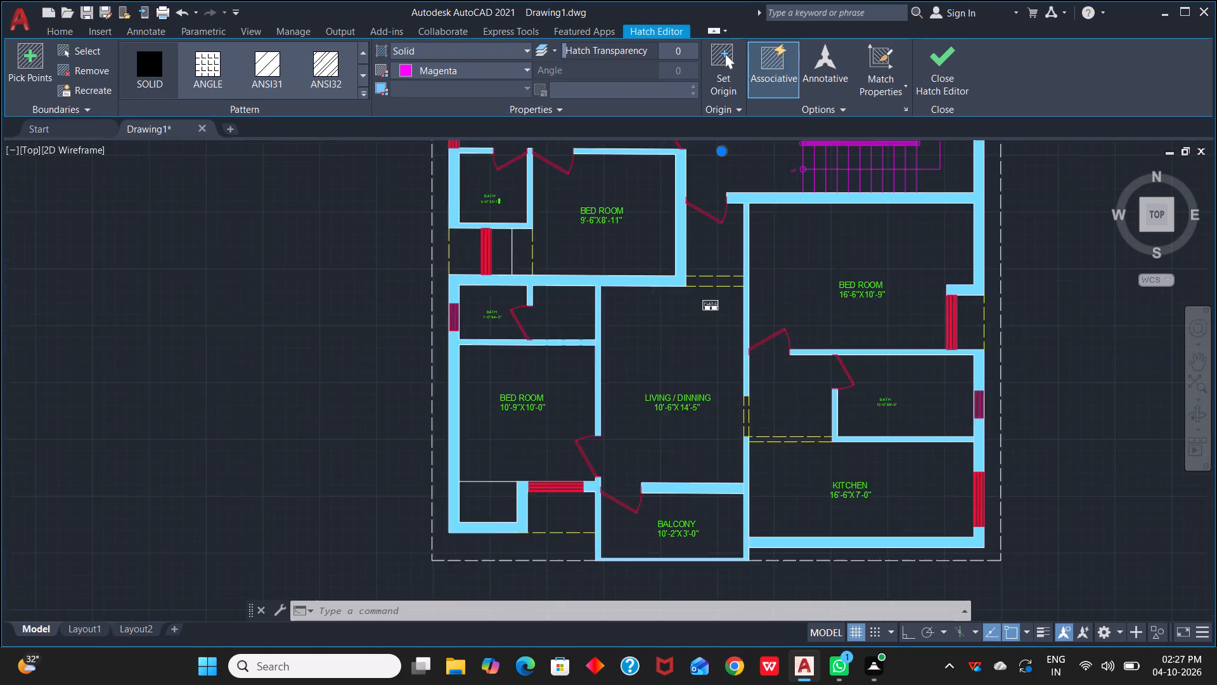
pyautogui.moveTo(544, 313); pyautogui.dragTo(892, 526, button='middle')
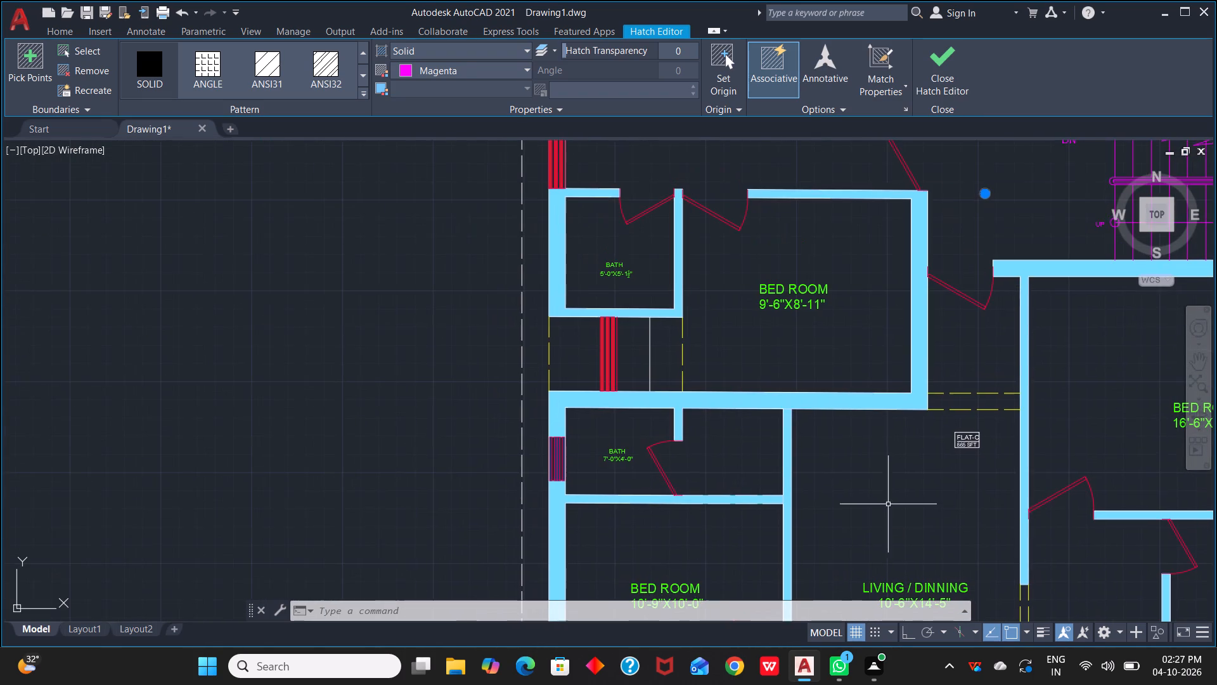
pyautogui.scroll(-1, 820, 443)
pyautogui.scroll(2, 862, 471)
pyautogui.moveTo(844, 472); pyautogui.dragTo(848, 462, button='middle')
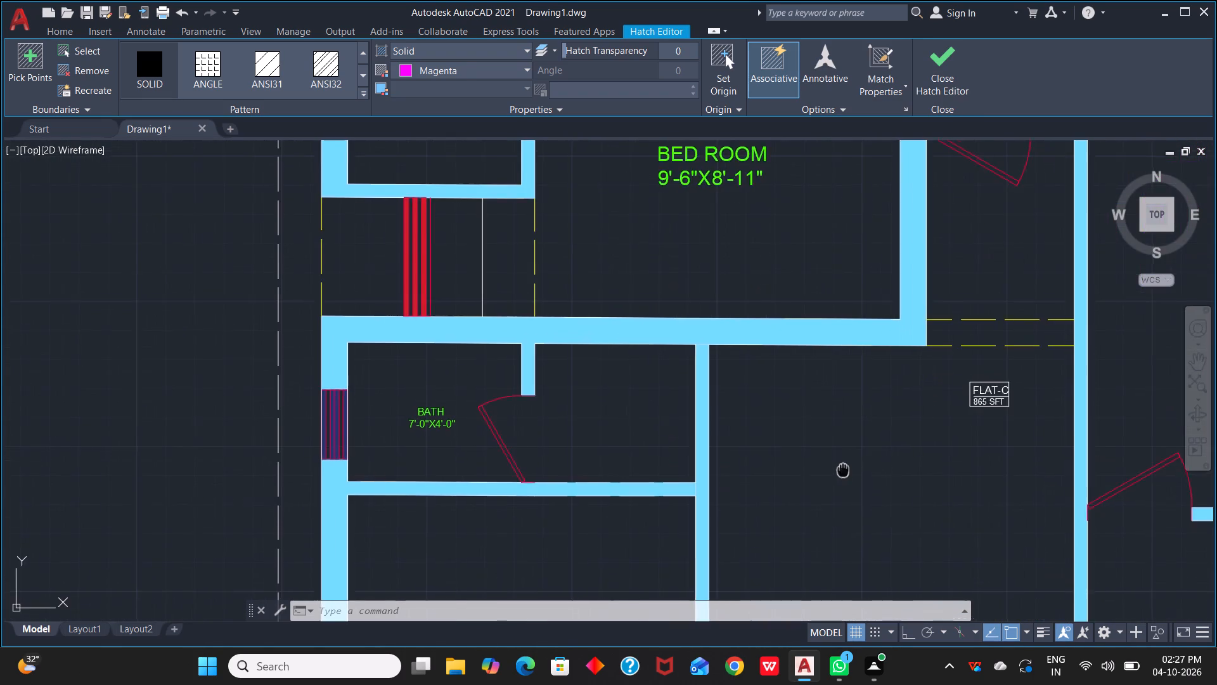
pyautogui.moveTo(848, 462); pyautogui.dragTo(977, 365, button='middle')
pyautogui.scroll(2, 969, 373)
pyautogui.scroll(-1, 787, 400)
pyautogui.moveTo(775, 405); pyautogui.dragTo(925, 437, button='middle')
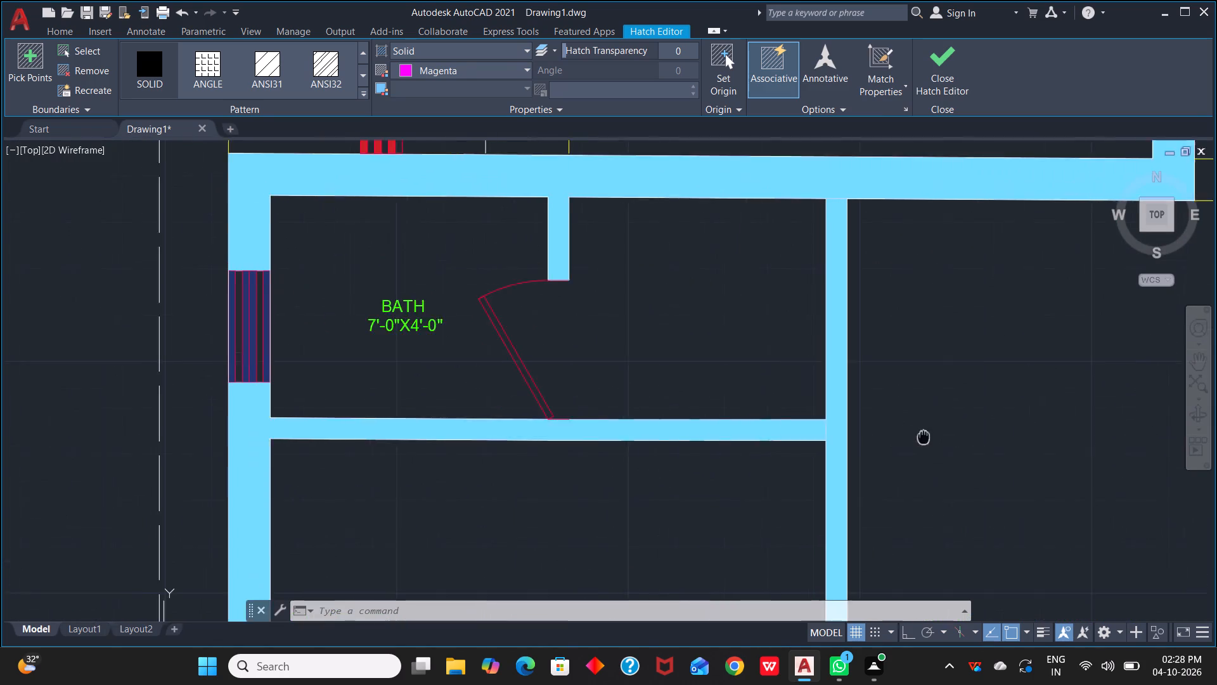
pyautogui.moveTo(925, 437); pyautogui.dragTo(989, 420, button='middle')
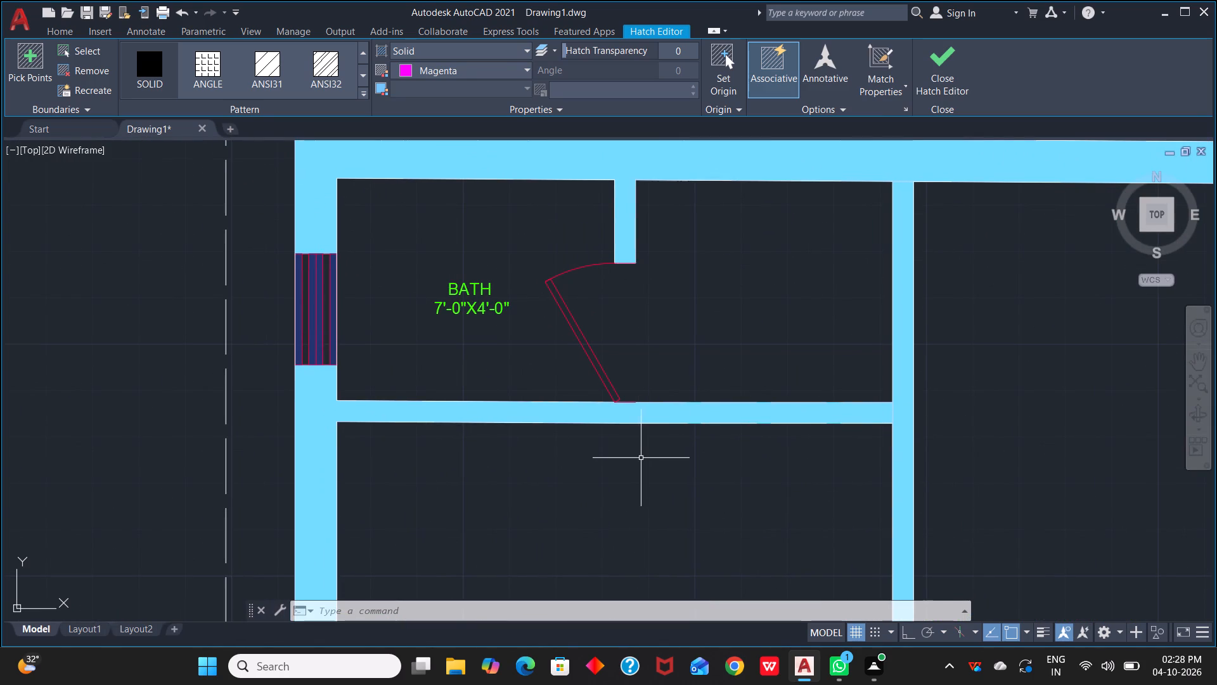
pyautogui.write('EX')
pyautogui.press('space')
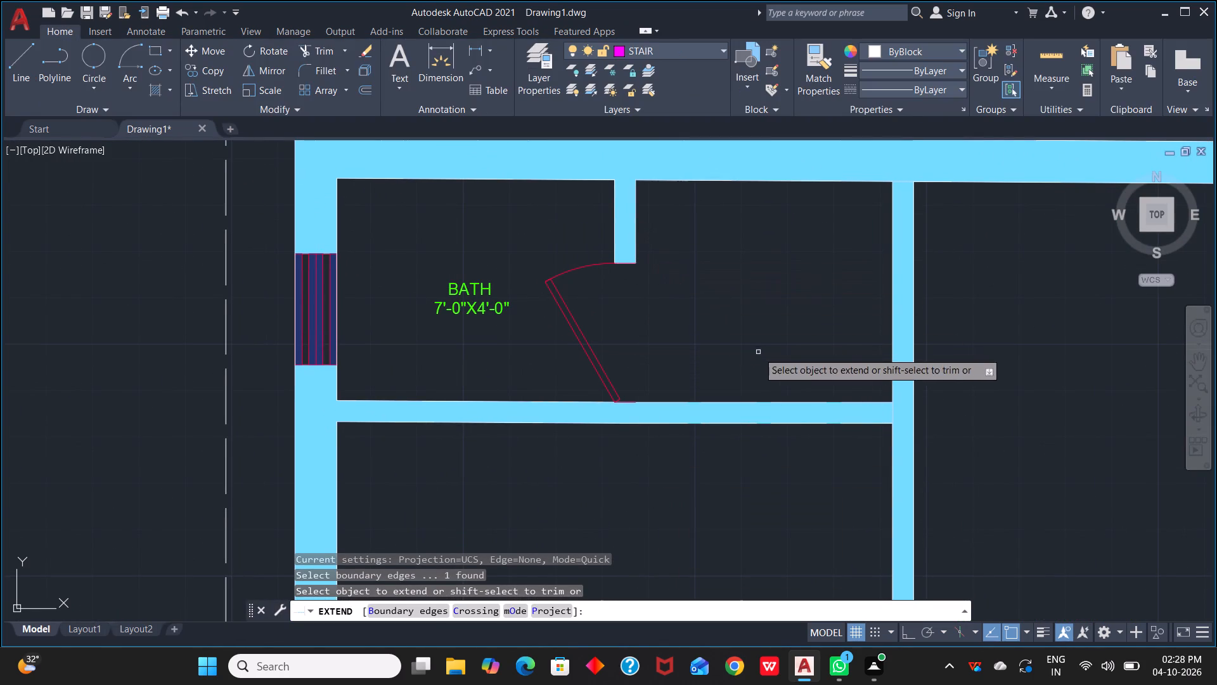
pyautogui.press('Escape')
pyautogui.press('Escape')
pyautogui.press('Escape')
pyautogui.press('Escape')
# Extend the outer face line of the short wall above the 7'-0"X4'-0" bath door across the opening to the bath's lower wall.
pyautogui.press('e')
pyautogui.press('x')
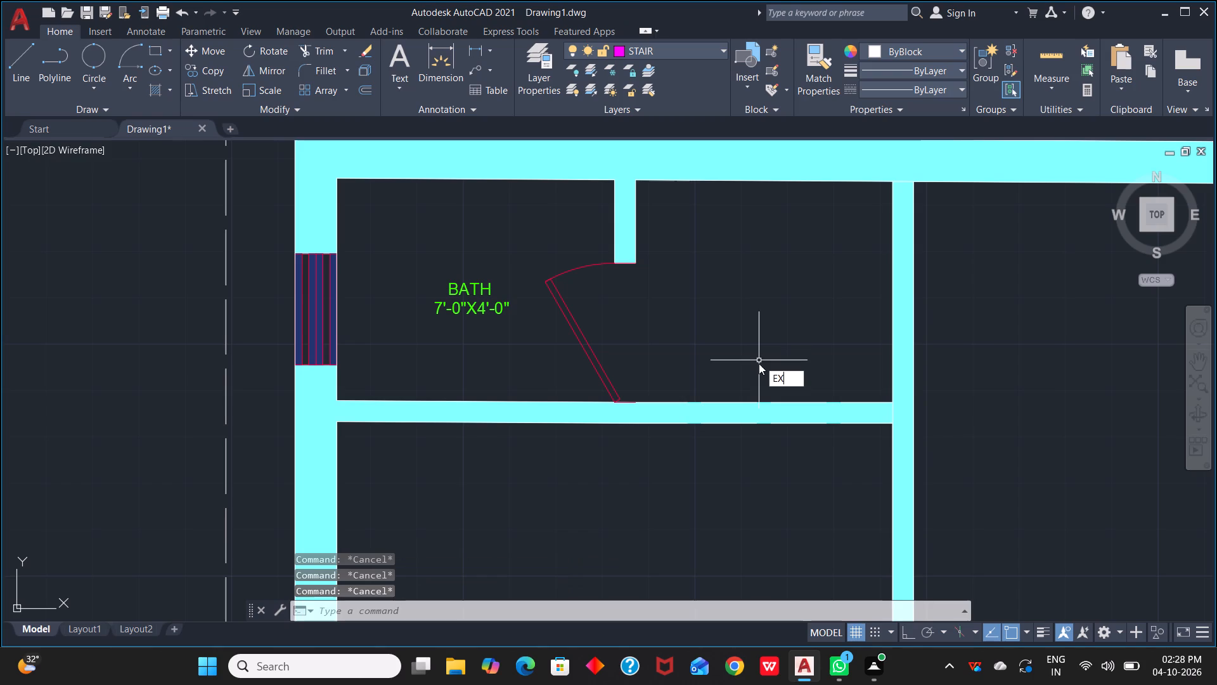
pyautogui.press('space')
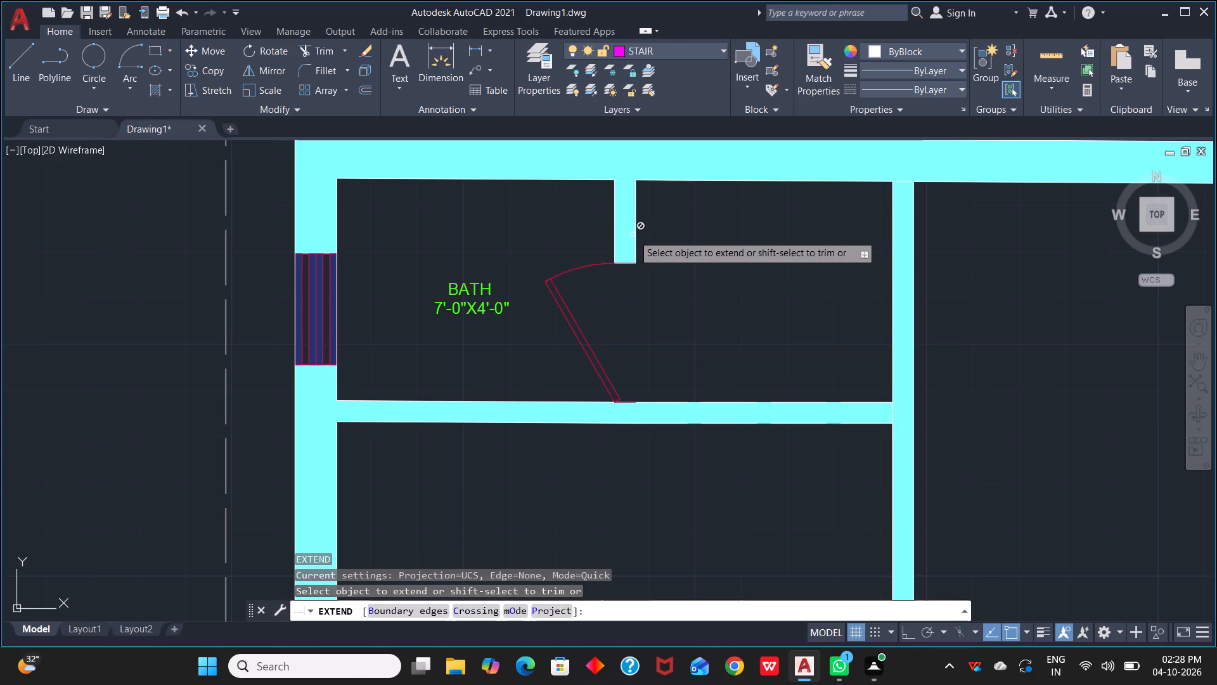
pyautogui.click(636, 233)
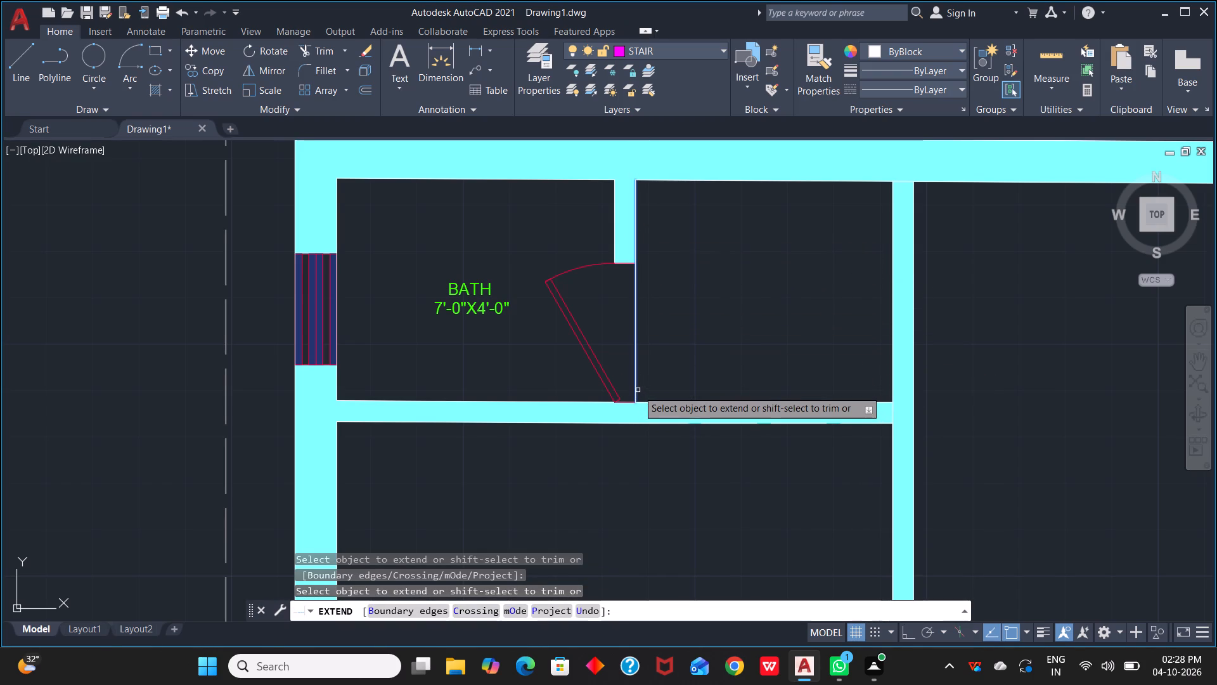
pyautogui.click(636, 390)
pyautogui.scroll(2, 634, 415)
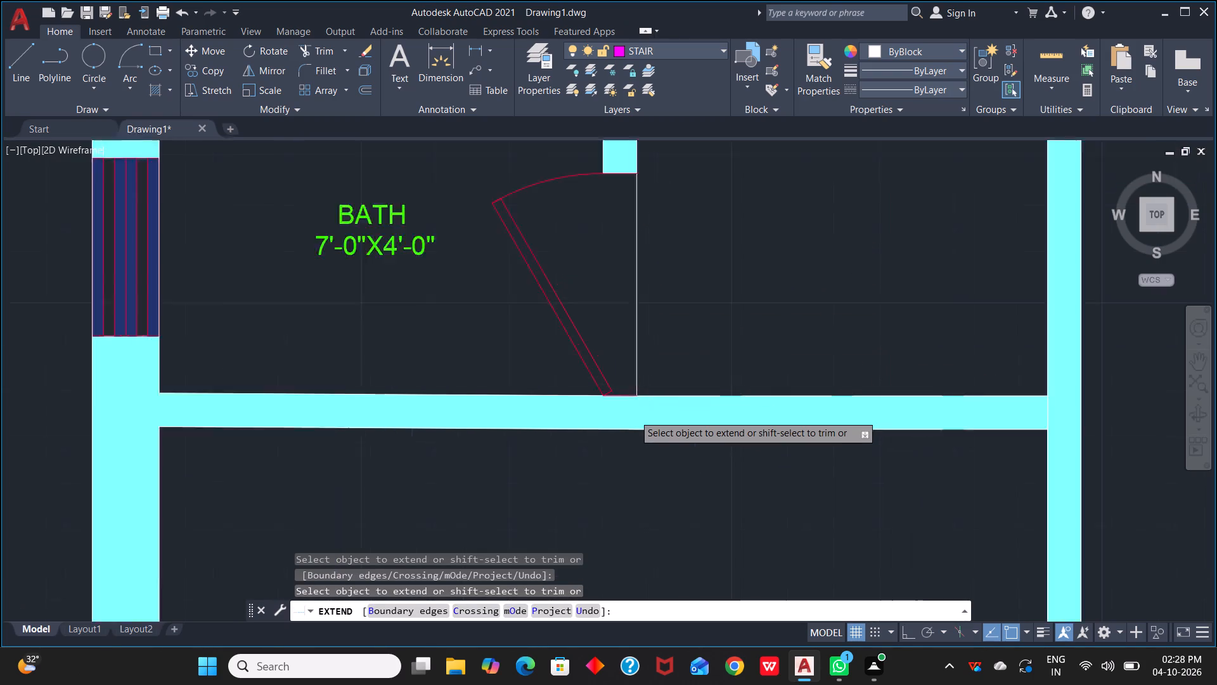
pyautogui.scroll(3, 634, 415)
pyautogui.press('Escape')
# Change the colour of the solid wall hatch to ByBlock.
pyautogui.scroll(-2, 698, 419)
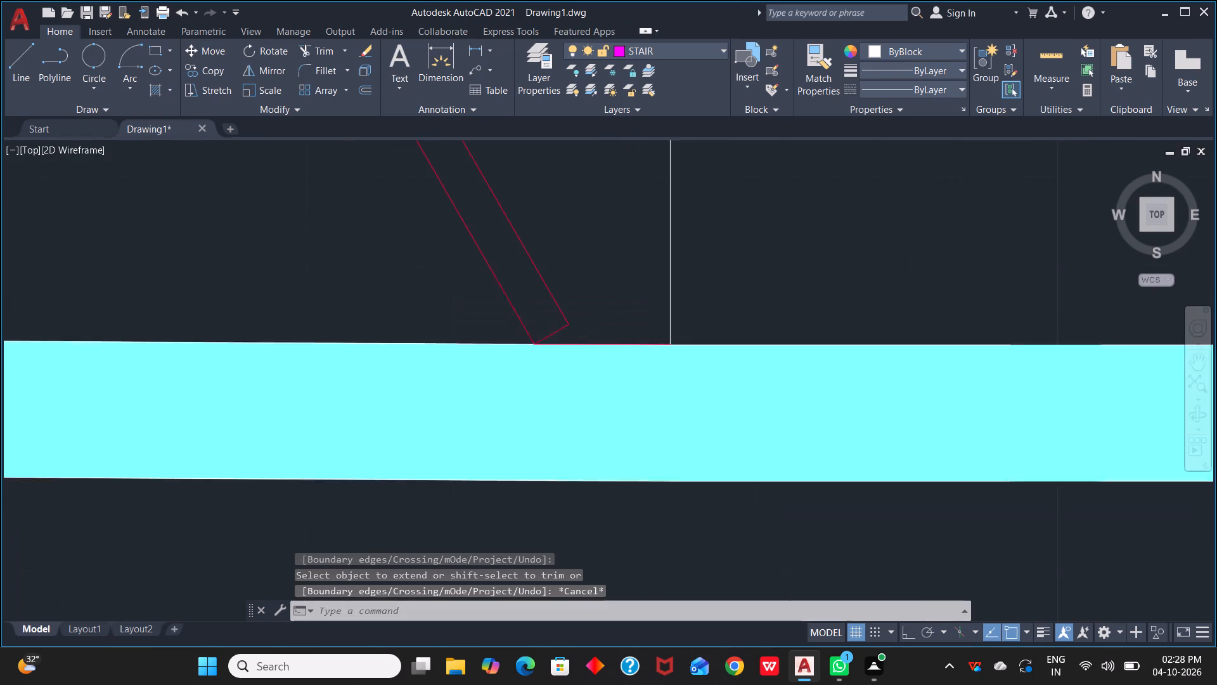
pyautogui.scroll(-1, 698, 419)
pyautogui.click(698, 419)
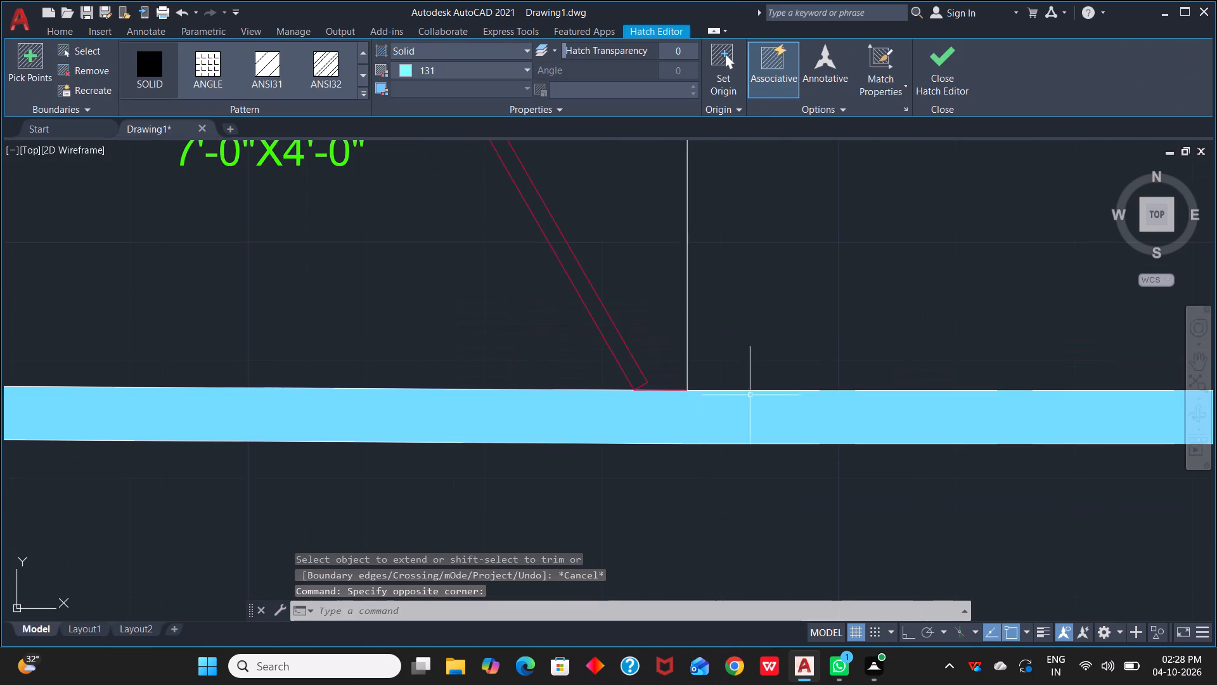
pyautogui.click(525, 70)
pyautogui.click(463, 103)
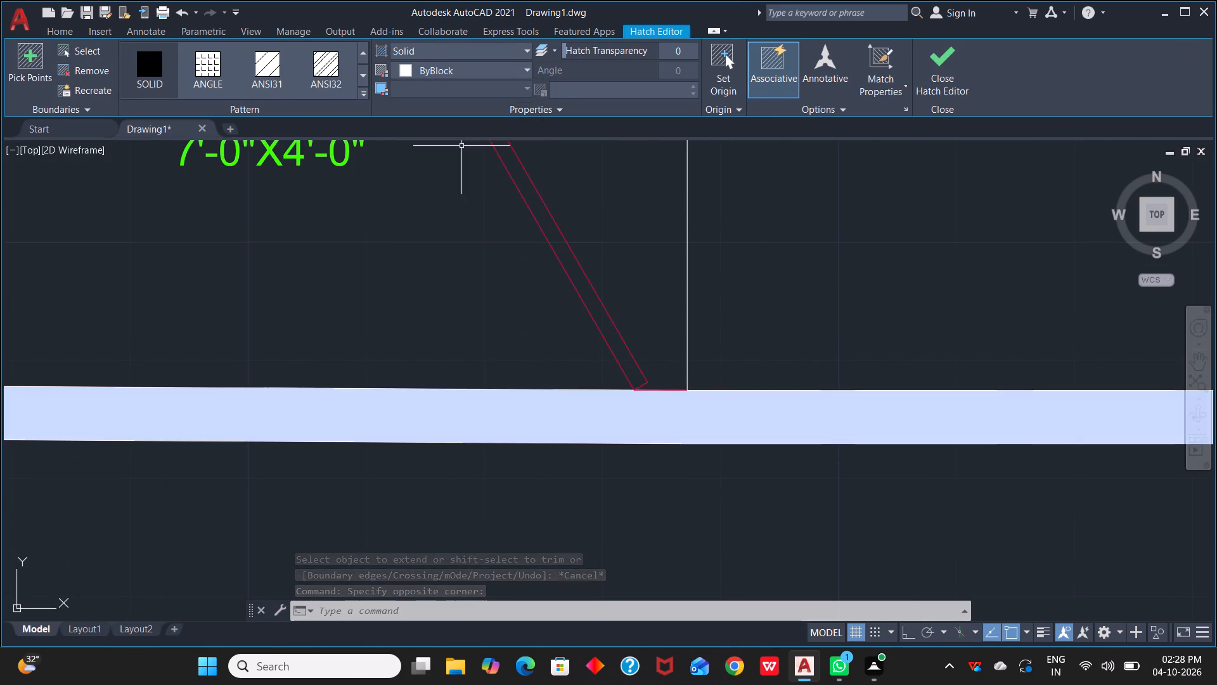
# Open the colour choices for the selected solid wall hatch.
pyautogui.scroll(3, 717, 479)
pyautogui.scroll(-2, 699, 419)
pyautogui.middleClick(699, 419)
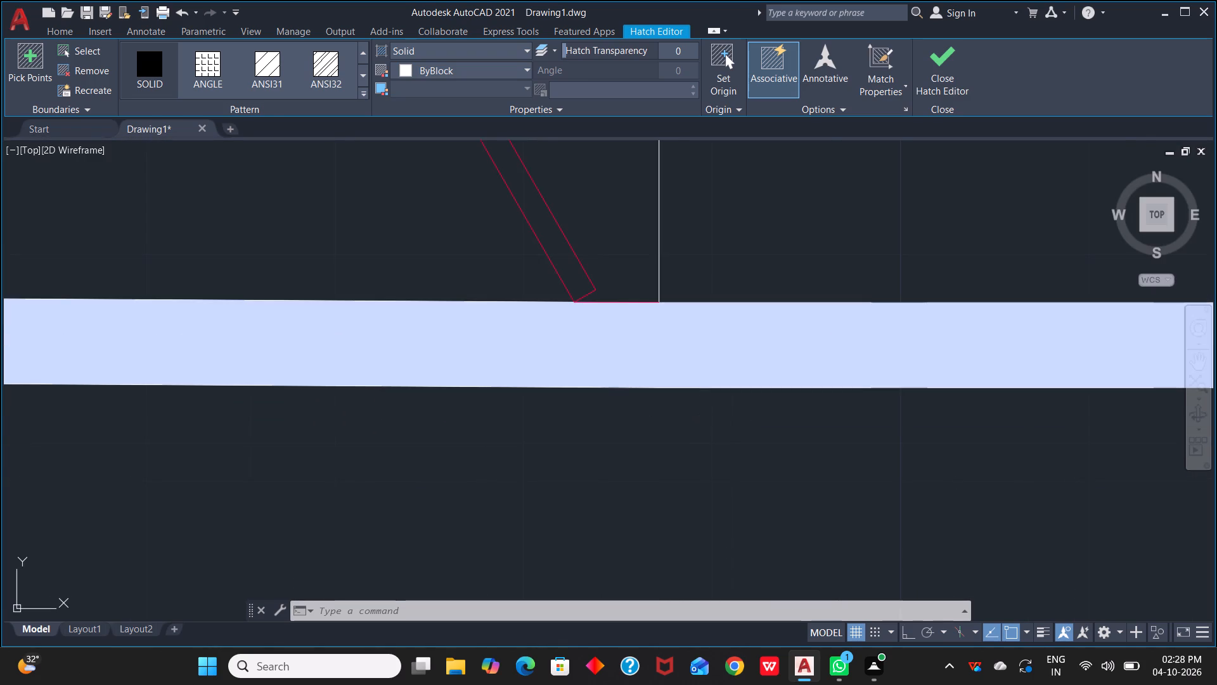
pyautogui.scroll(-3, 699, 419)
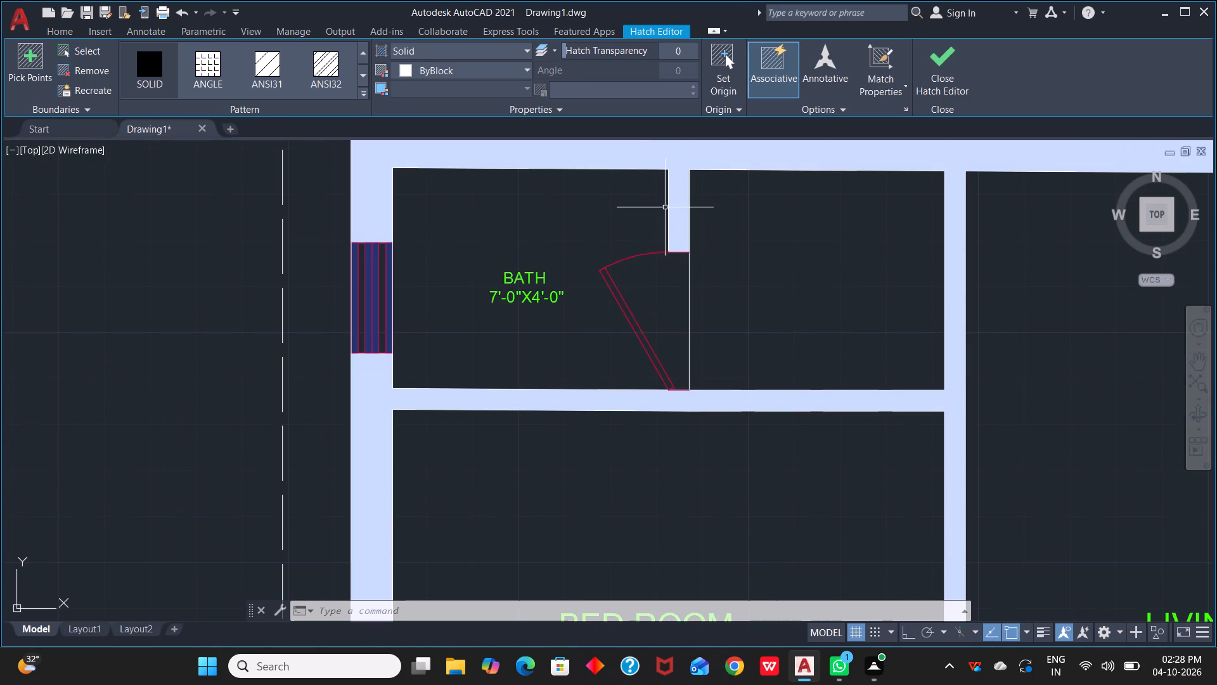
pyautogui.click(527, 68)
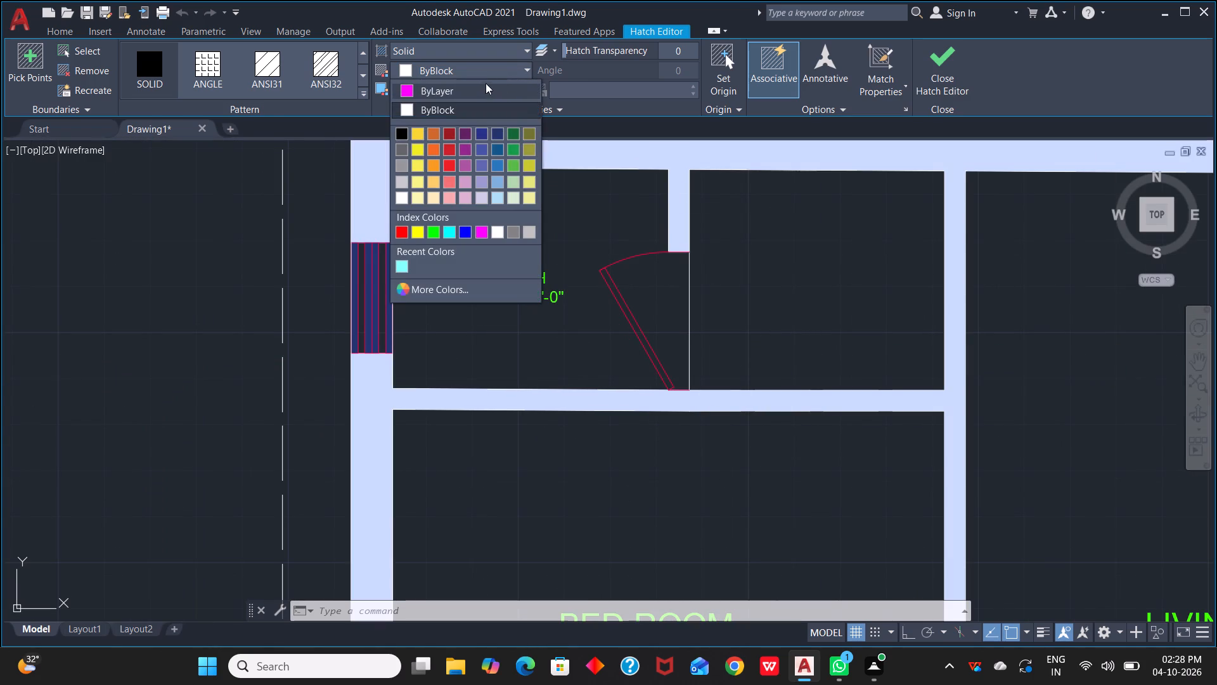
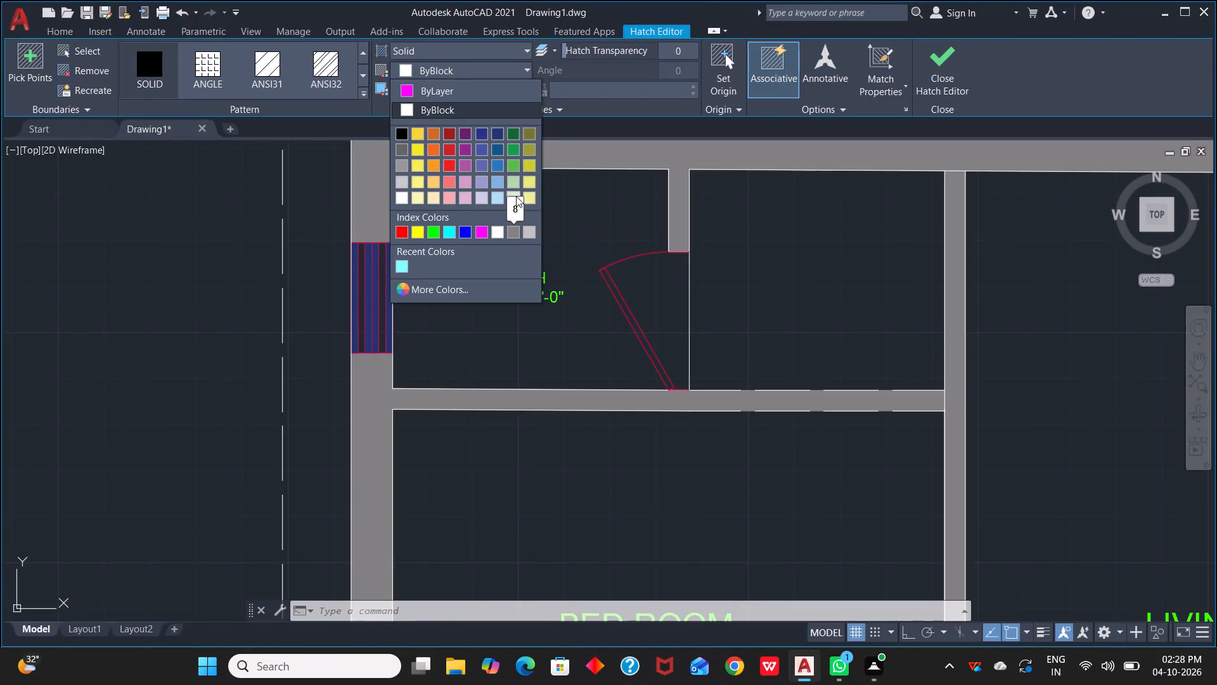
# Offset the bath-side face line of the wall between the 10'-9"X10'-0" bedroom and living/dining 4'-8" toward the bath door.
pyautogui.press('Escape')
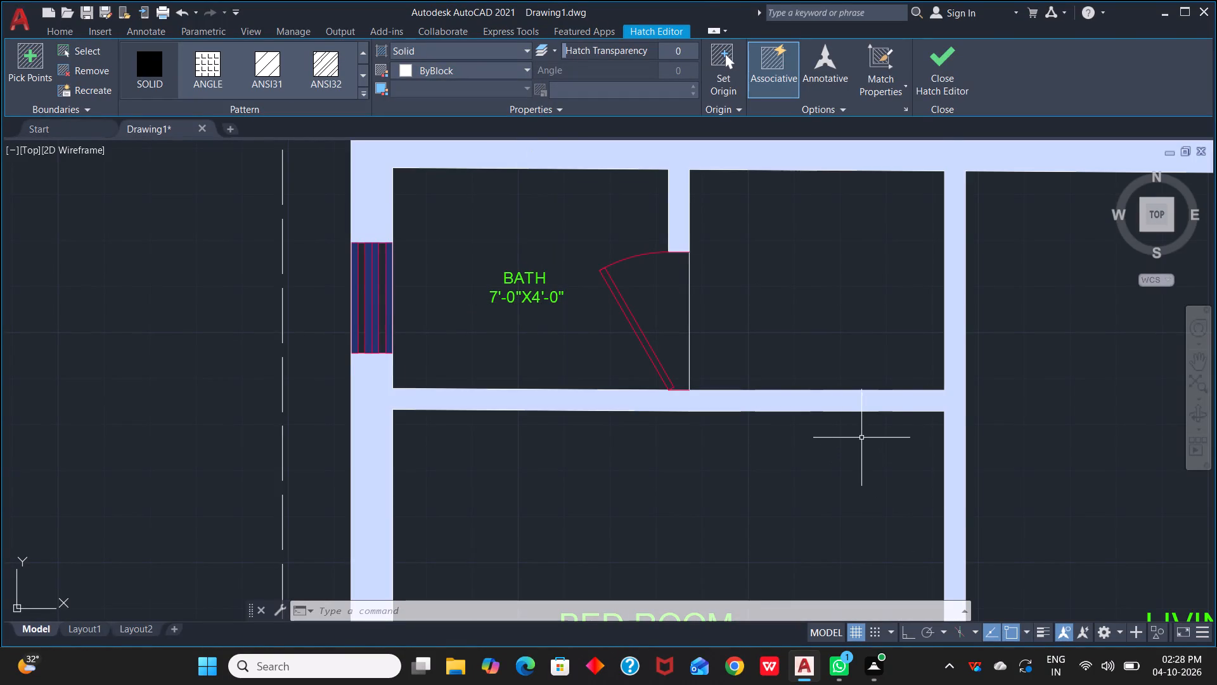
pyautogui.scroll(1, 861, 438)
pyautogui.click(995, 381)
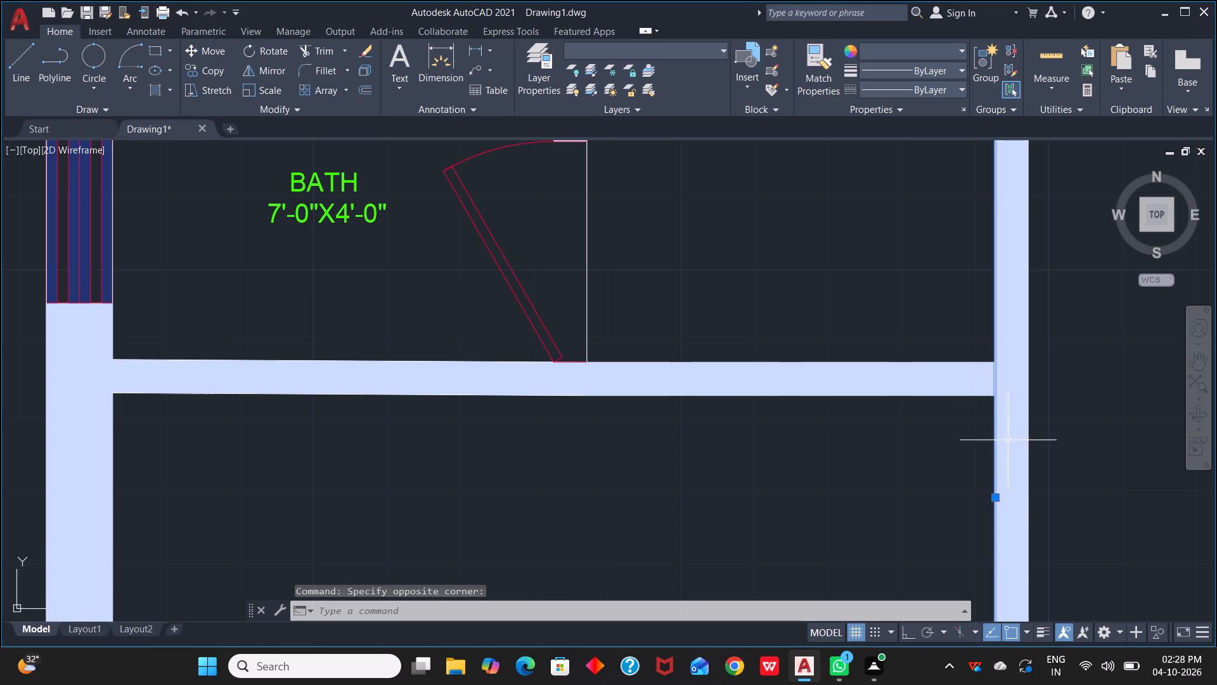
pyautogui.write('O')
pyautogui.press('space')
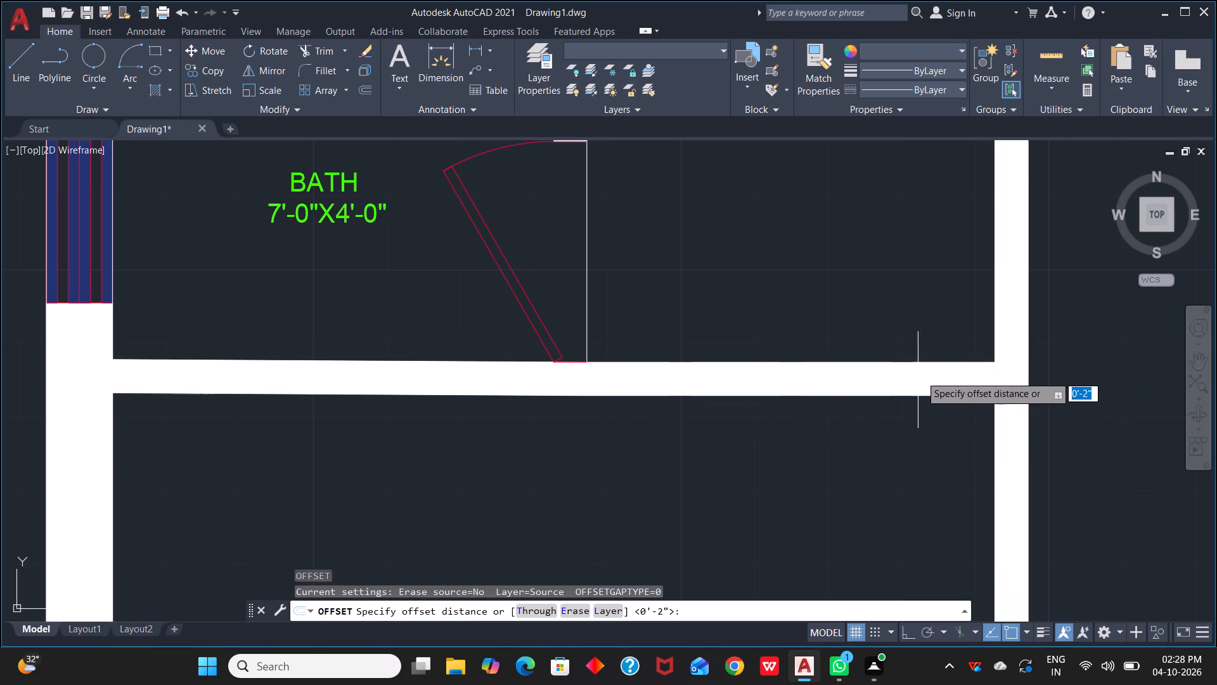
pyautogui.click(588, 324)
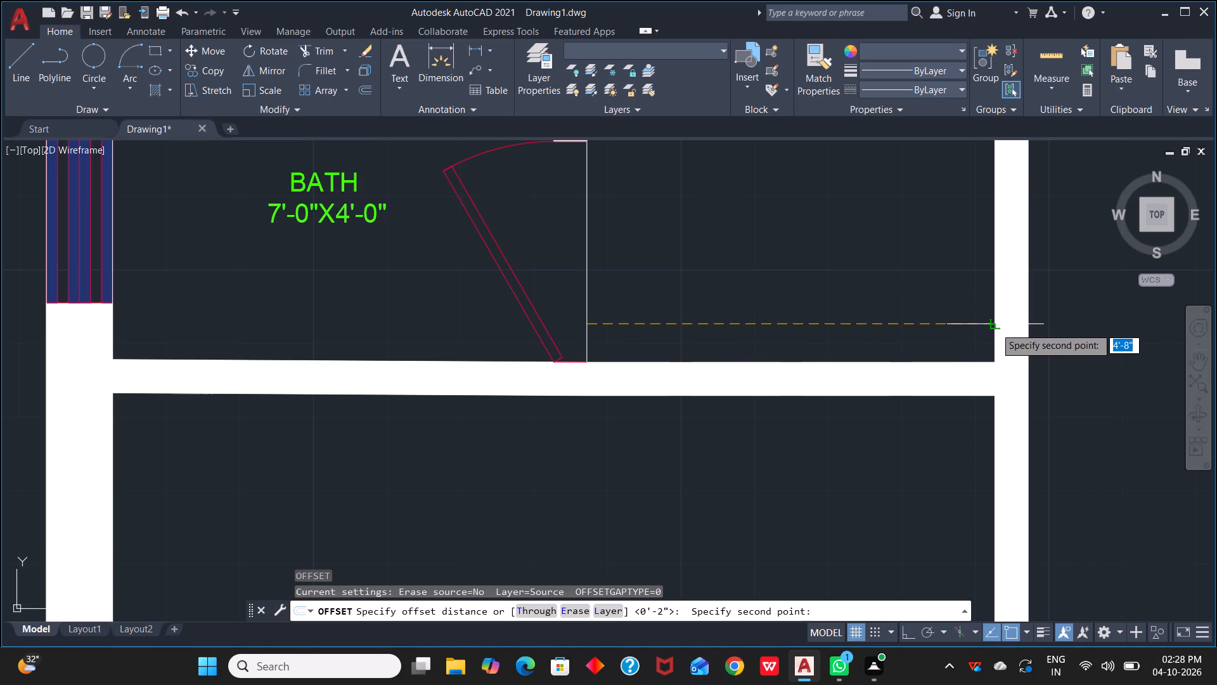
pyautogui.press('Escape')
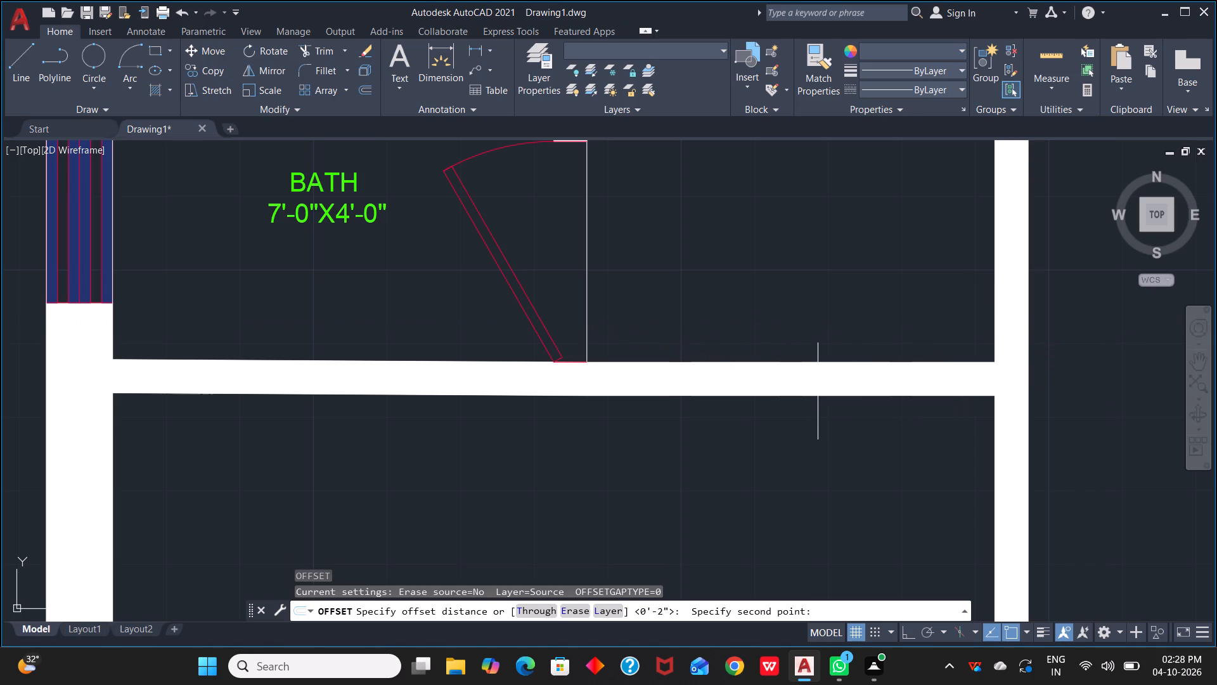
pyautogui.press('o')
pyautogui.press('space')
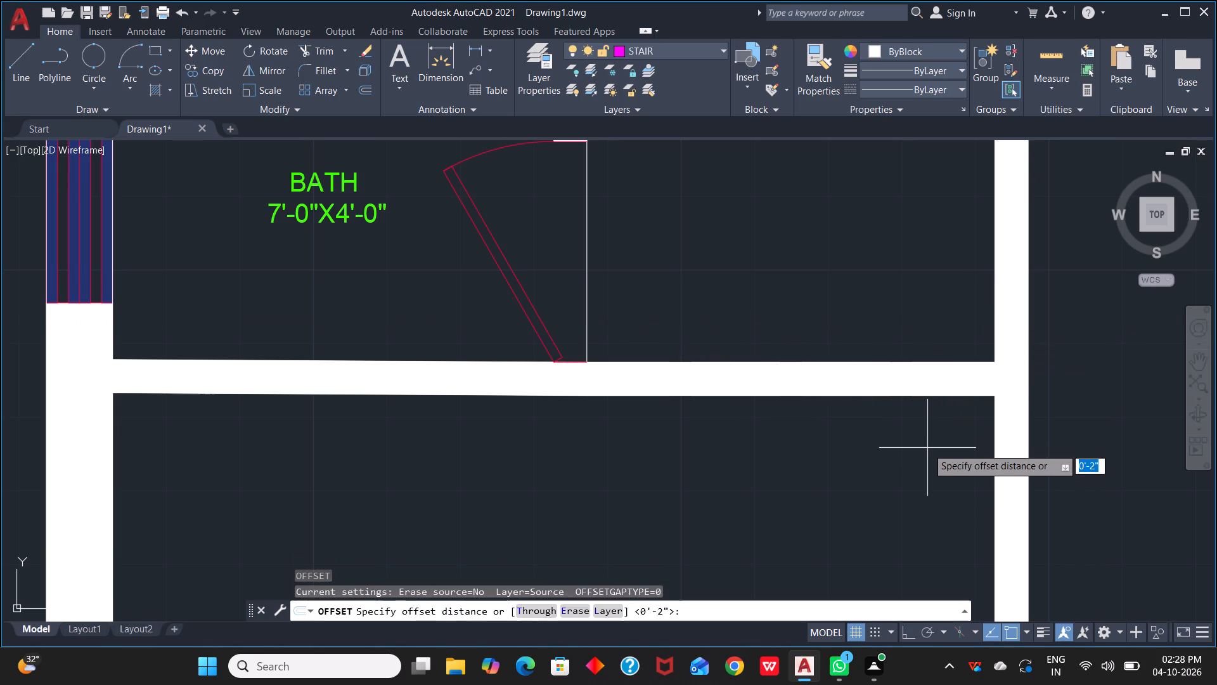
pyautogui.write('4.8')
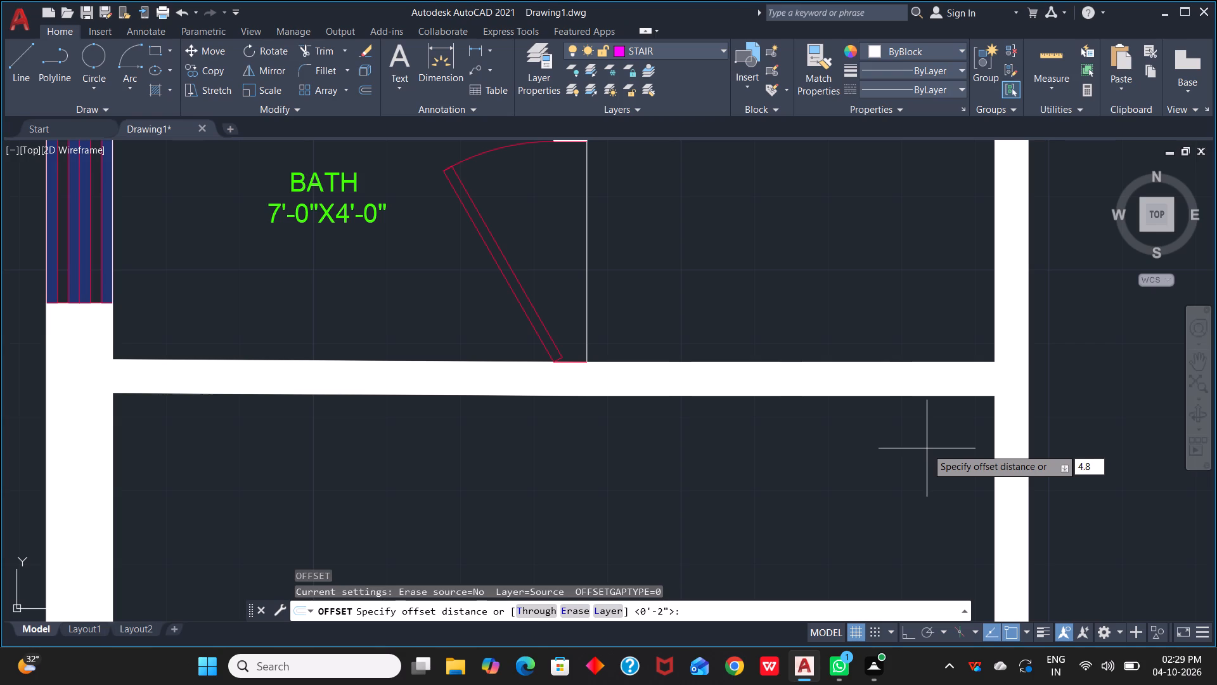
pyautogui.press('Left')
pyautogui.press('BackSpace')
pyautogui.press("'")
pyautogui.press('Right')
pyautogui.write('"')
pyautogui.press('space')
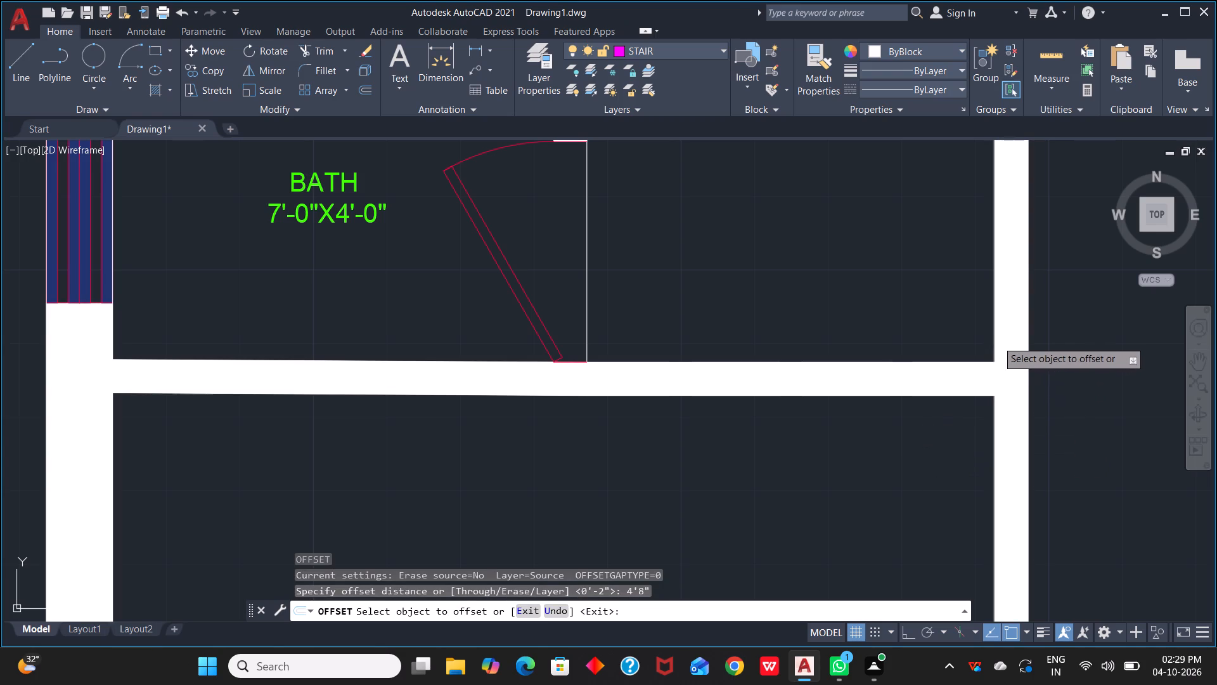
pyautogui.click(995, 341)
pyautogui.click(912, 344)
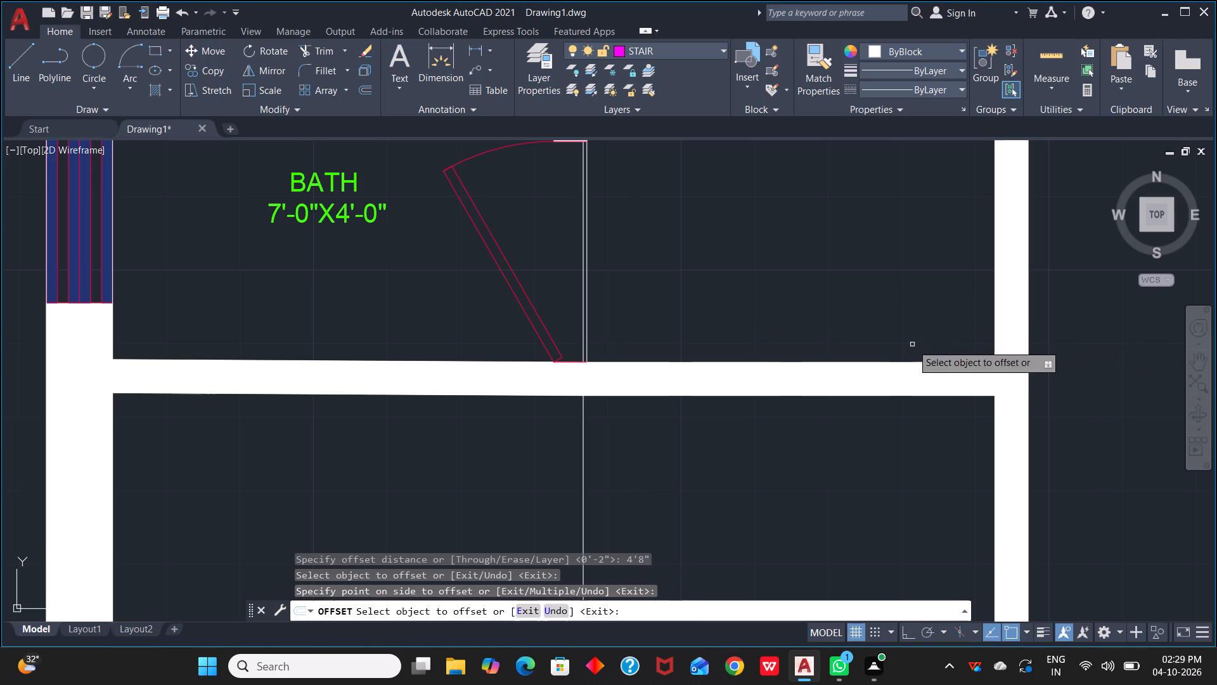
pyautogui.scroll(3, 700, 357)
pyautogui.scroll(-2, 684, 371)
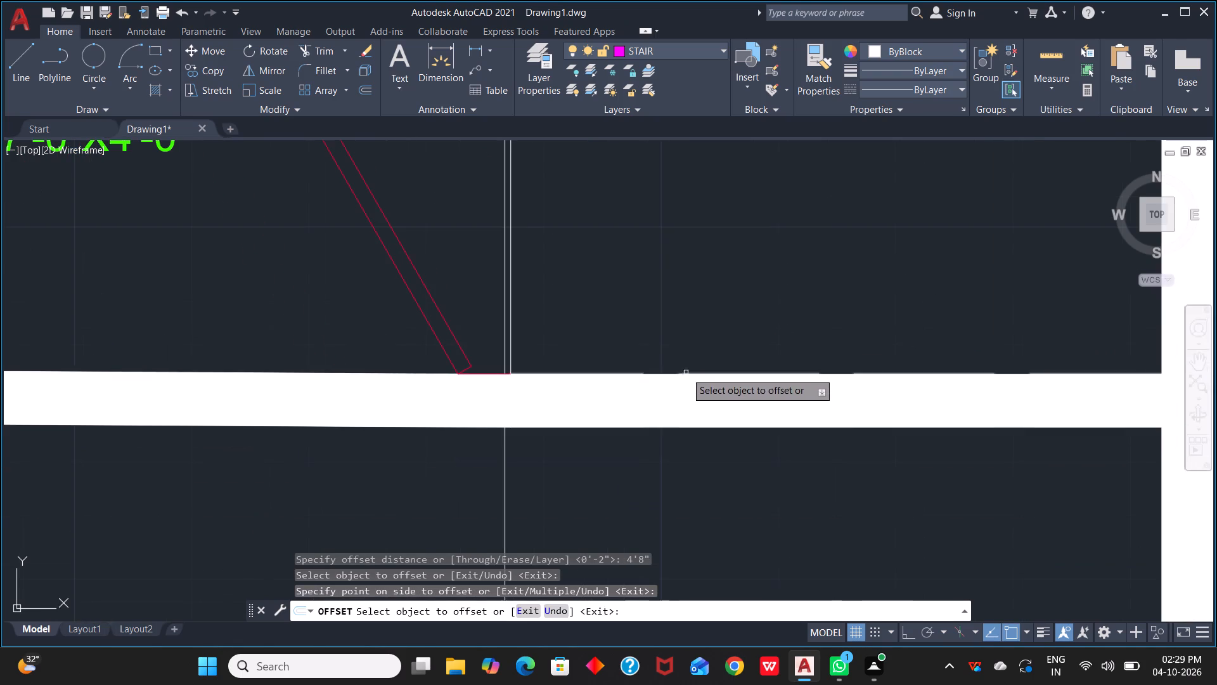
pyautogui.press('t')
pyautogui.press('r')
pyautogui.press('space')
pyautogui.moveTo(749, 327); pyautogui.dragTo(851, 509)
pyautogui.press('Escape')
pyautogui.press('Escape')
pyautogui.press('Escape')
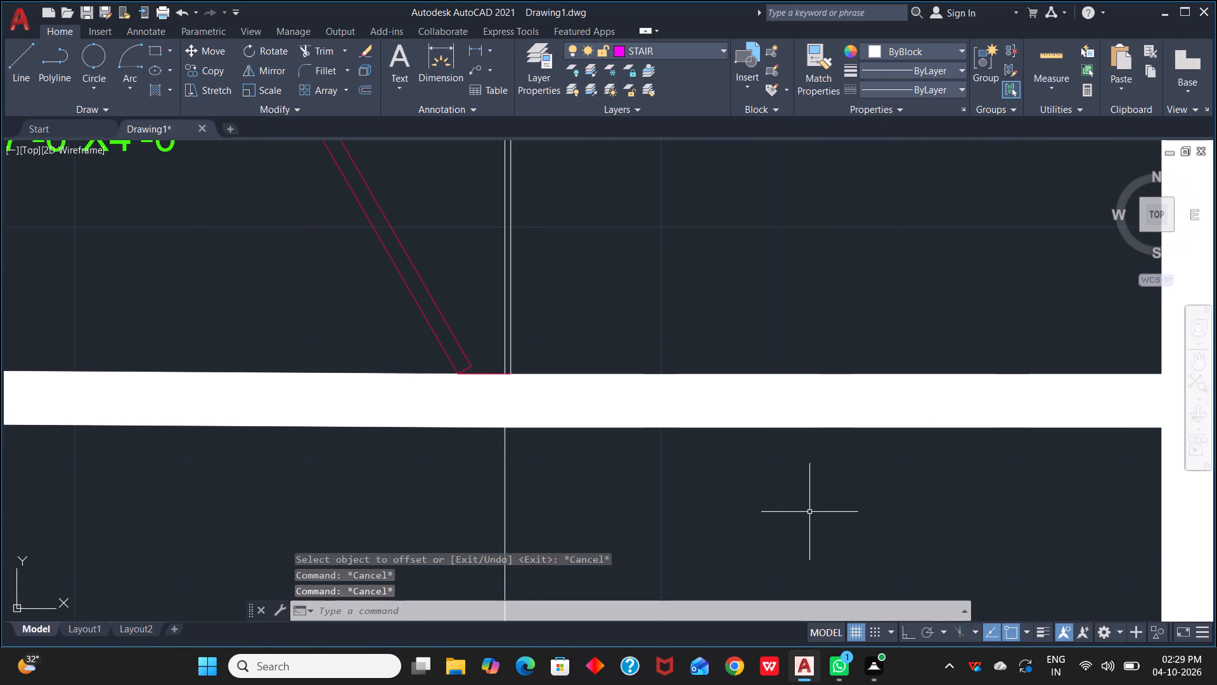
# Trim the bath's lower wall lines between the door line and the bedroom/living wall, and remove the solid hatch there.
pyautogui.press('t')
pyautogui.press('r')
pyautogui.press('space')
pyautogui.moveTo(789, 335); pyautogui.dragTo(865, 505)
pyautogui.click(844, 412)
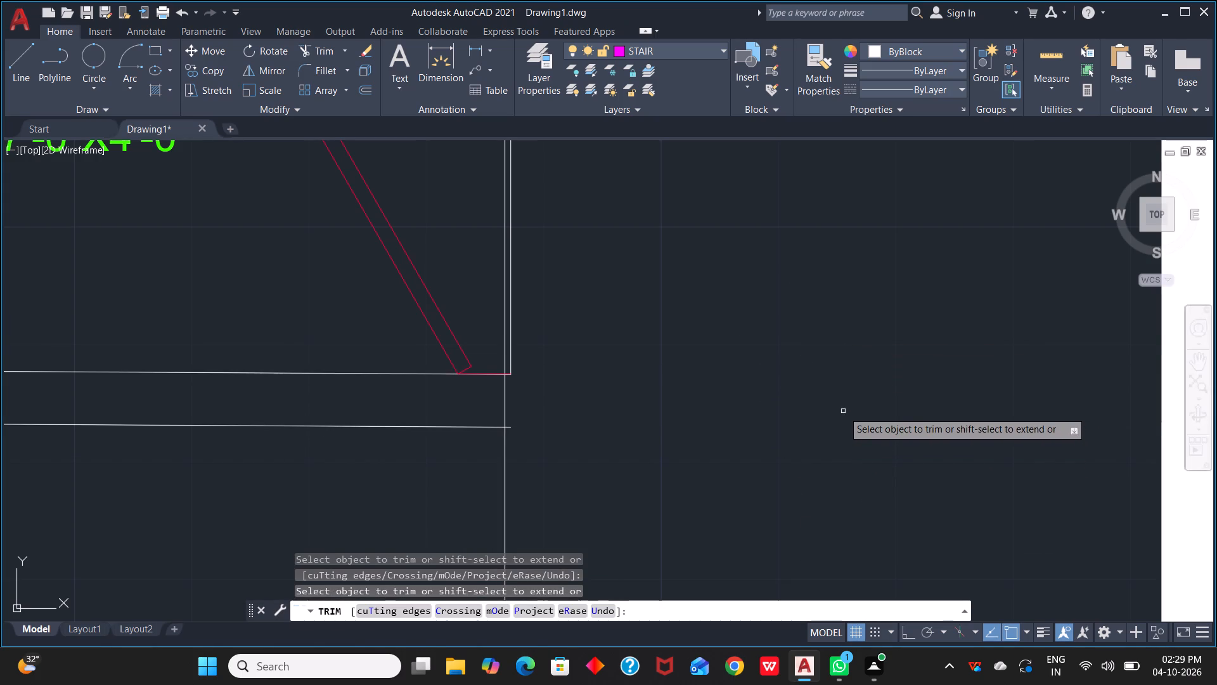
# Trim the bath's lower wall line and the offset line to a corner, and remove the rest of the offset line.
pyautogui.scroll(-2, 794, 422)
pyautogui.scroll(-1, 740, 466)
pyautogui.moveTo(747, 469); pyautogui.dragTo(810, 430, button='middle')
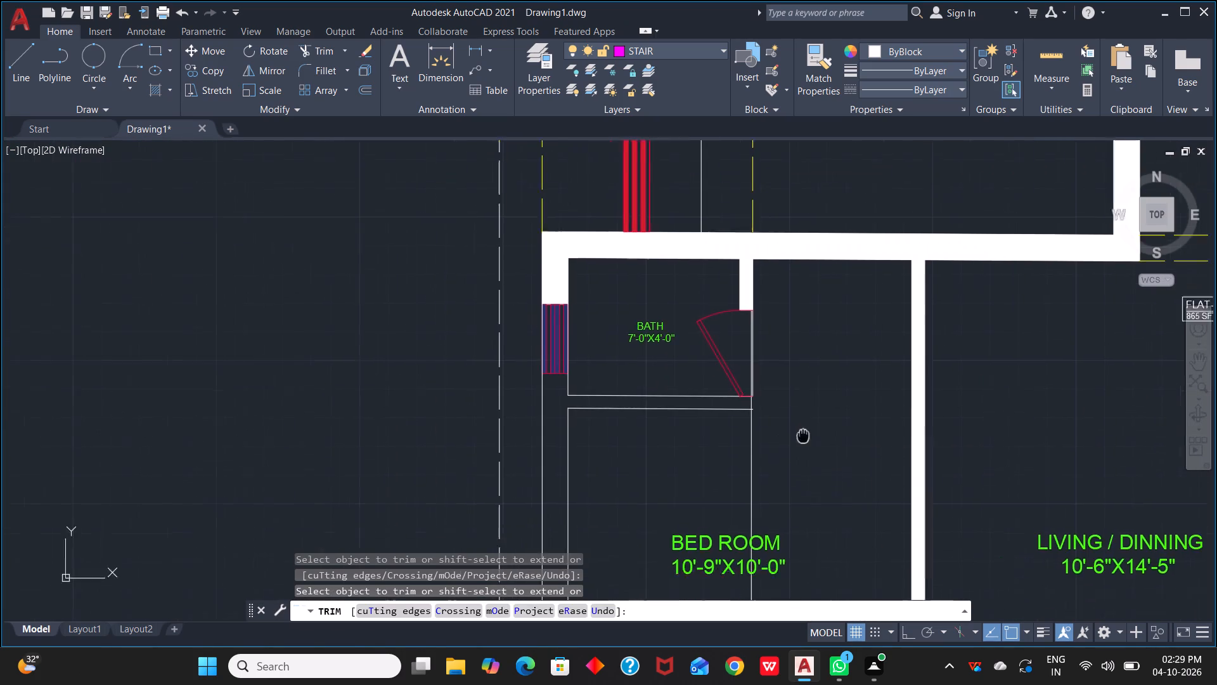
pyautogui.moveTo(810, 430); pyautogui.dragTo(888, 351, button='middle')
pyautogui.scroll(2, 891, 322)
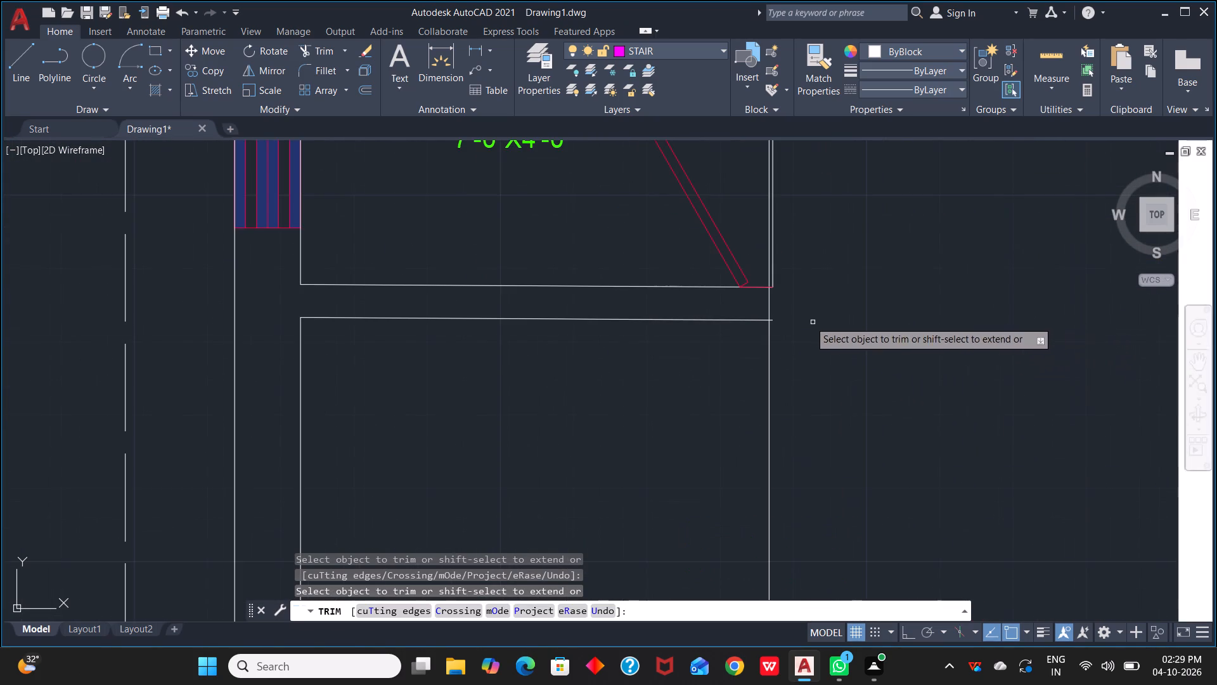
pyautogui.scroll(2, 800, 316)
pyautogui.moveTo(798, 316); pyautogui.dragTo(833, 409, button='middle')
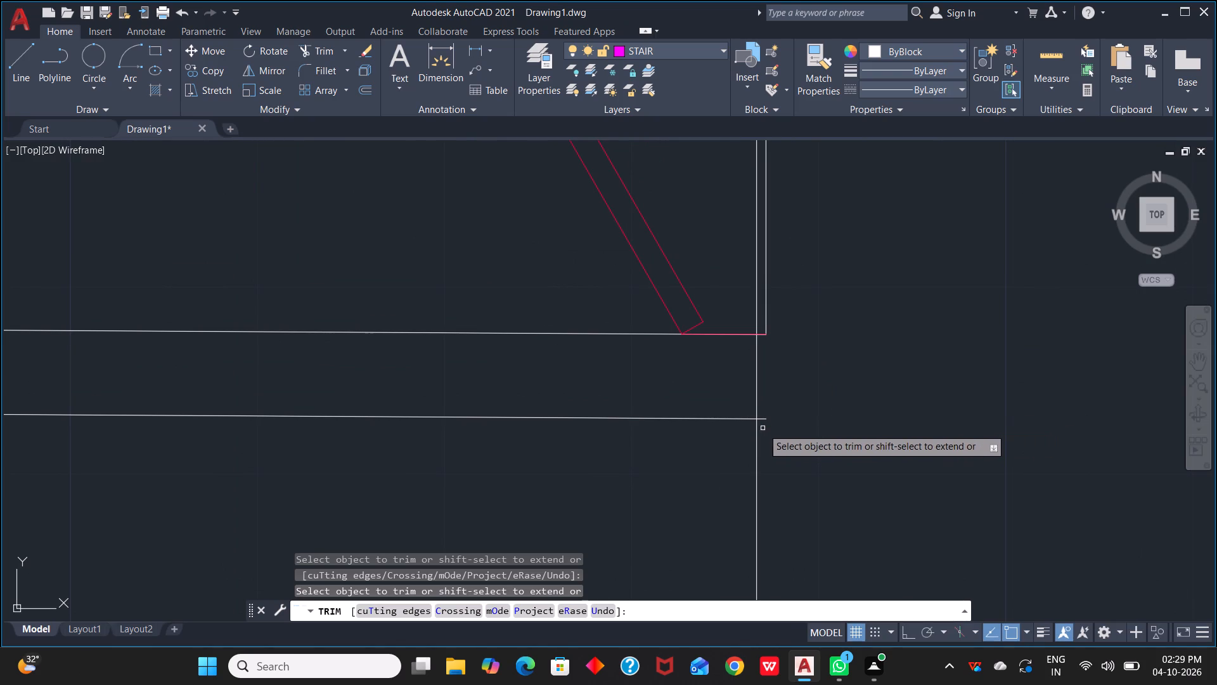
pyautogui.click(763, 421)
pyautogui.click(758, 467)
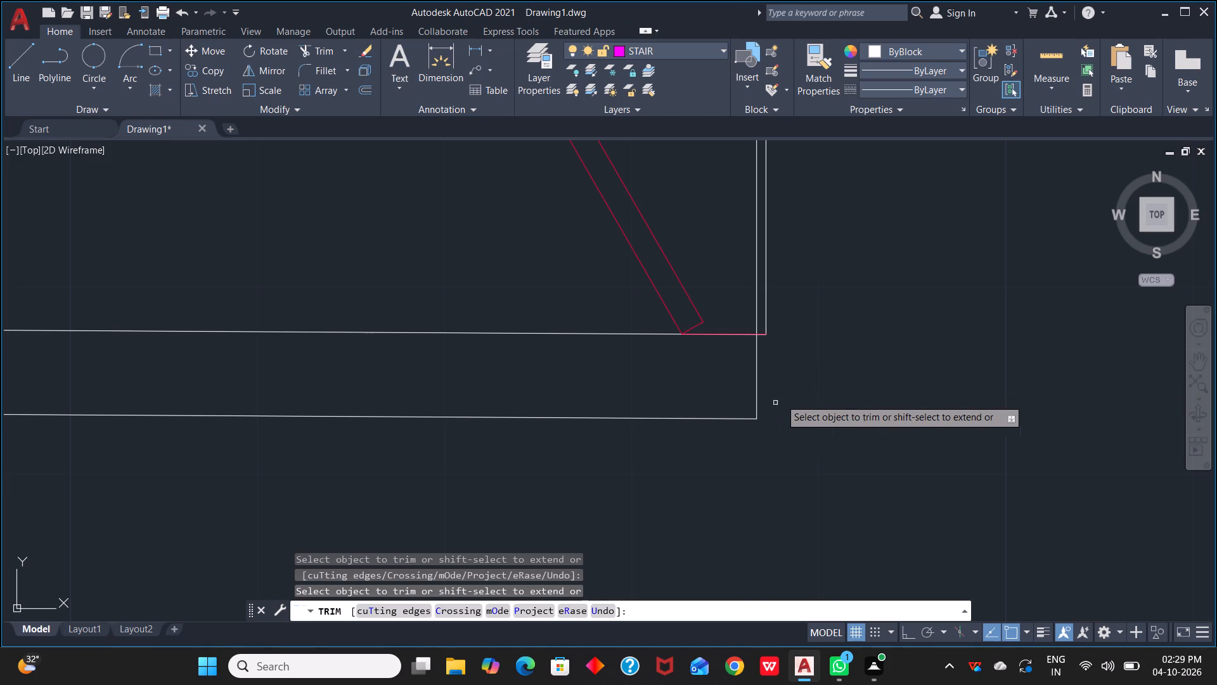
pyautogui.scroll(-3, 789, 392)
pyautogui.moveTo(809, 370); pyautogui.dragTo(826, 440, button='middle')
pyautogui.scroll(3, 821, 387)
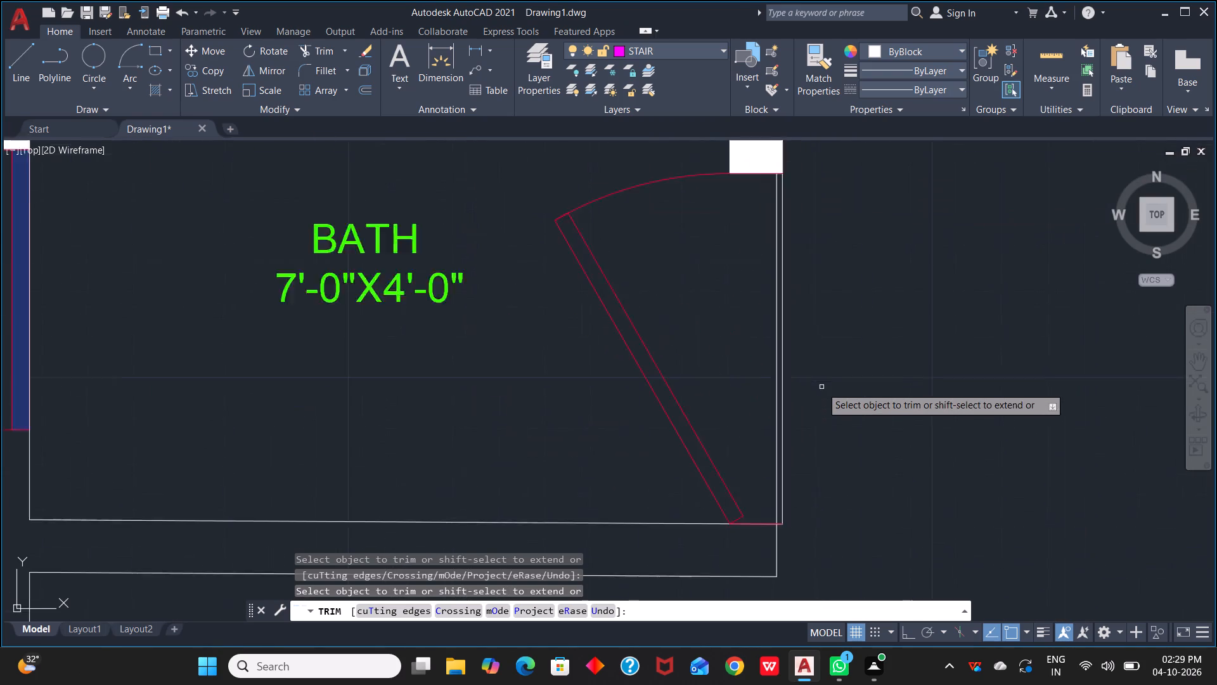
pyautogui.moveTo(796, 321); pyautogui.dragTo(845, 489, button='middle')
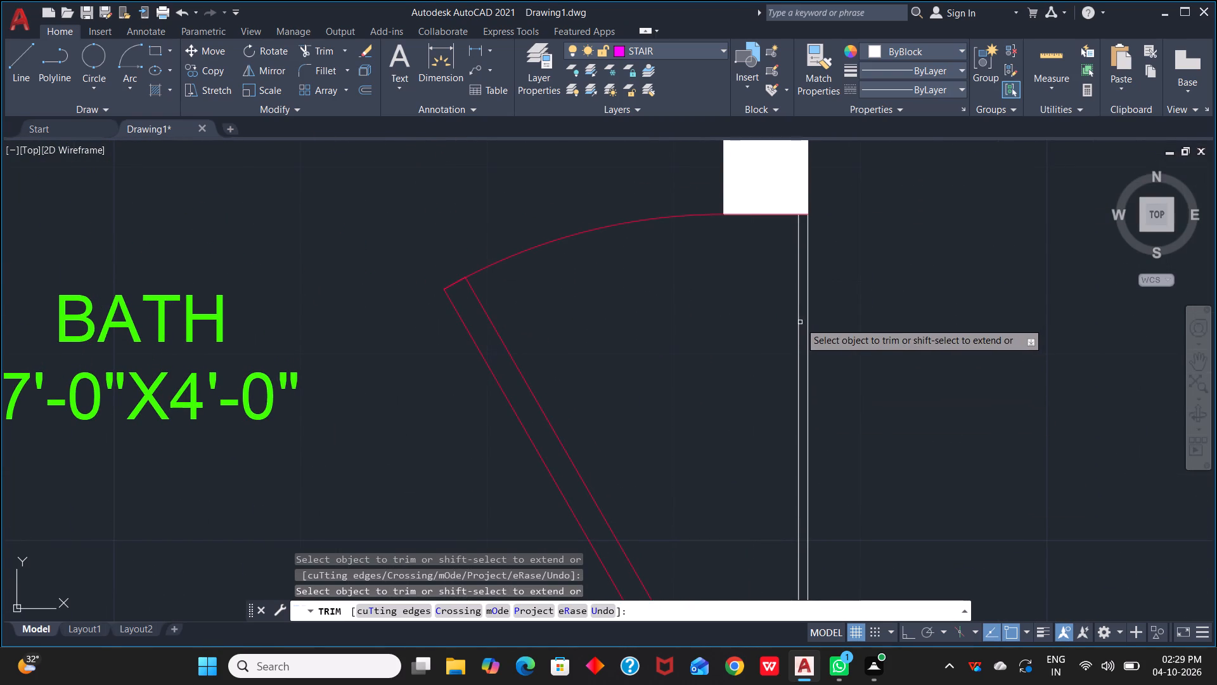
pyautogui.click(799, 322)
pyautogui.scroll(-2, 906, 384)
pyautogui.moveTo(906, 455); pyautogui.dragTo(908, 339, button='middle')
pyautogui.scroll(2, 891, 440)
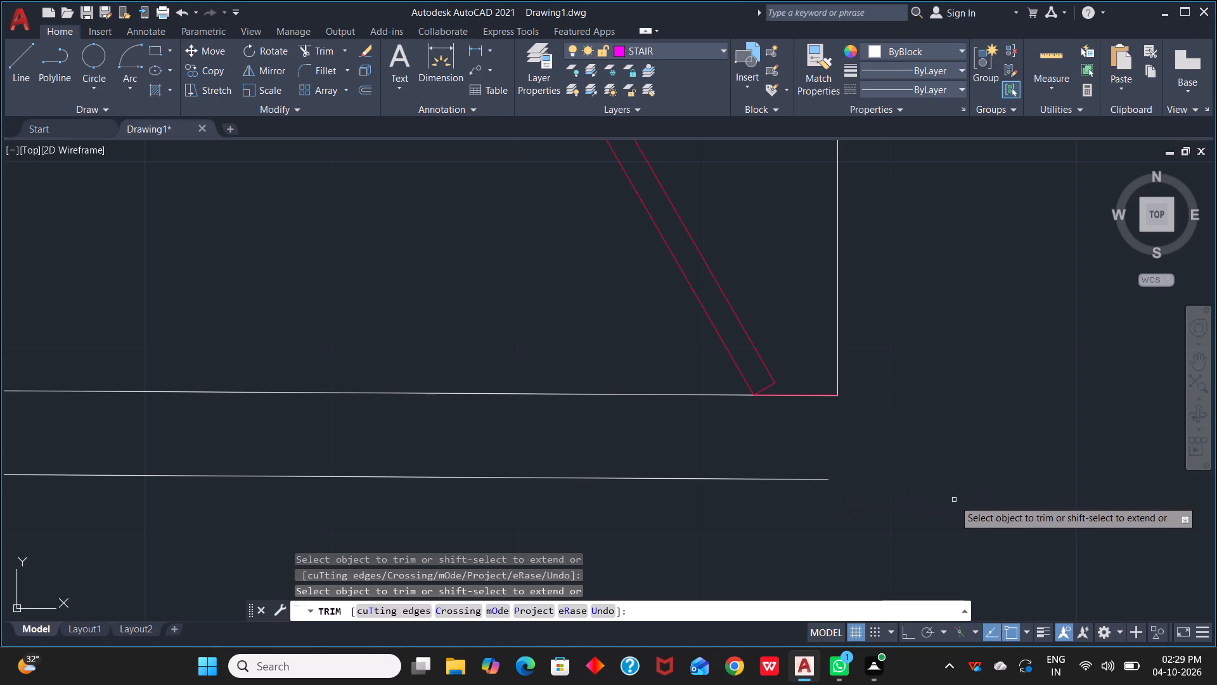
# Stretch the bath's lower wall line slightly past the door line, and stretch the door line down to meet it.
pyautogui.press('Escape')
pyautogui.press('Escape')
pyautogui.click(808, 485)
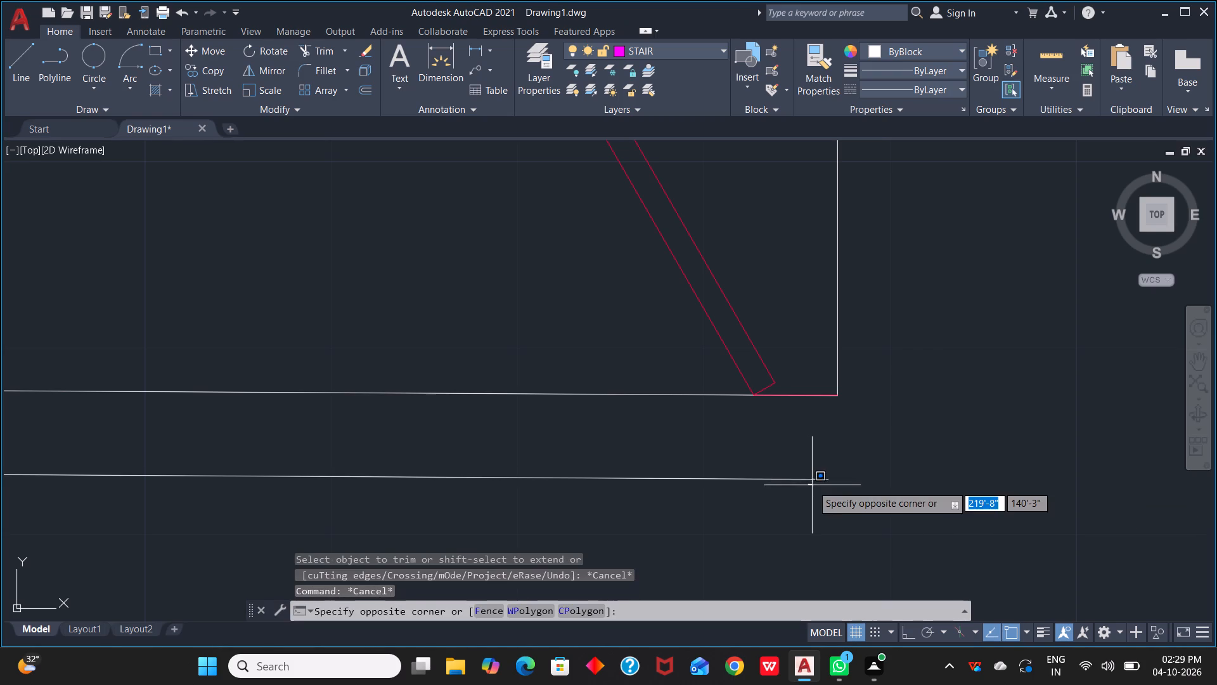
pyautogui.doubleClick(817, 481)
pyautogui.click(827, 481)
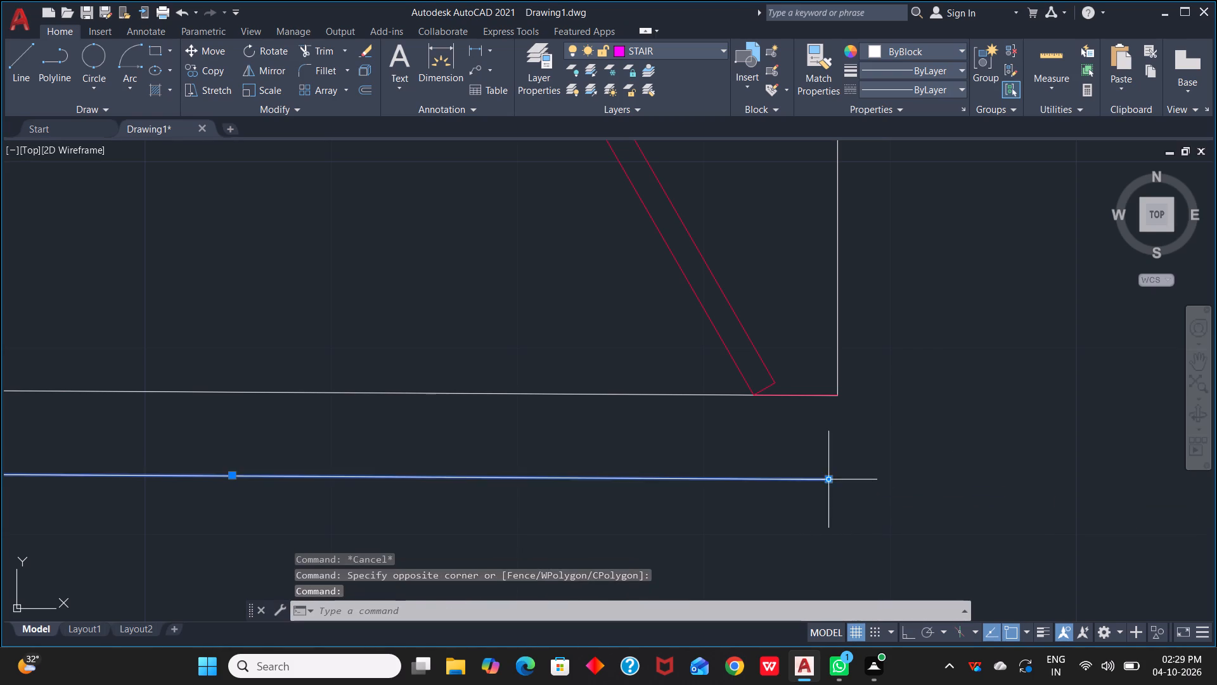
pyautogui.moveTo(828, 481); pyautogui.dragTo(842, 481)
pyautogui.click(842, 481)
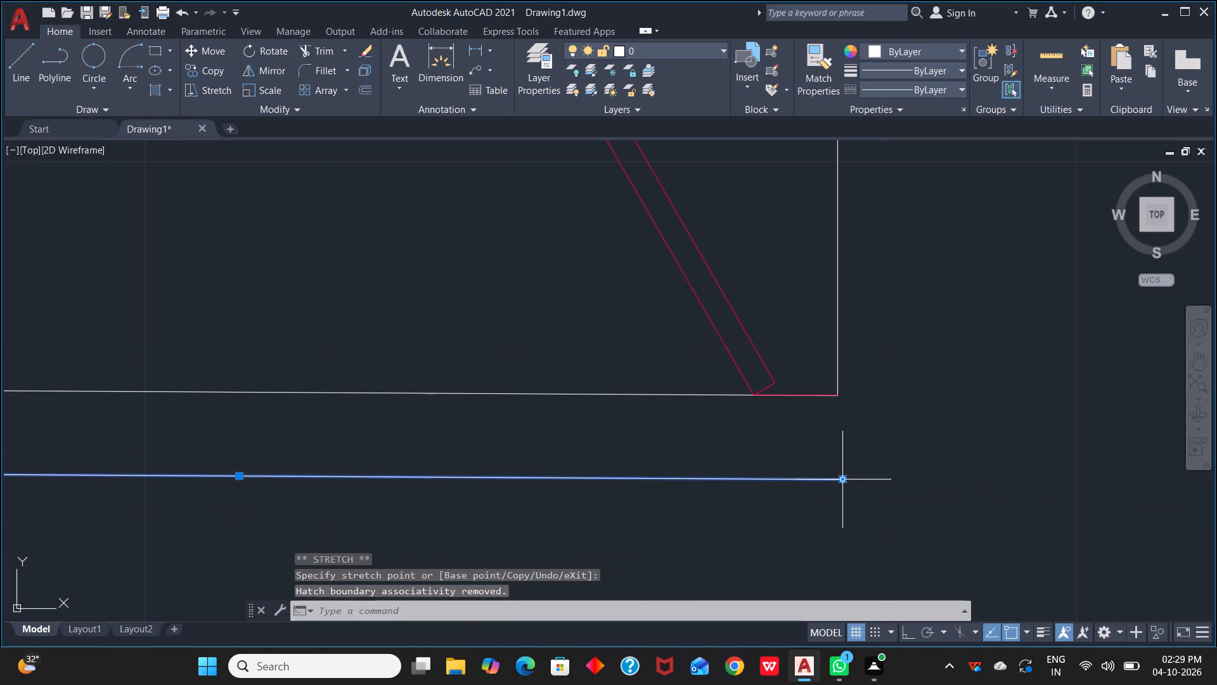
pyautogui.click(839, 380)
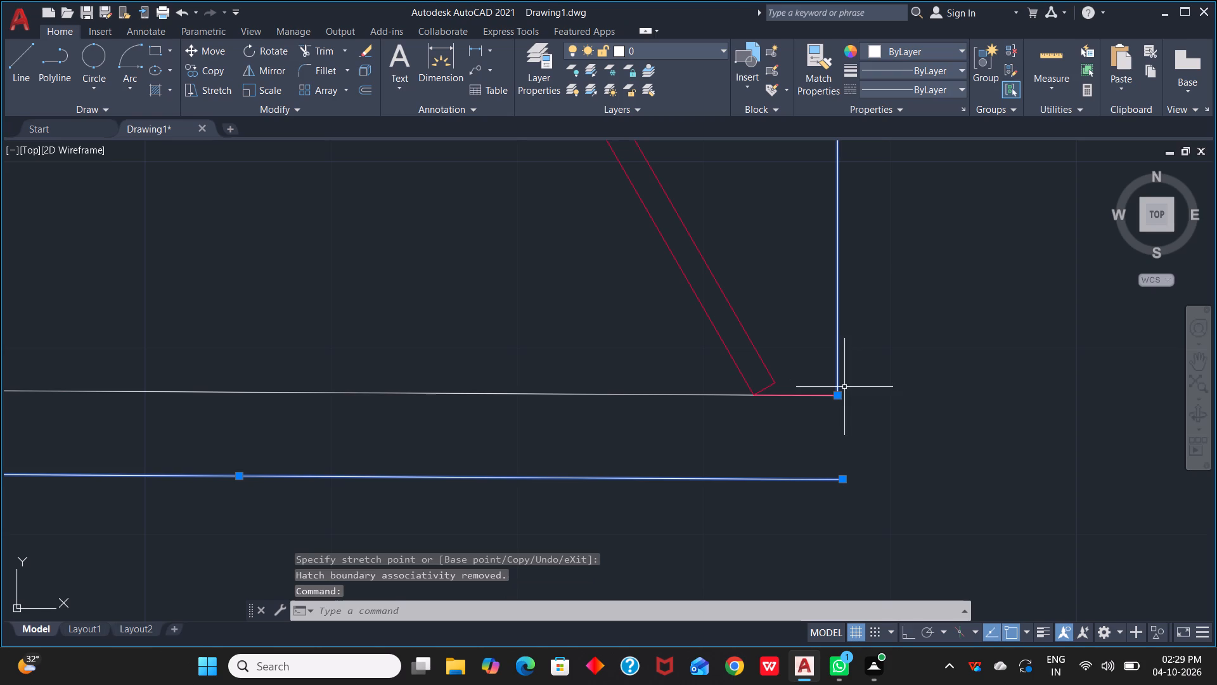
pyautogui.moveTo(839, 395); pyautogui.dragTo(836, 478)
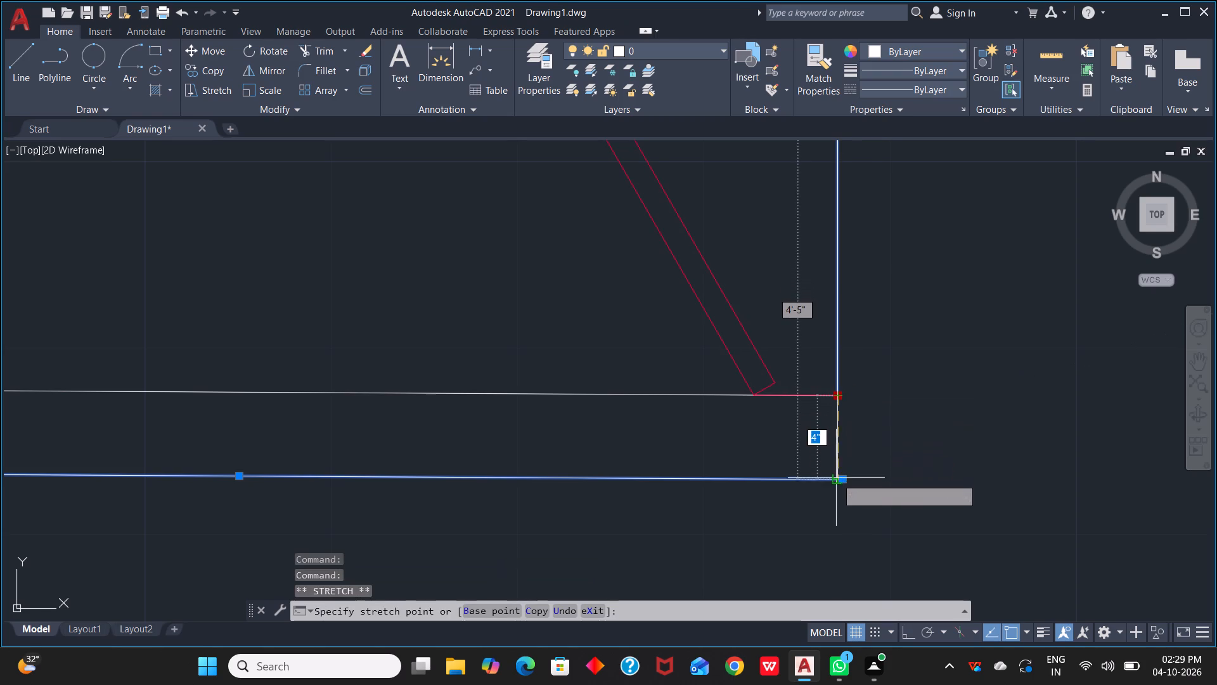
pyautogui.moveTo(836, 478); pyautogui.dragTo(836, 480)
pyautogui.click(836, 480)
pyautogui.scroll(3, 851, 490)
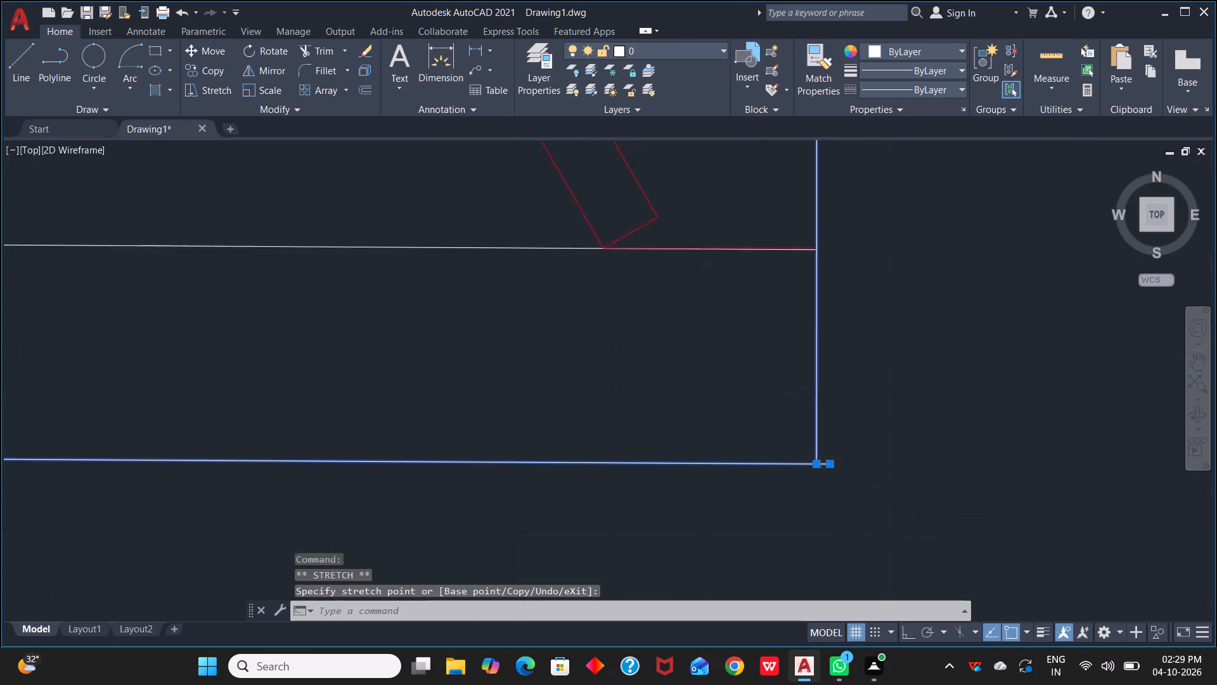
pyautogui.scroll(1, 851, 490)
# Trim the overhang of the bath's lower wall line beyond the door line.
pyautogui.press('Escape')
pyautogui.press('Escape')
pyautogui.write('TR')
pyautogui.press('space')
pyautogui.click(787, 426)
pyautogui.scroll(-3, 798, 445)
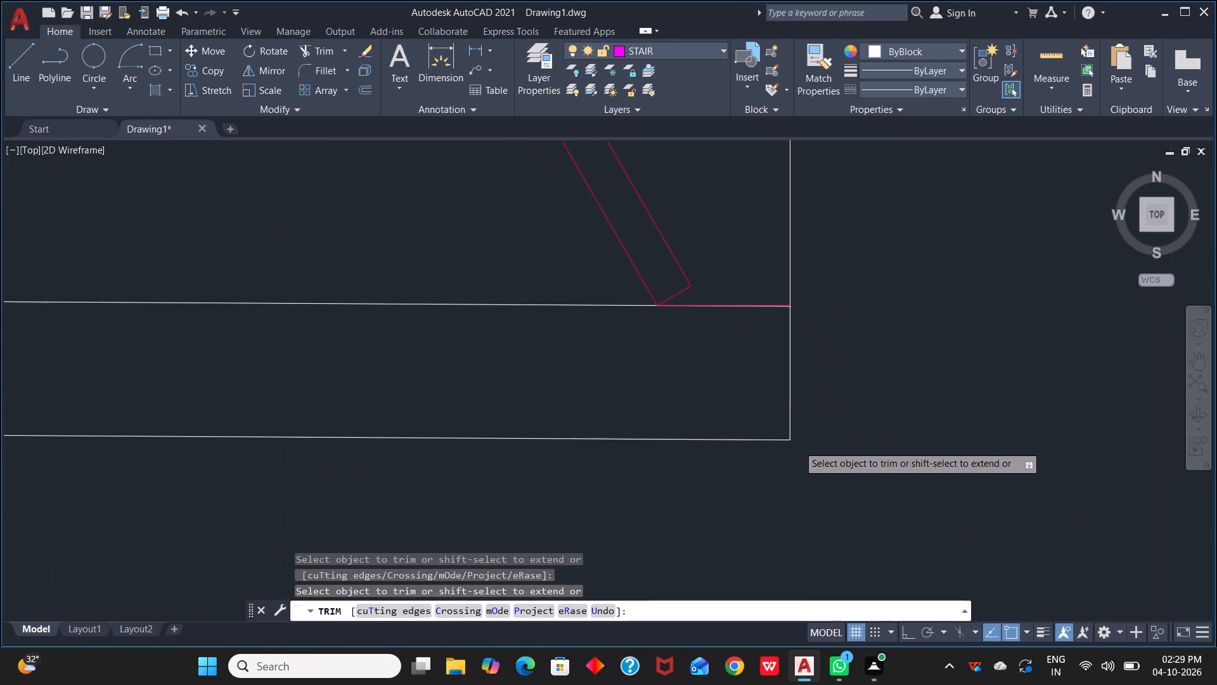
pyautogui.scroll(-7, 800, 441)
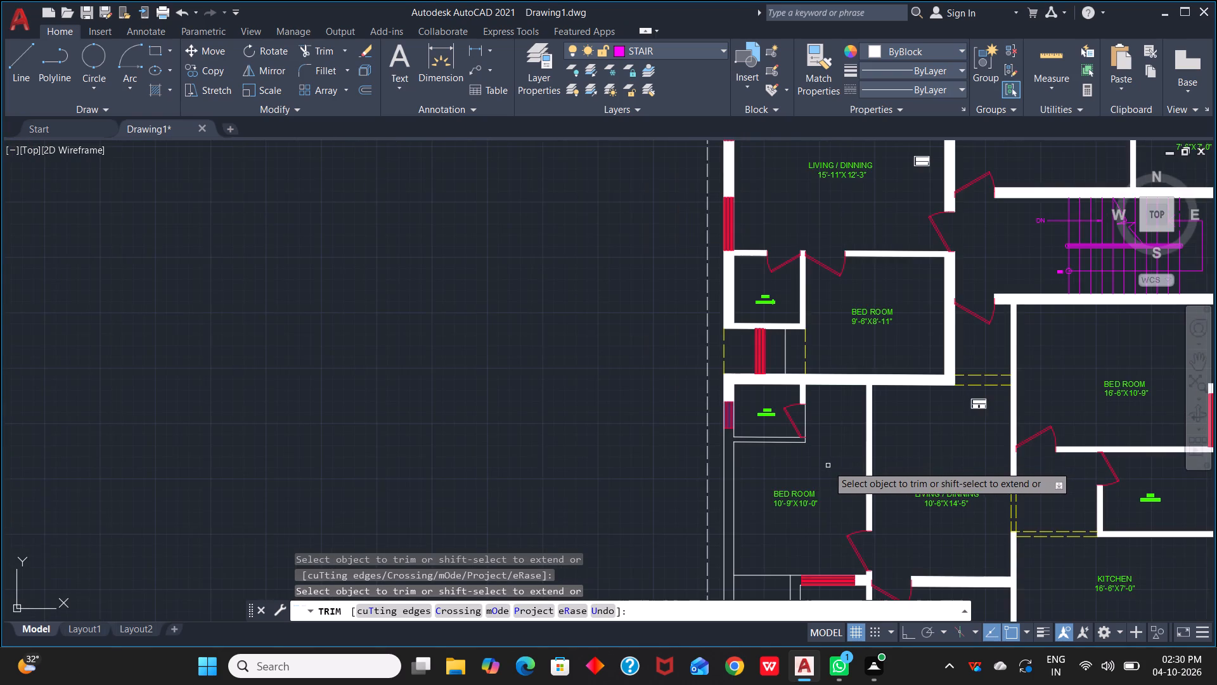
pyautogui.scroll(3, 830, 467)
pyautogui.scroll(-1, 831, 466)
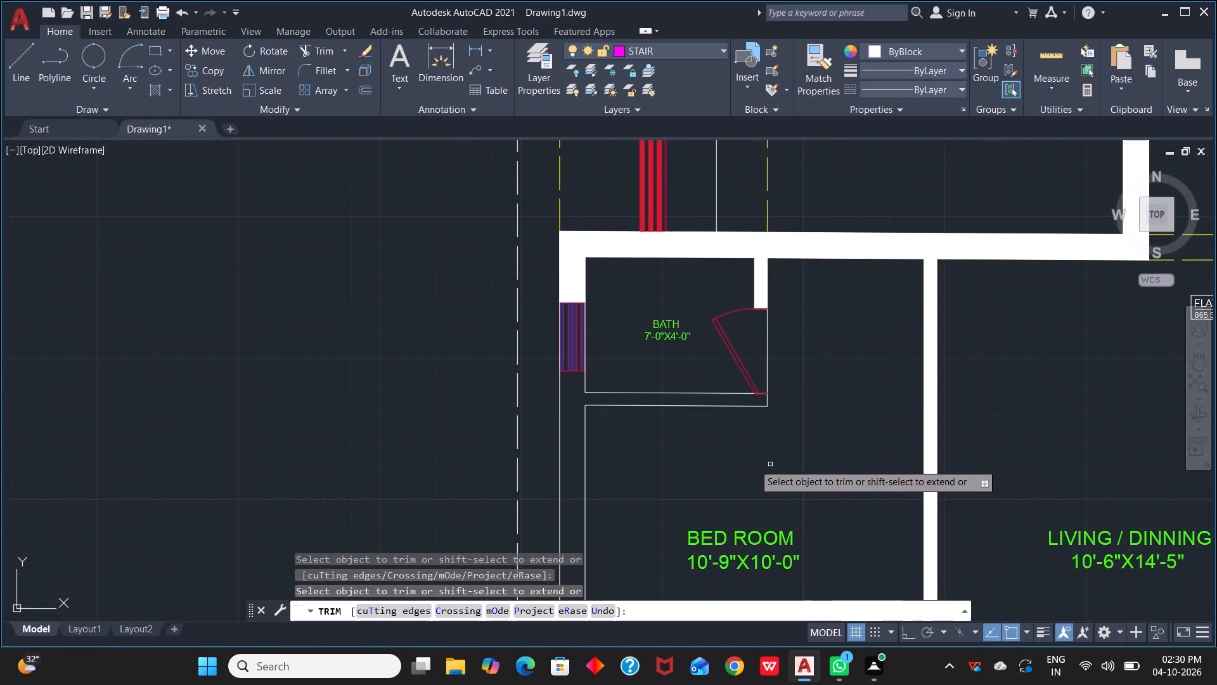
pyautogui.press('Escape')
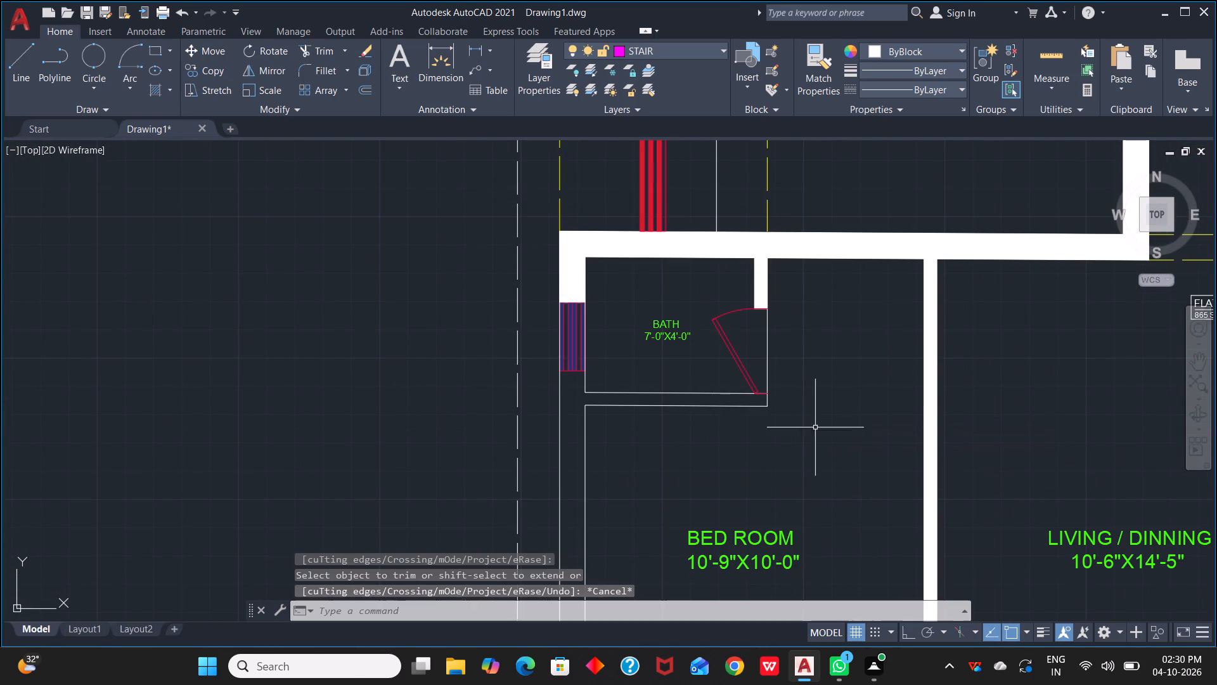
# Solid-hatch the bedroom's outer wall with the 7'-0"X4'-0" bath's lower wall, and the wall above that bath, in colour ByLayer.
pyautogui.press('h')
pyautogui.press('space')
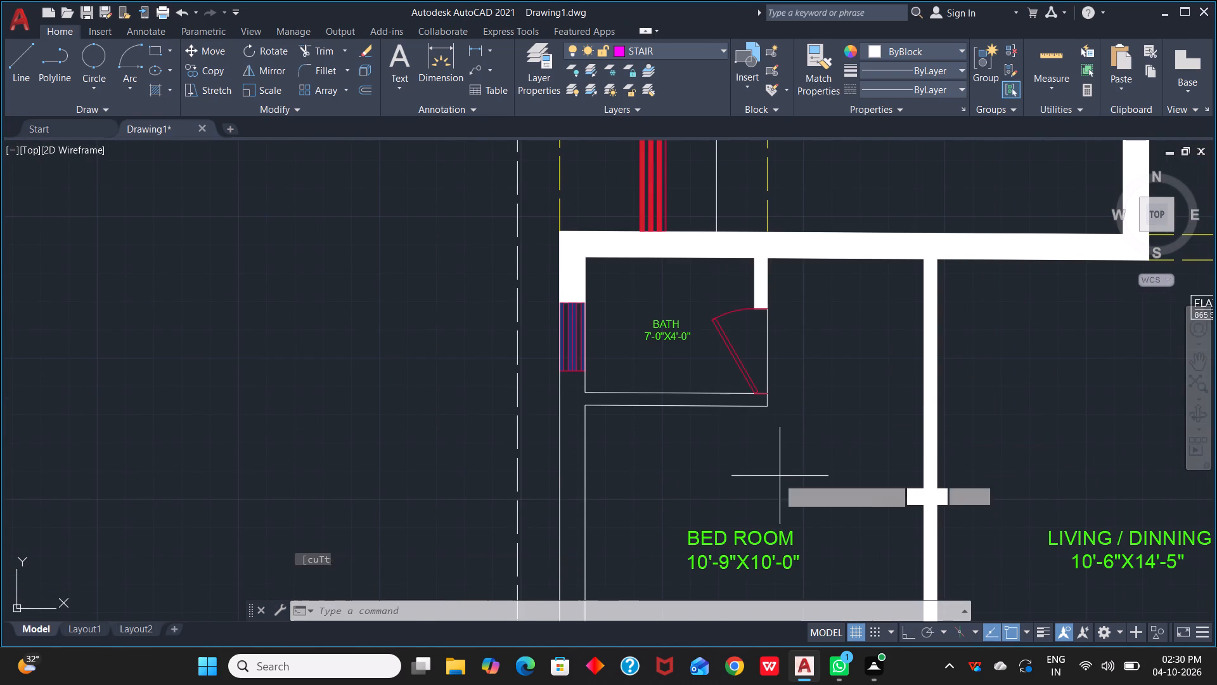
pyautogui.click(567, 417)
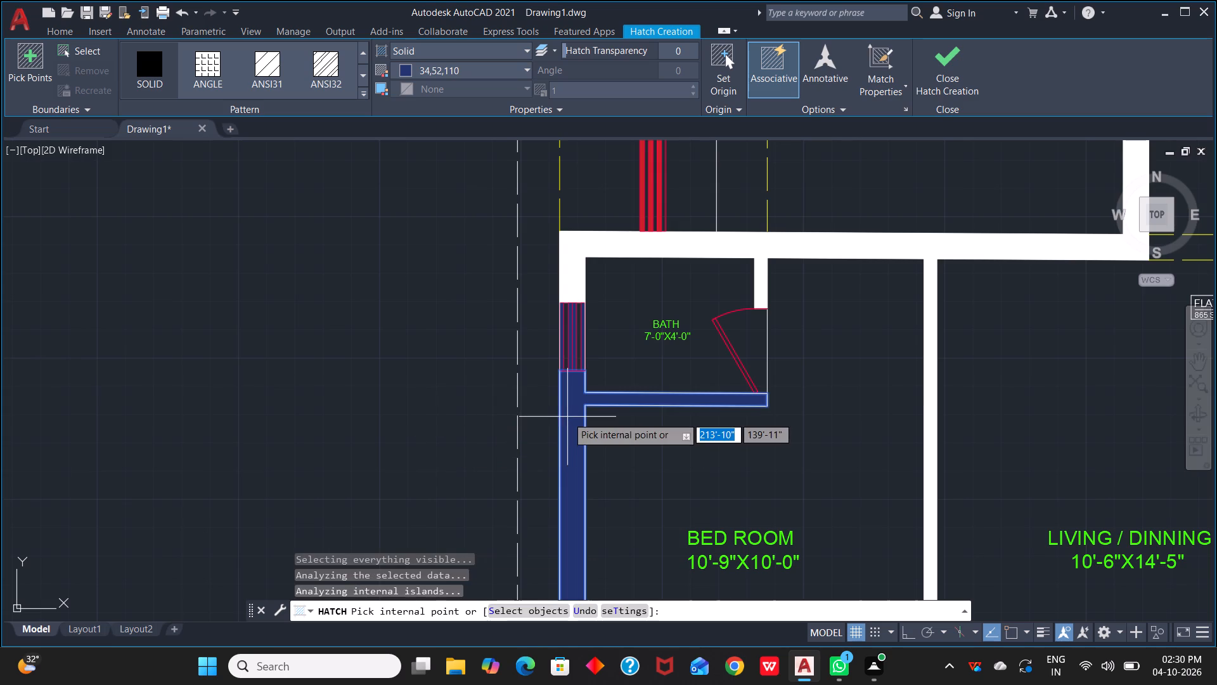
pyautogui.click(522, 71)
pyautogui.click(470, 93)
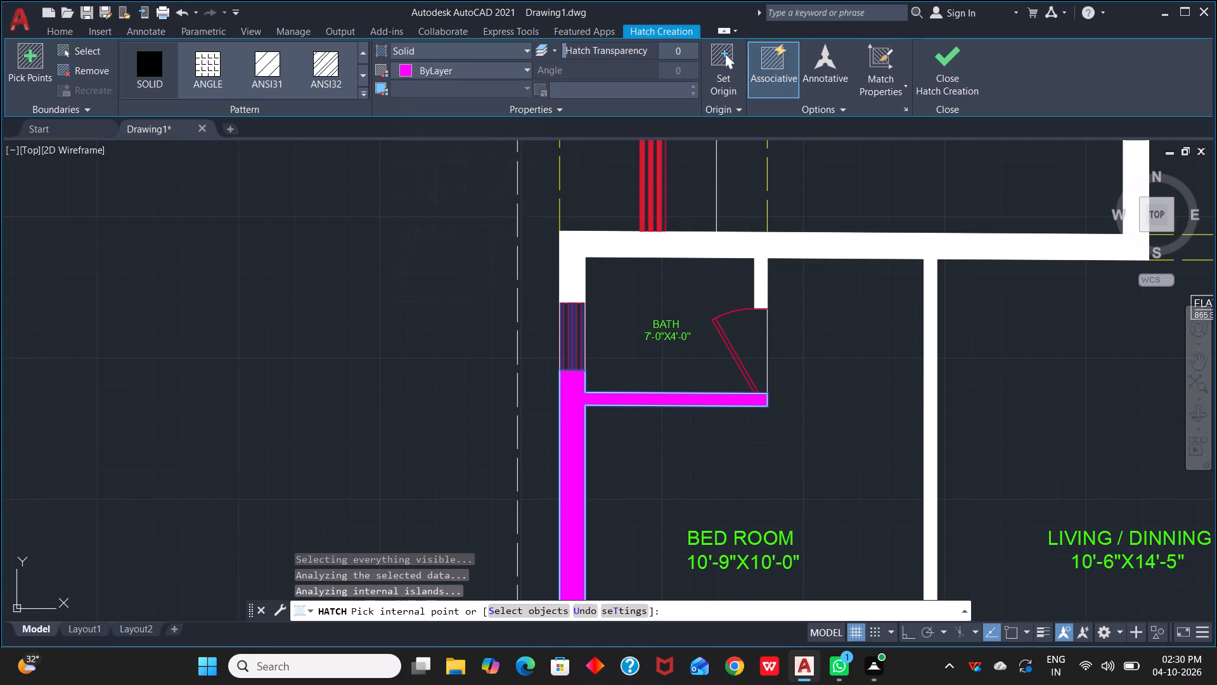
pyautogui.click(574, 274)
# Add the solid ByLayer hatch to the walls around the stair, the 16'-6"X10'-9" bedroom, its adjoining bath and the 16'-6"X7'-0" kitchen's outer sides.
pyautogui.scroll(-4, 647, 363)
pyautogui.scroll(2, 783, 355)
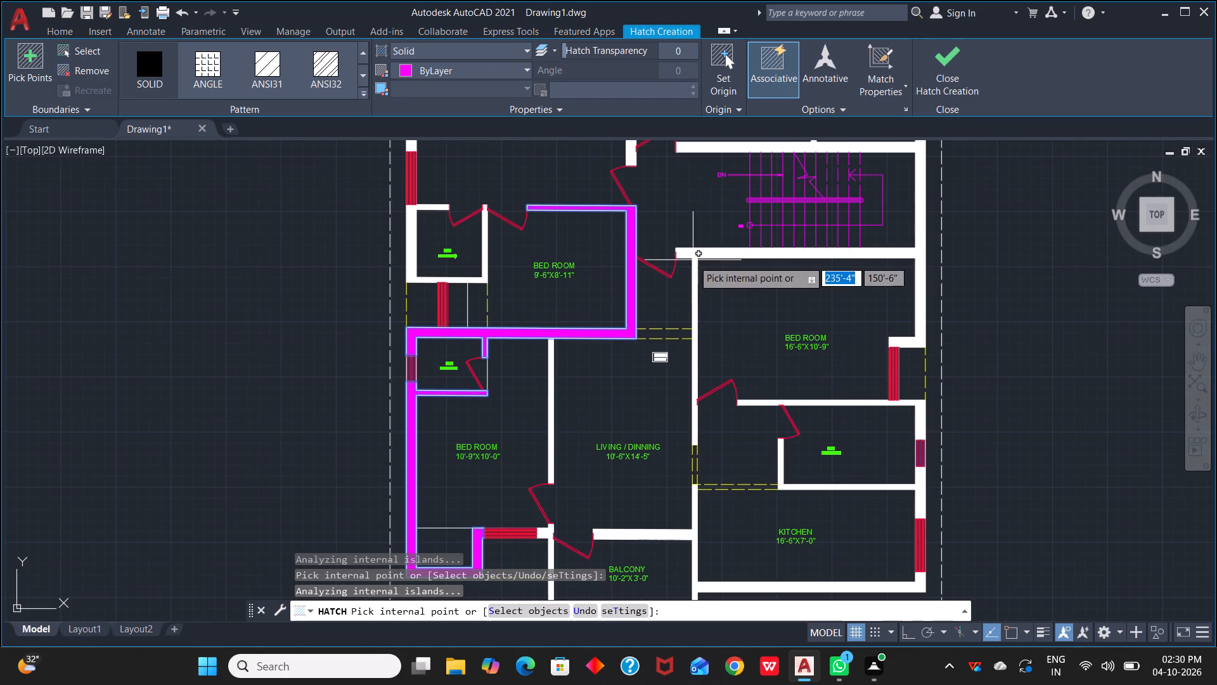
pyautogui.click(693, 260)
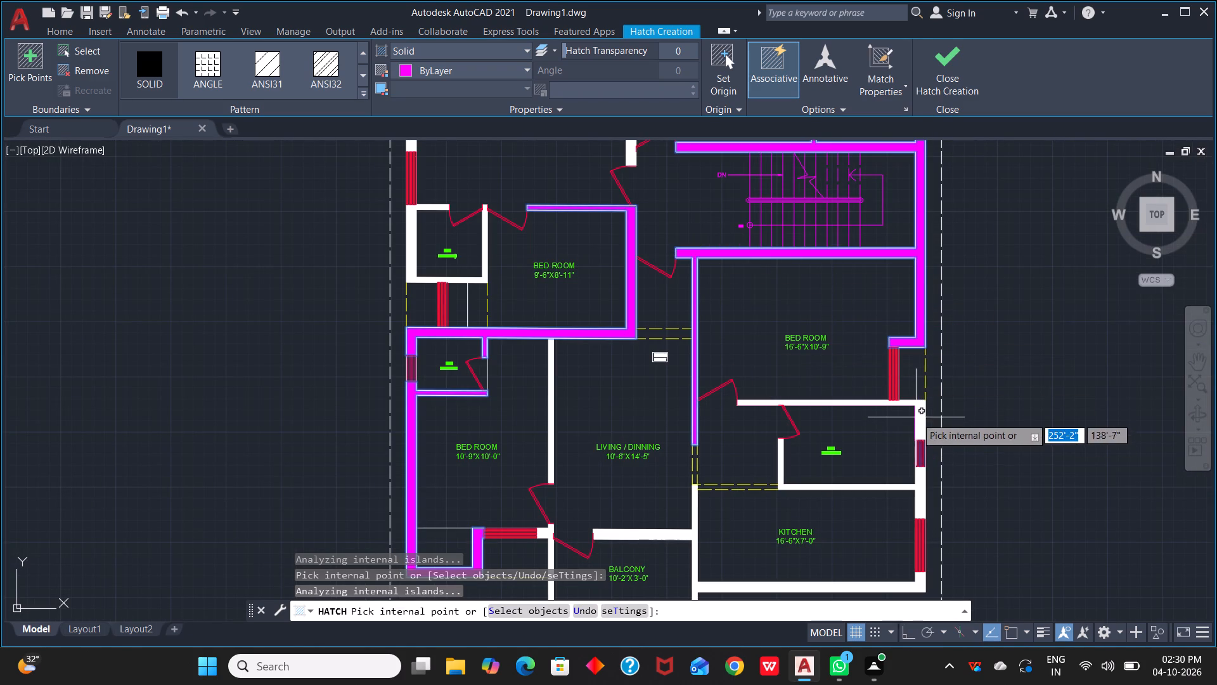
pyautogui.click(921, 412)
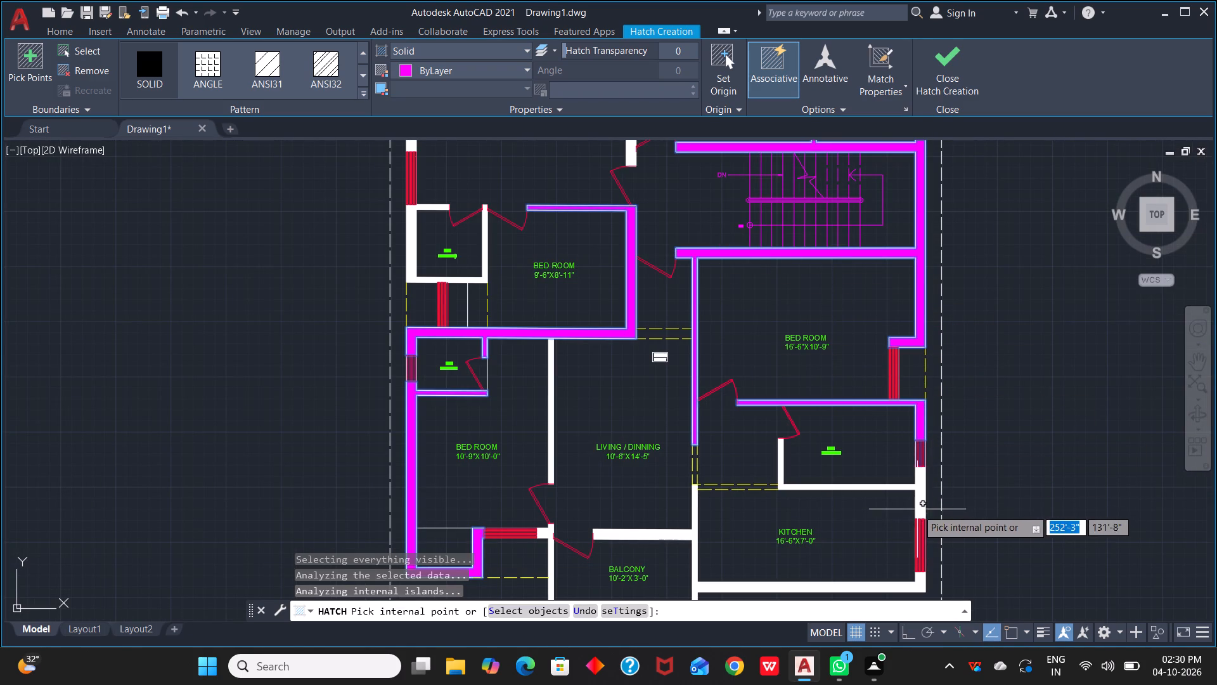
pyautogui.click(917, 509)
pyautogui.click(877, 486)
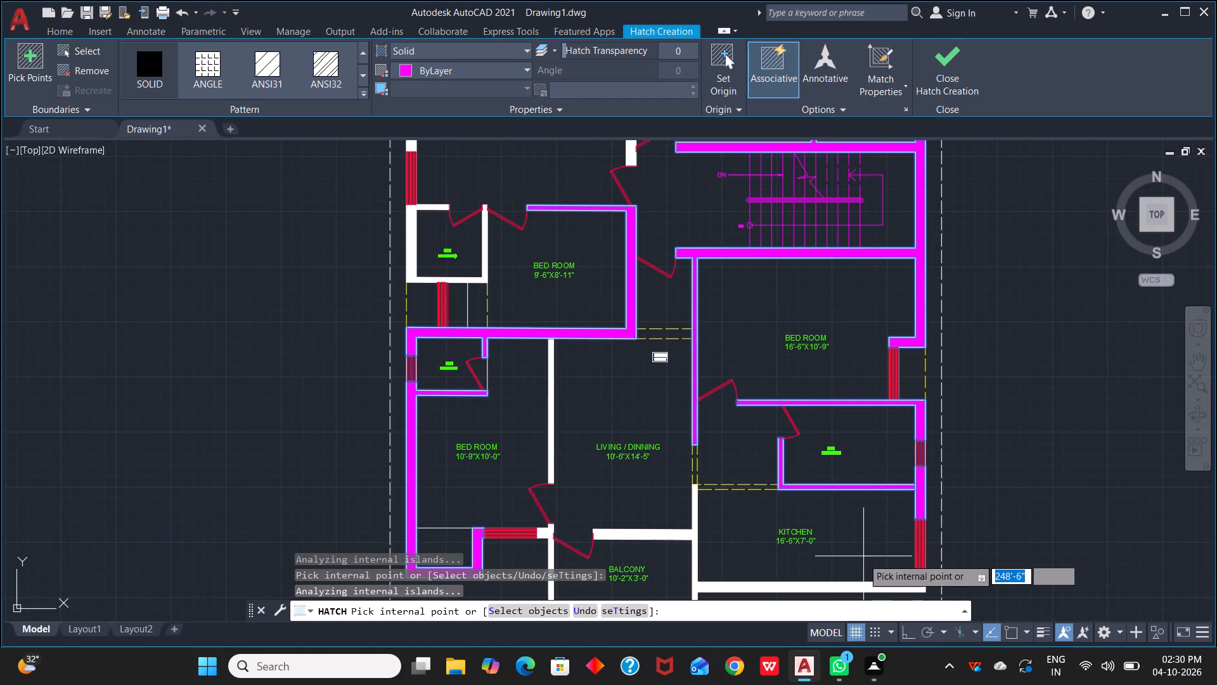
pyautogui.click(847, 585)
# Add the solid hatch to the 10'-2"X3'-0" balcony's walls, the kitchen/living wall and the bedroom/living wall in FLAT-C.
pyautogui.scroll(-2, 849, 563)
pyautogui.scroll(3, 796, 582)
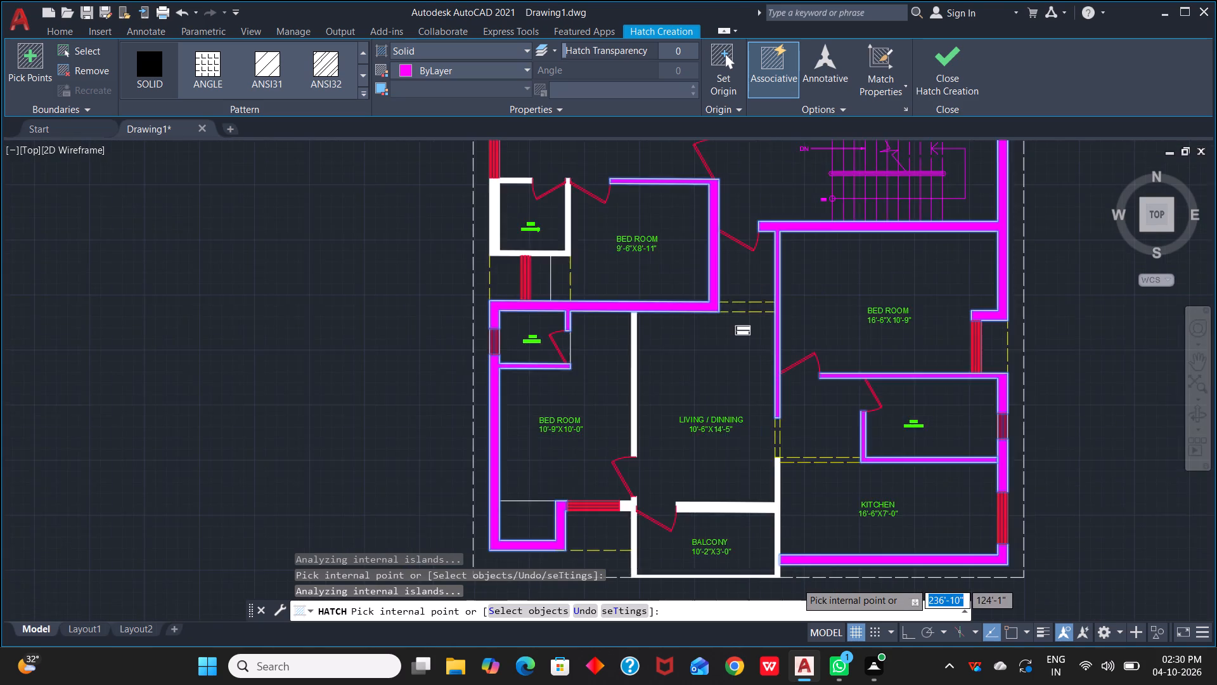
pyautogui.click(742, 574)
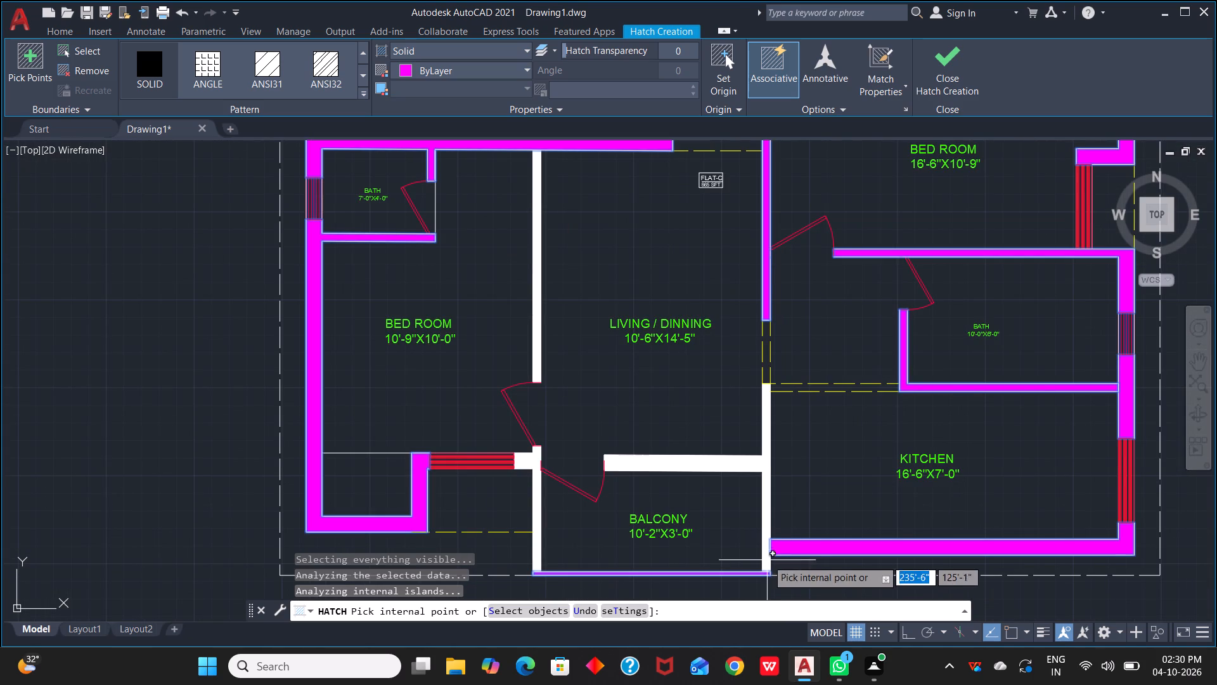
pyautogui.click(766, 536)
pyautogui.click(737, 469)
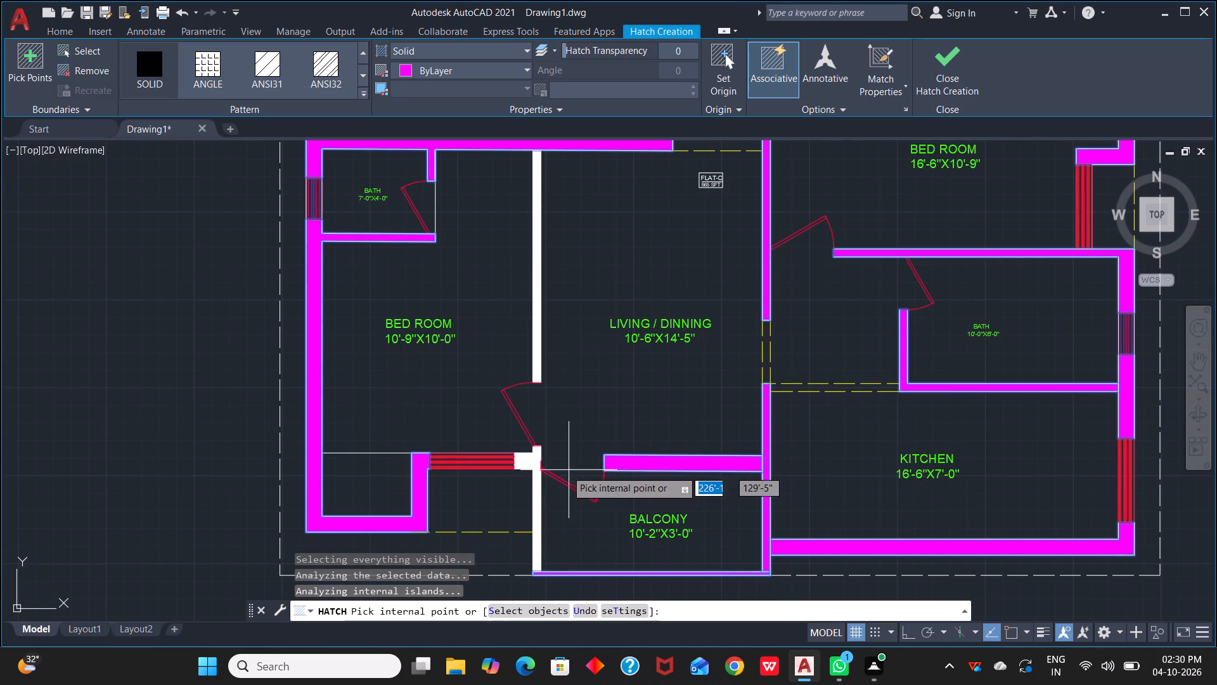
pyautogui.click(525, 466)
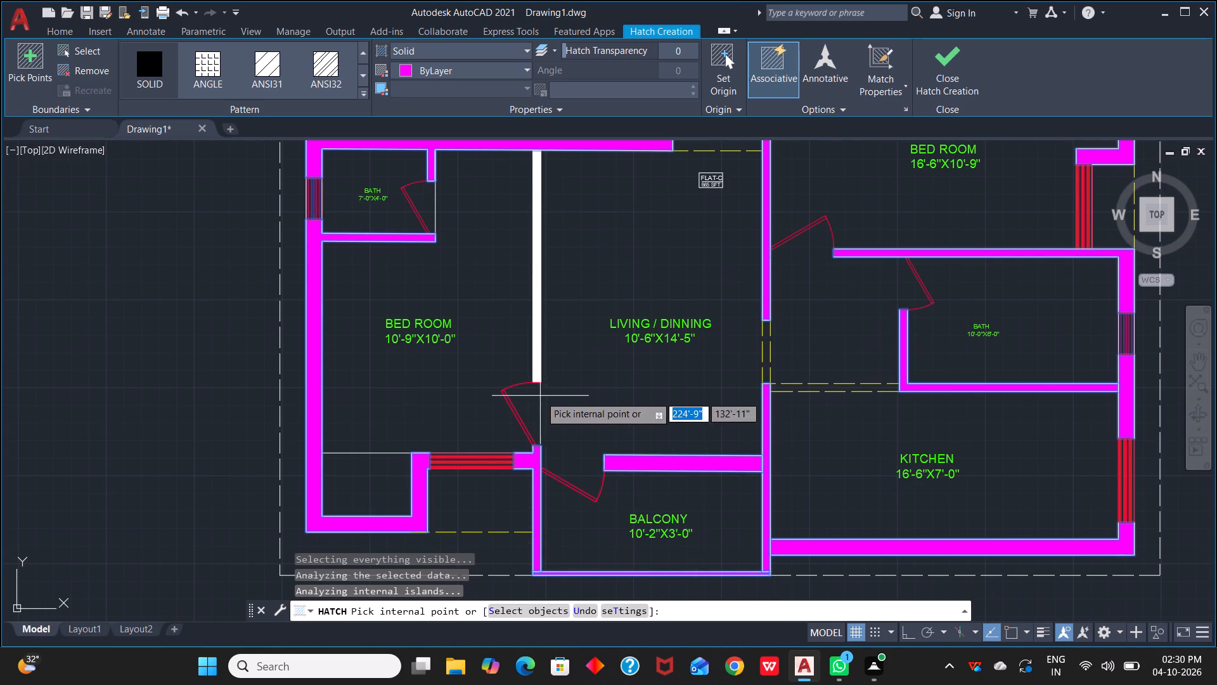
pyautogui.click(538, 372)
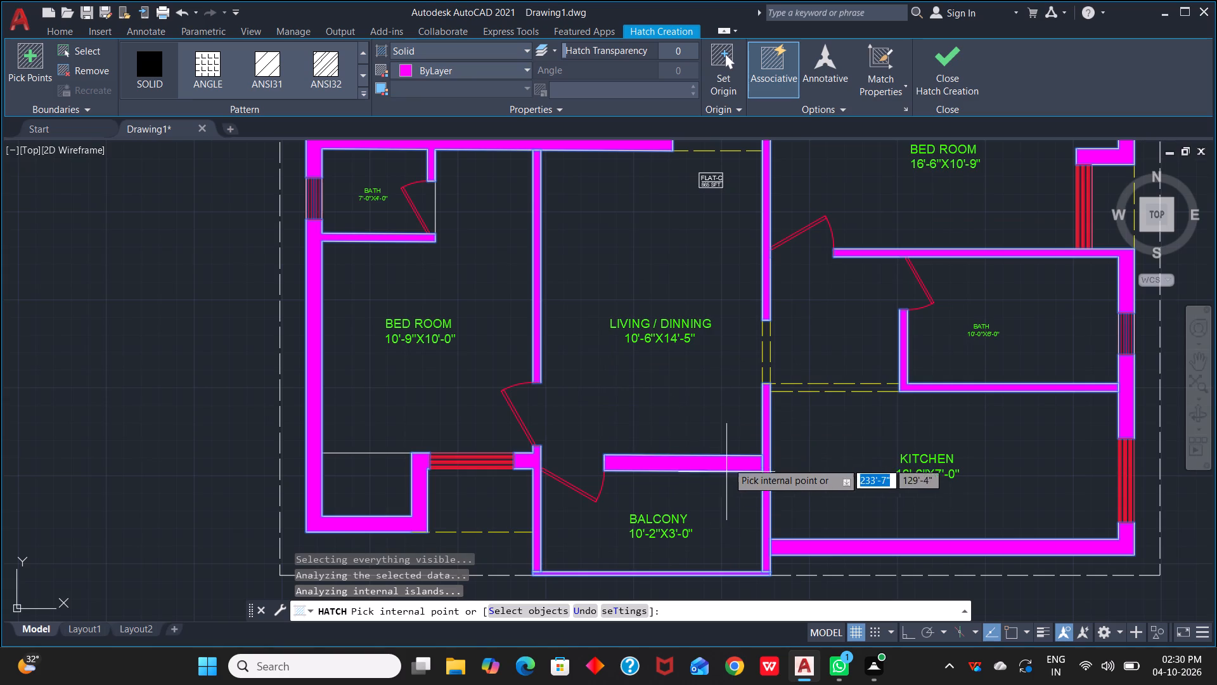
# Add the solid hatch to FLAT-B's bath walls and the 15'-11"X12'-3" living room's outer wall piece between the two windows.
pyautogui.scroll(-2, 697, 339)
pyautogui.moveTo(669, 284); pyautogui.dragTo(812, 514, button='middle')
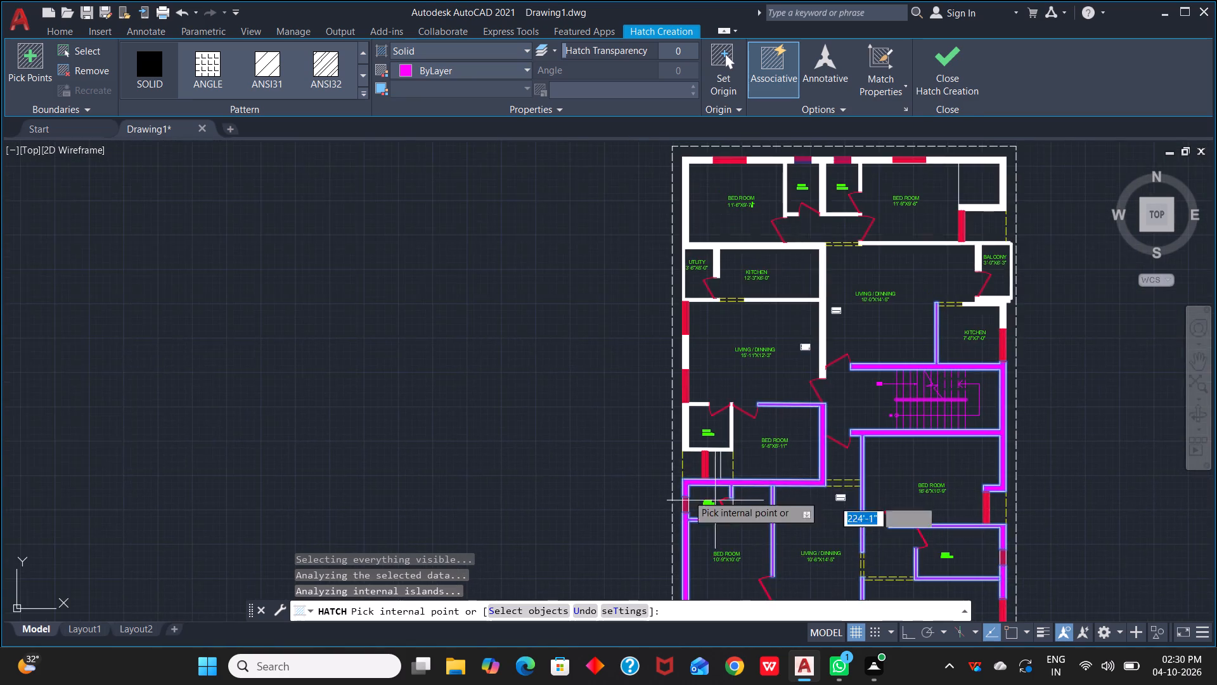
pyautogui.scroll(2, 676, 450)
pyautogui.click(702, 433)
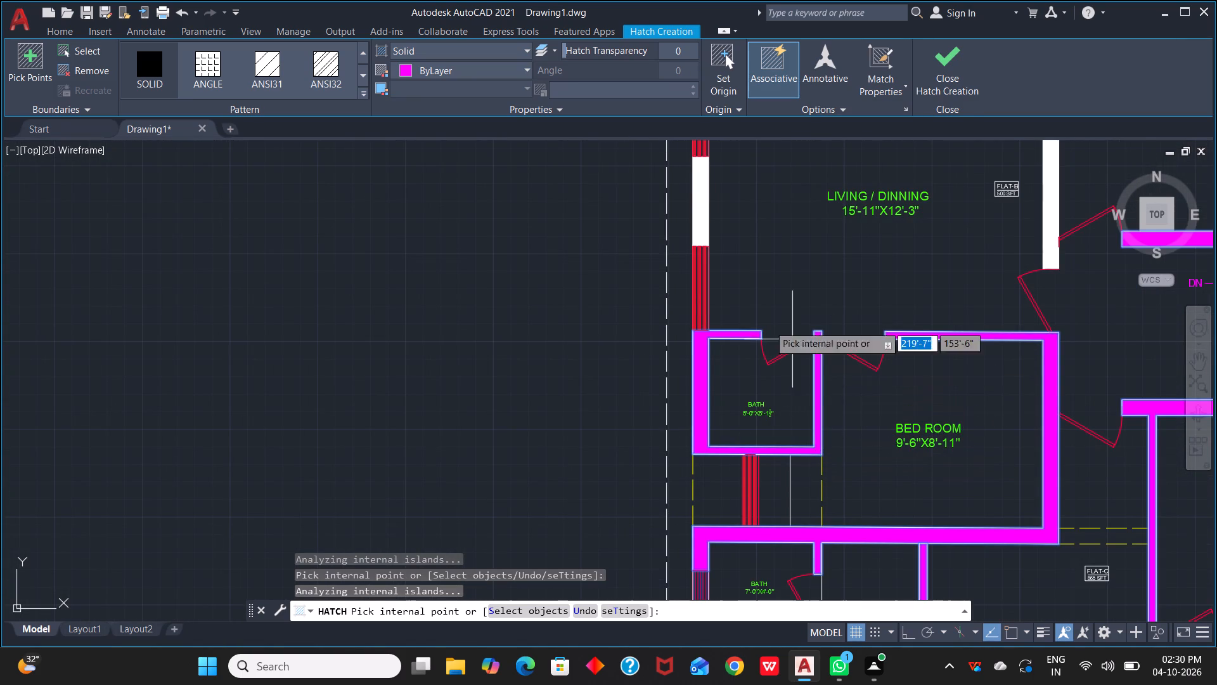
pyautogui.click(699, 223)
# Add the solid hatch to the utility's lower wall and its thin outer wall.
pyautogui.scroll(-1, 736, 220)
pyautogui.moveTo(764, 218); pyautogui.dragTo(809, 478, button='middle')
pyautogui.scroll(-1, 764, 227)
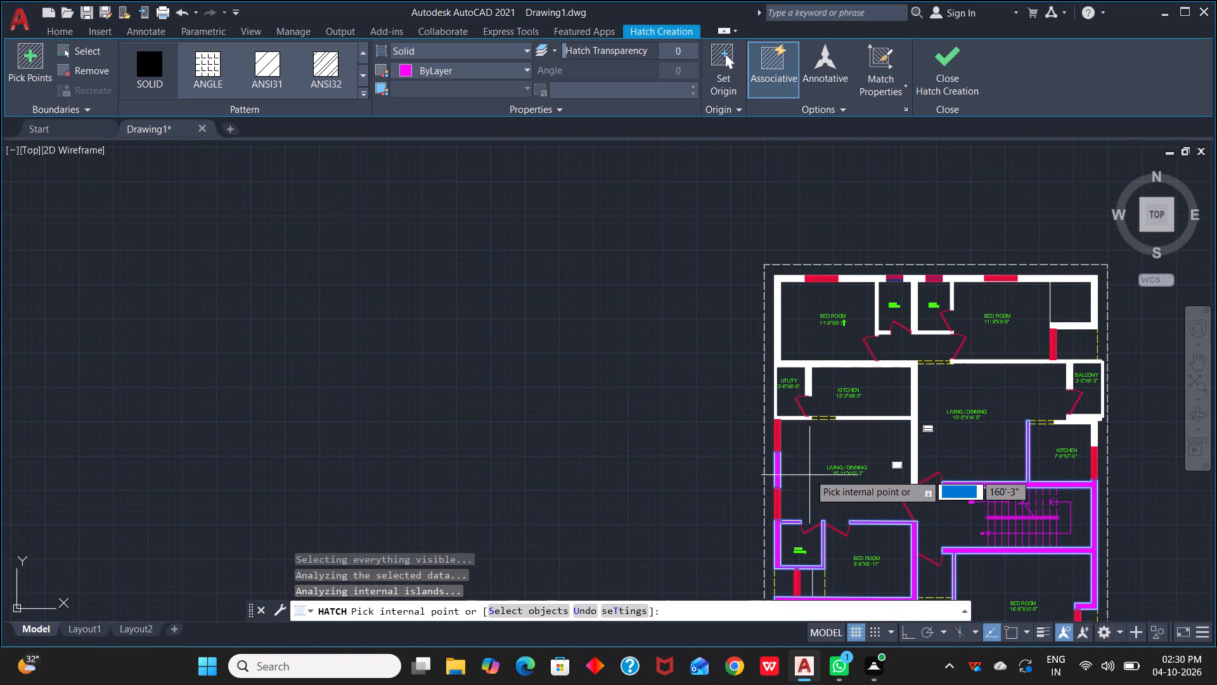
pyautogui.click(792, 417)
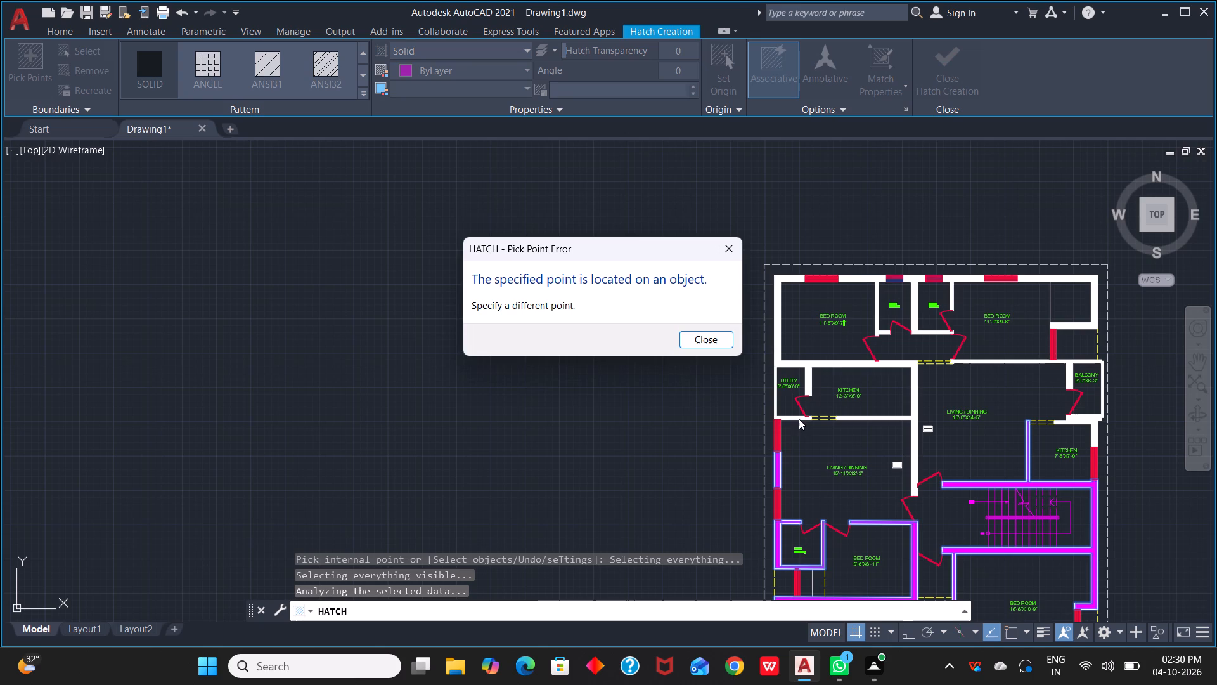
pyautogui.click(735, 249)
pyautogui.scroll(3, 770, 450)
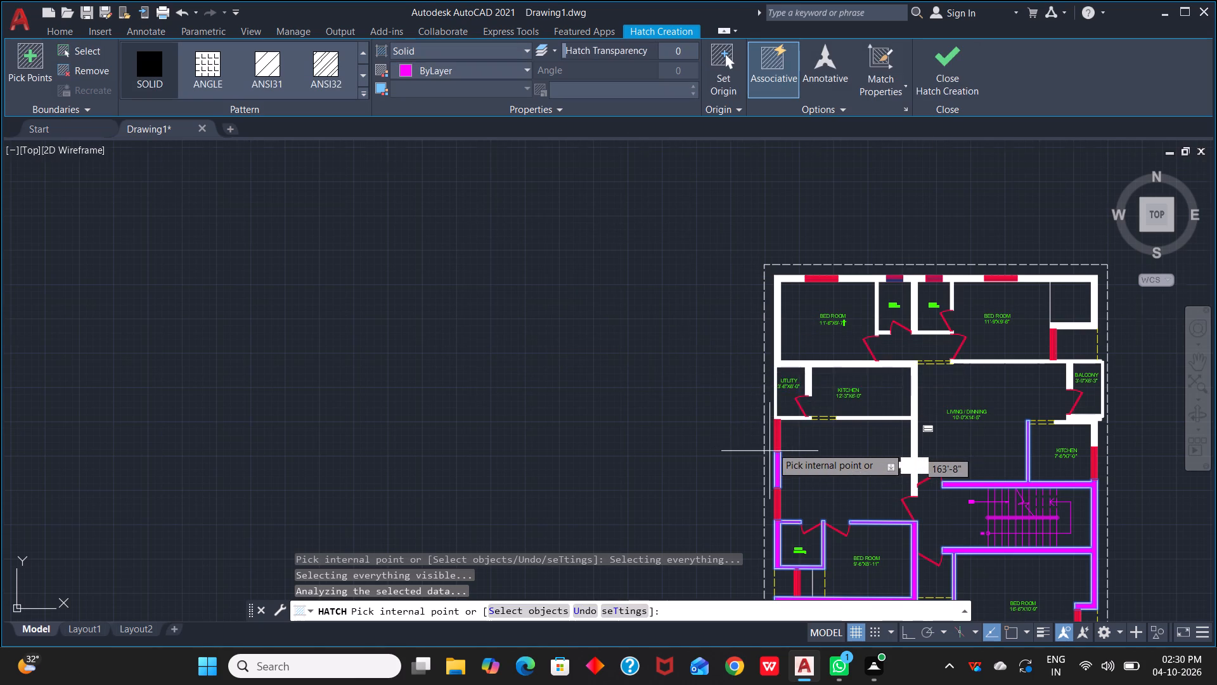
pyautogui.scroll(2, 772, 447)
pyautogui.click(883, 271)
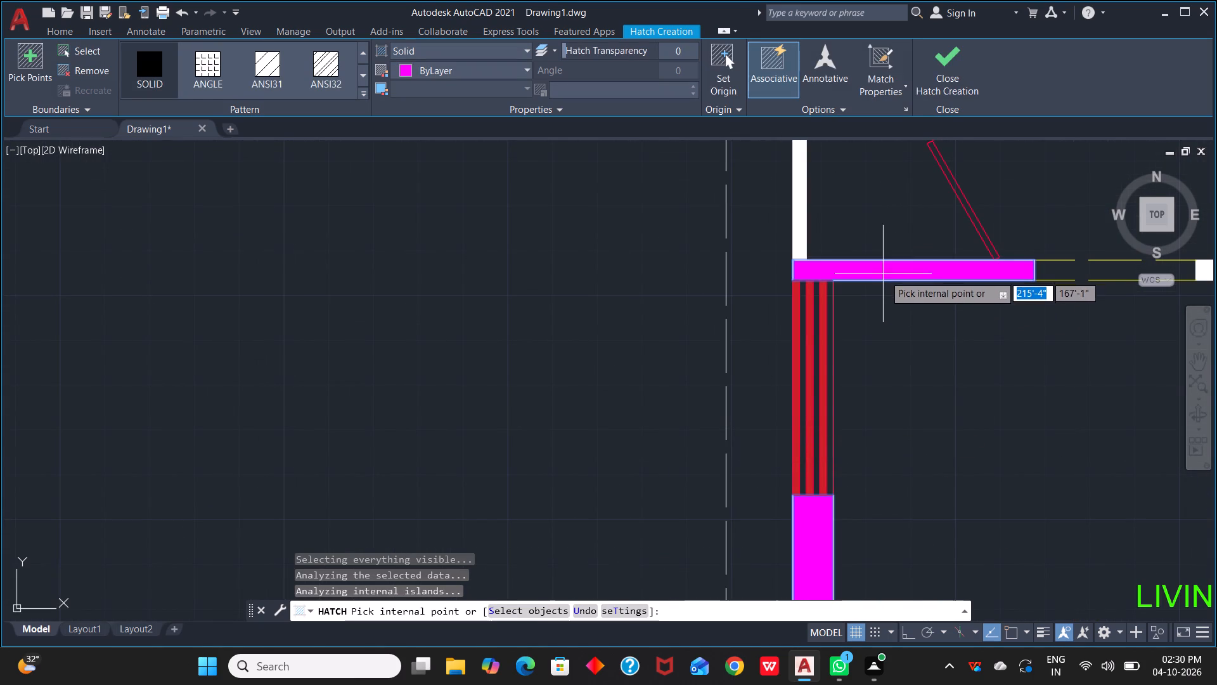
pyautogui.scroll(-1, 939, 329)
pyautogui.scroll(3, 847, 254)
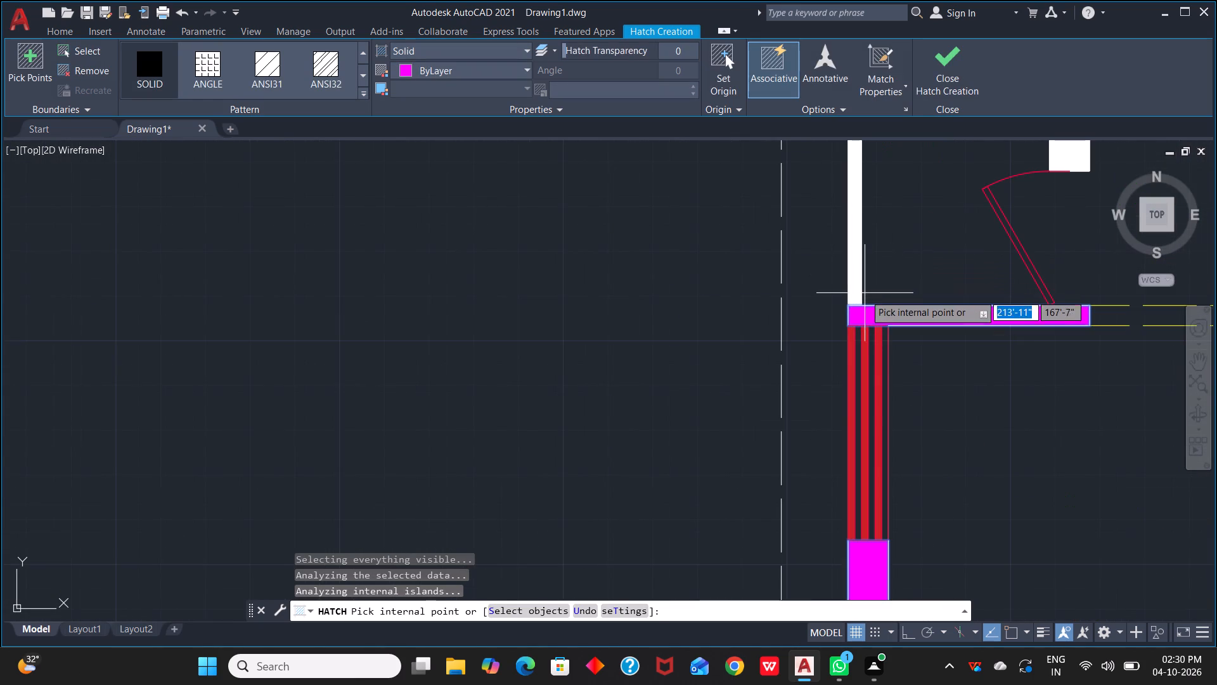
pyautogui.click(856, 283)
pyautogui.scroll(2, 858, 330)
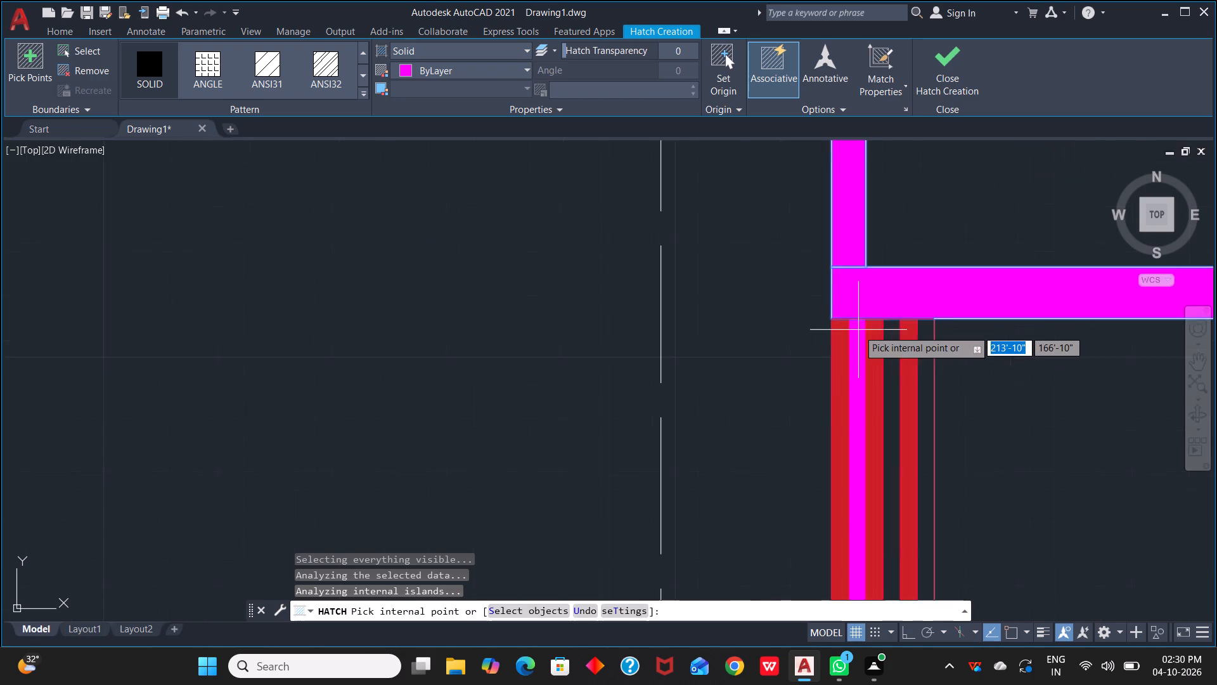
pyautogui.scroll(1, 858, 330)
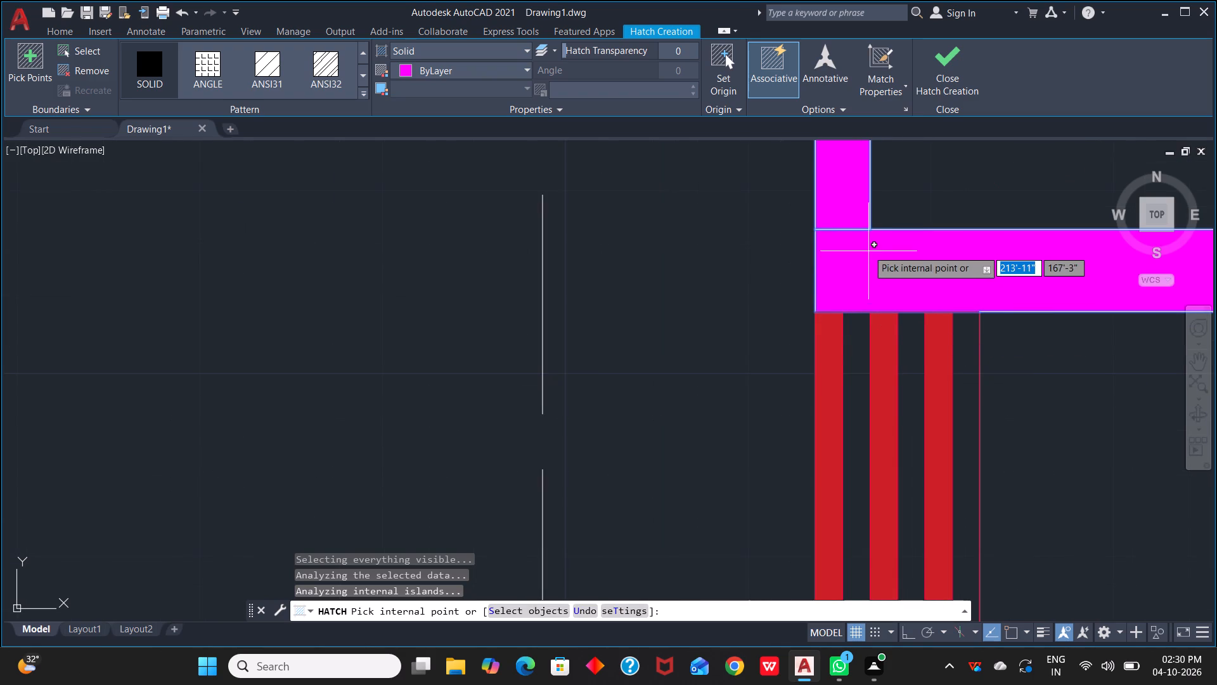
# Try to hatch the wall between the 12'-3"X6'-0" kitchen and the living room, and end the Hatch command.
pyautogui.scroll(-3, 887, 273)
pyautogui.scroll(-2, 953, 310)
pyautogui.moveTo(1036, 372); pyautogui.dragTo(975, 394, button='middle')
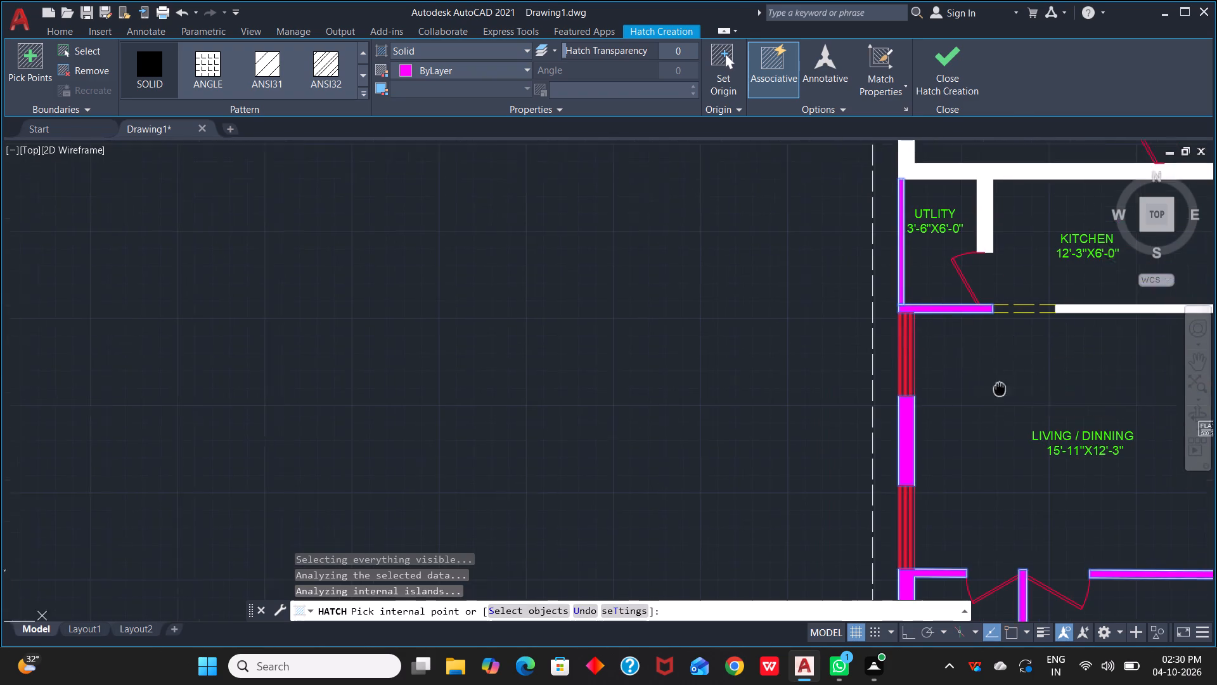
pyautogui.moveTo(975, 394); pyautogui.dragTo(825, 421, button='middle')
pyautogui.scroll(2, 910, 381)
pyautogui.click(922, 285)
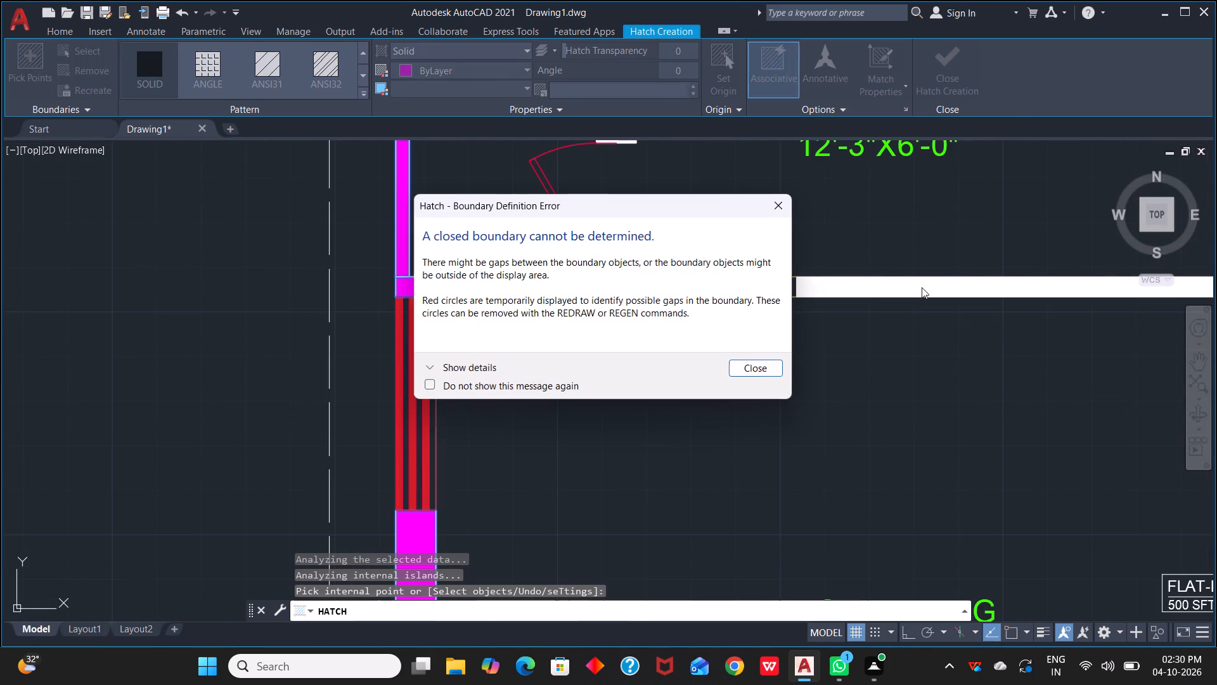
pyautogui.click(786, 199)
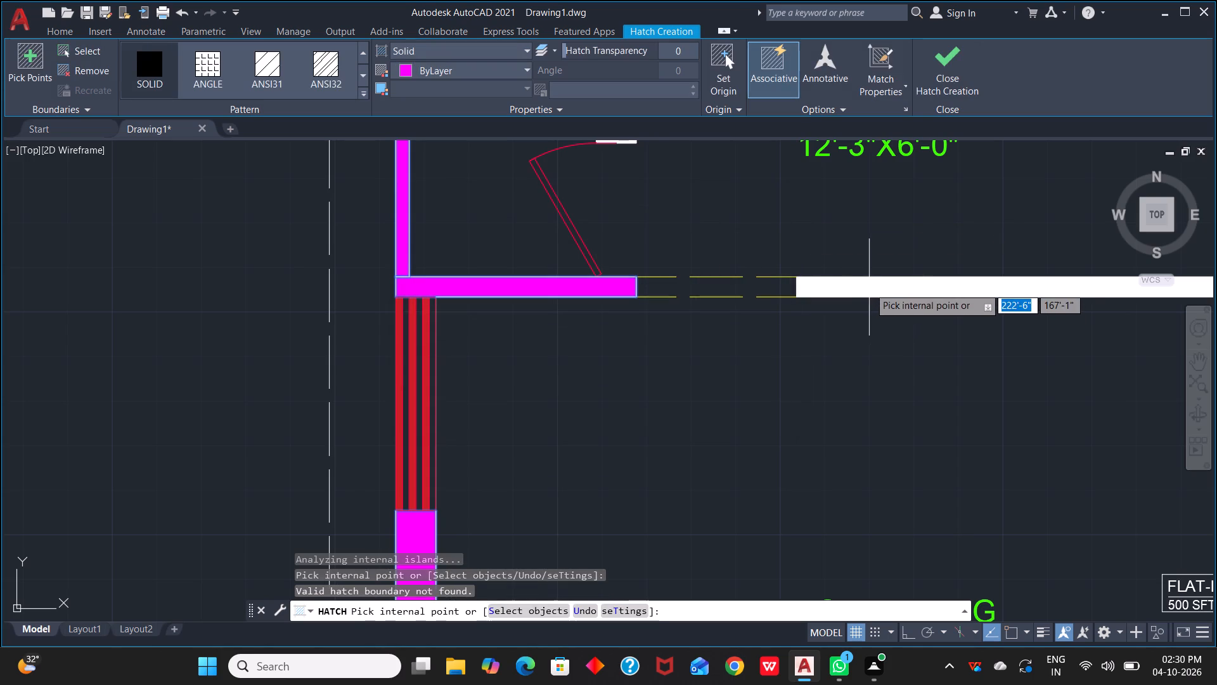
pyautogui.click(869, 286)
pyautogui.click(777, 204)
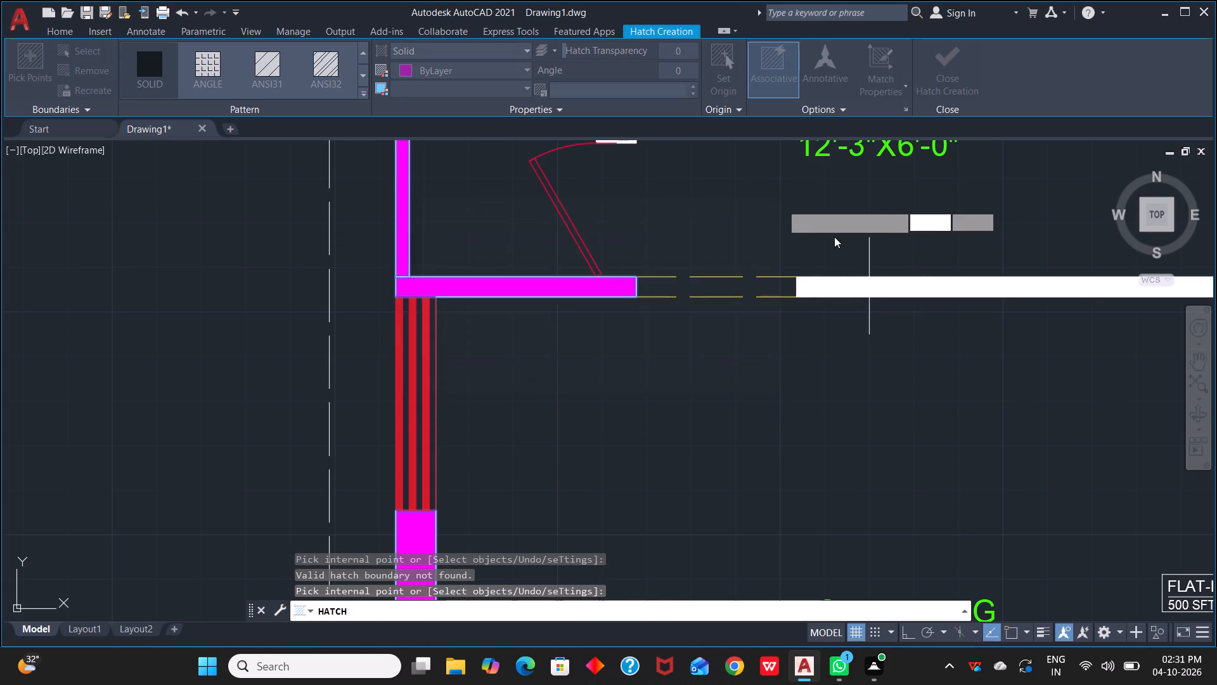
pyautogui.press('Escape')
# Set the current object colour to ByLayer.
pyautogui.scroll(-4, 800, 365)
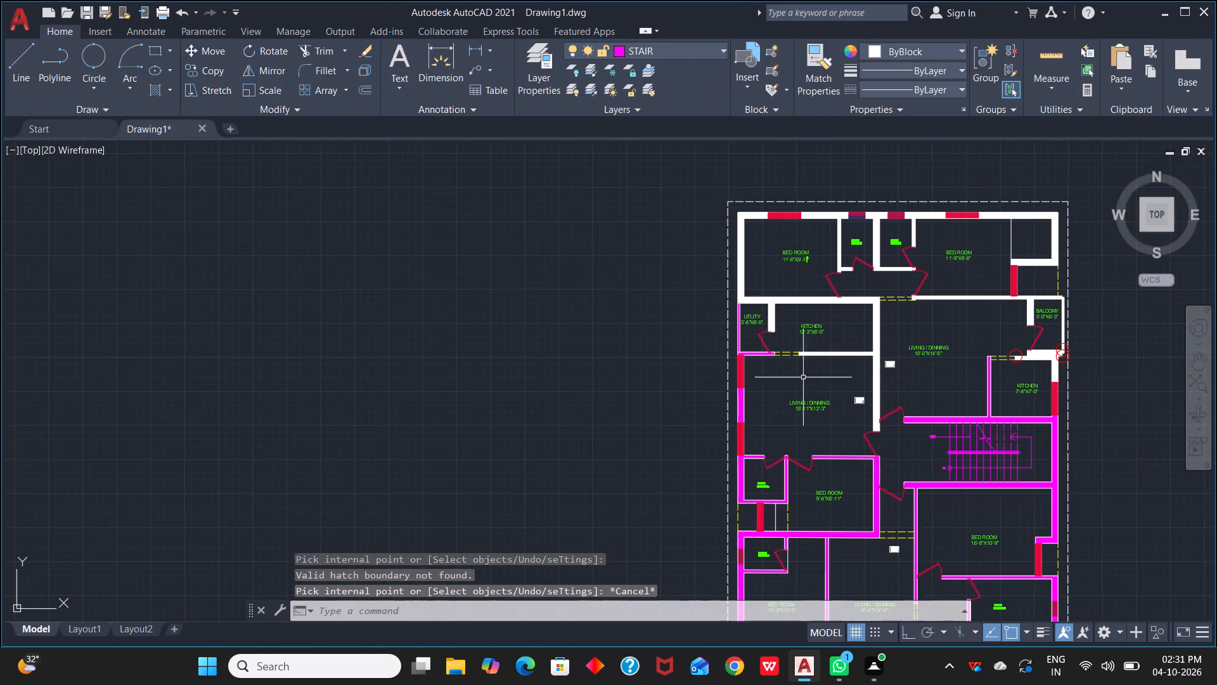
pyautogui.moveTo(853, 388); pyautogui.dragTo(679, 432, button='middle')
pyautogui.scroll(2, 704, 354)
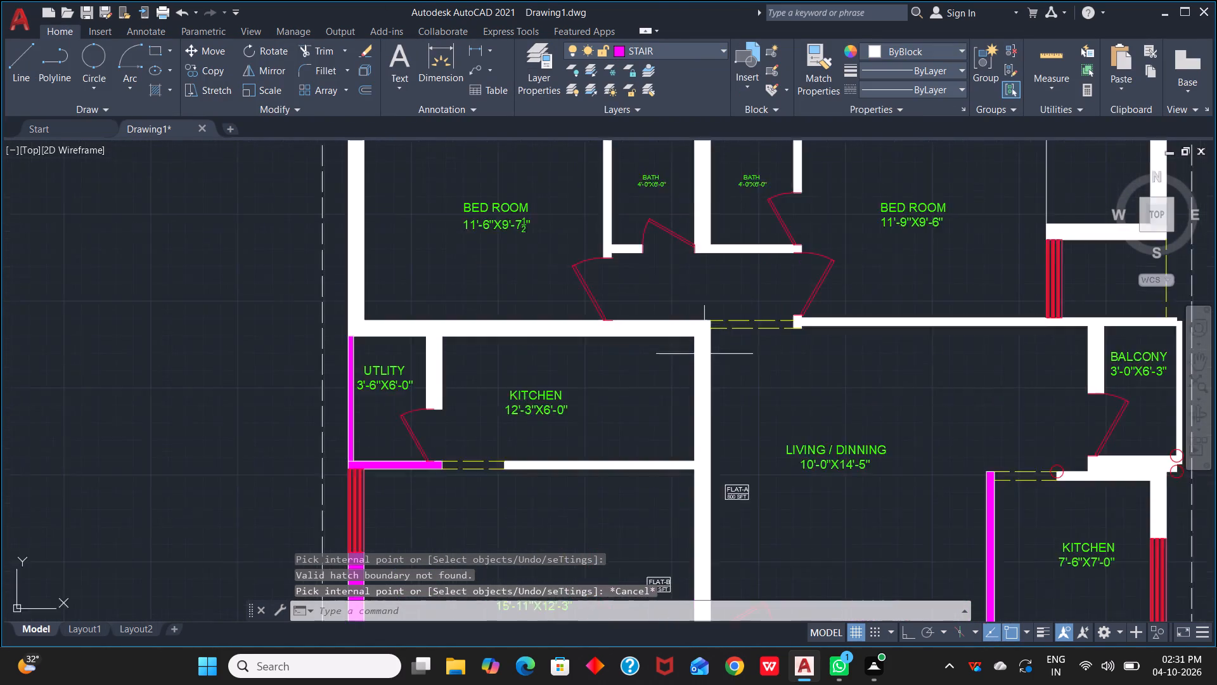
pyautogui.scroll(-3, 707, 366)
pyautogui.moveTo(735, 403); pyautogui.dragTo(817, 255, button='middle')
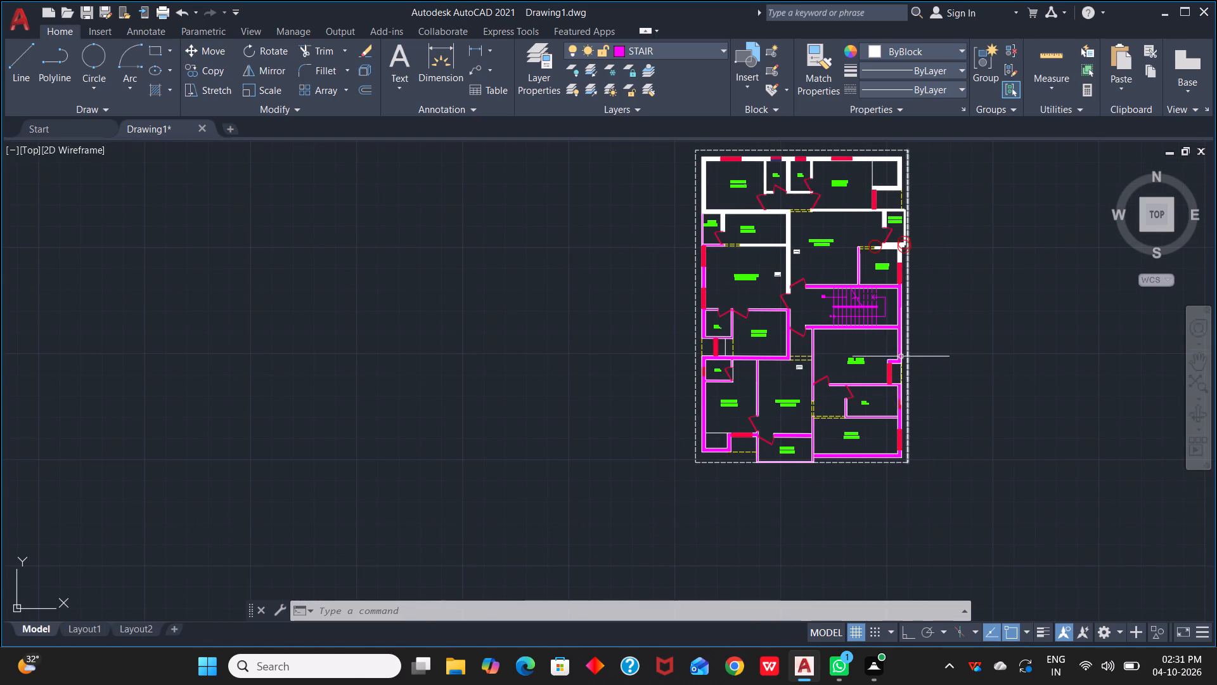
pyautogui.press('Escape')
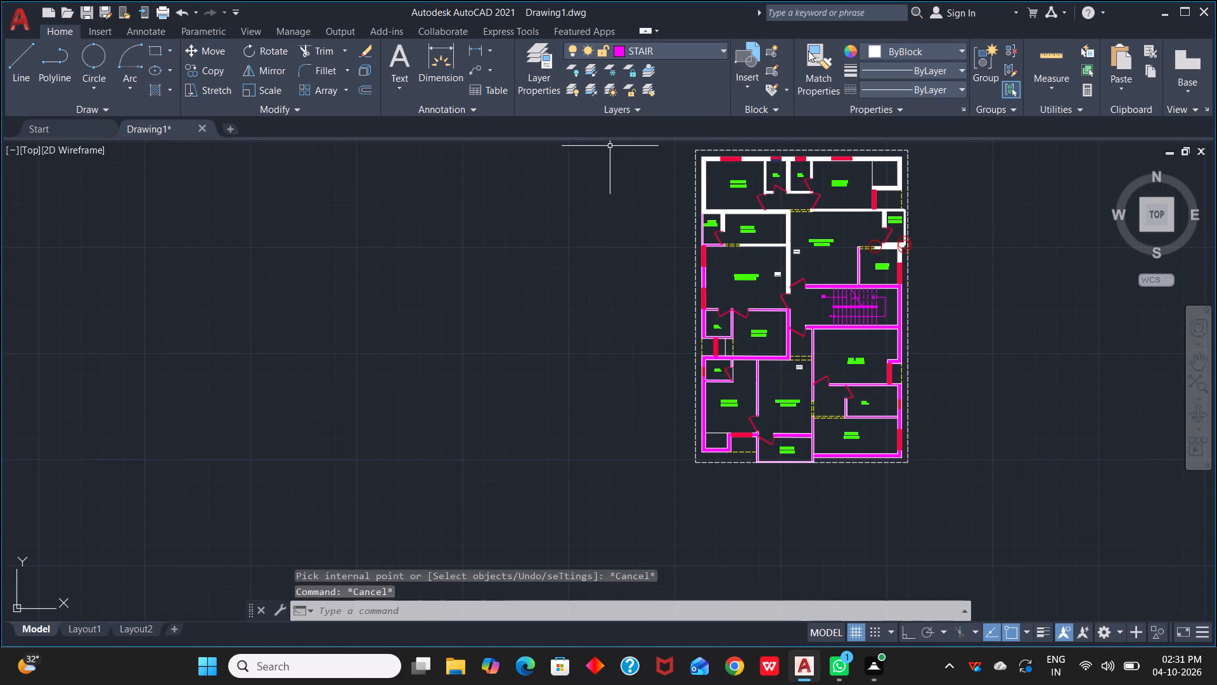
pyautogui.click(961, 49)
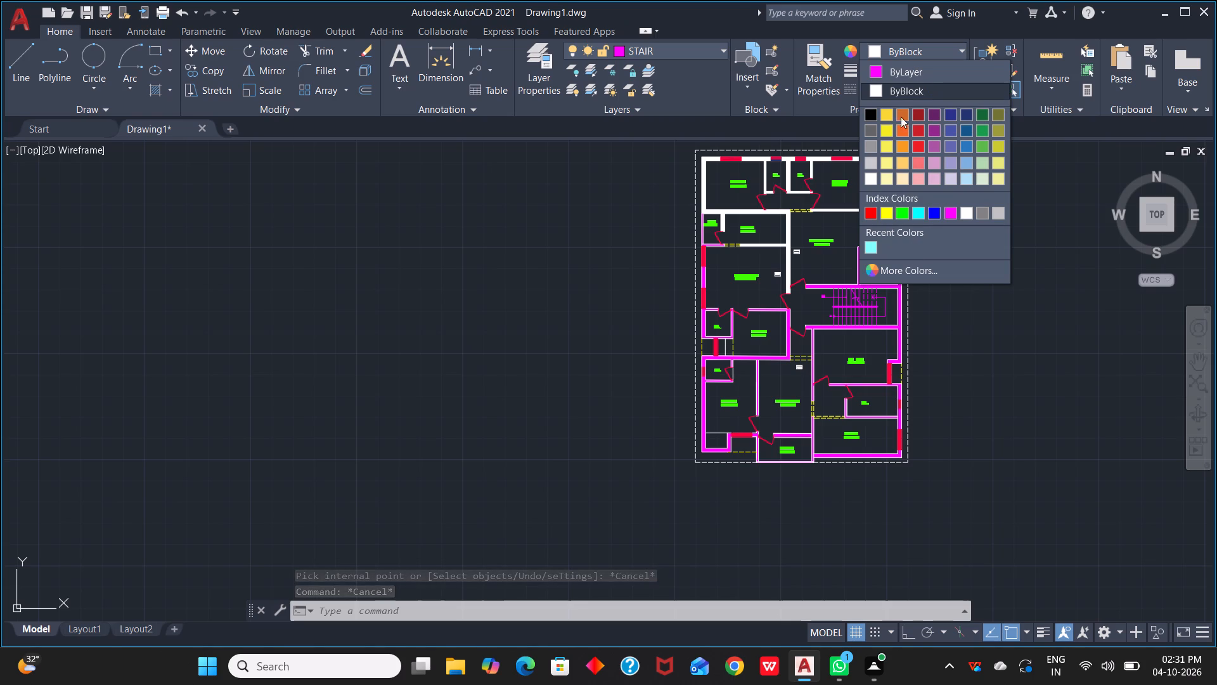
pyautogui.click(913, 70)
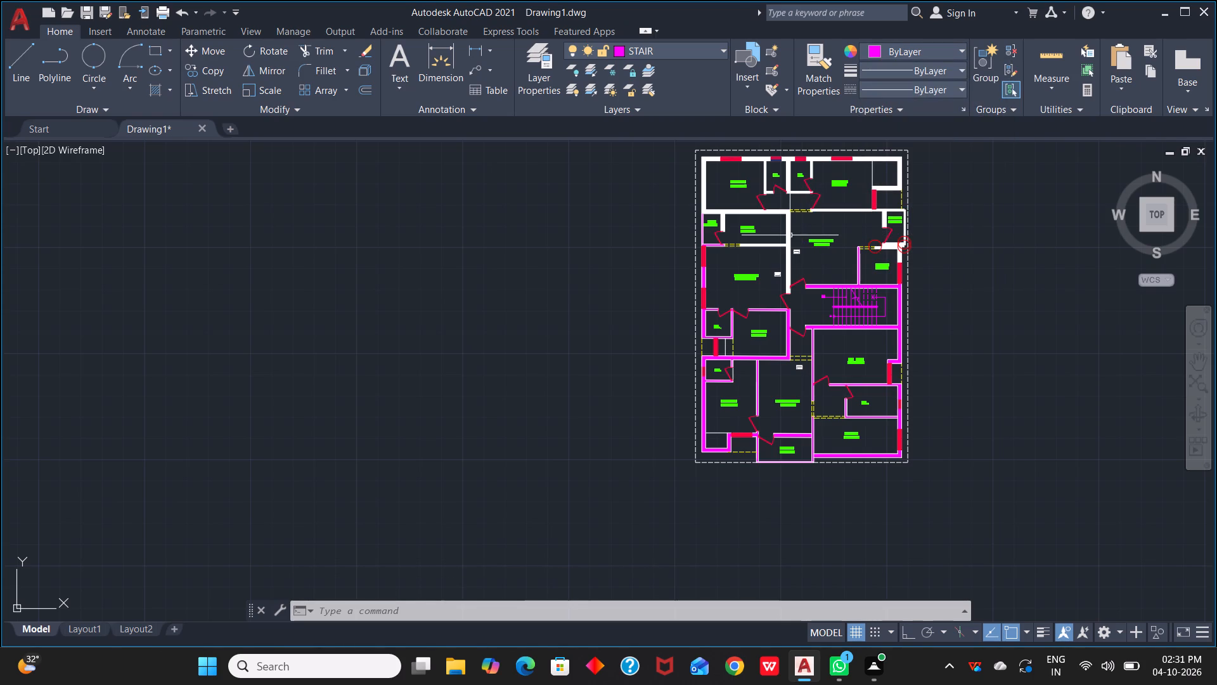
# Change the FLAT-A-side line of the wall between the FLAT-A and FLAT-B living rooms to Magenta.
pyautogui.click(790, 235)
pyautogui.scroll(2, 785, 236)
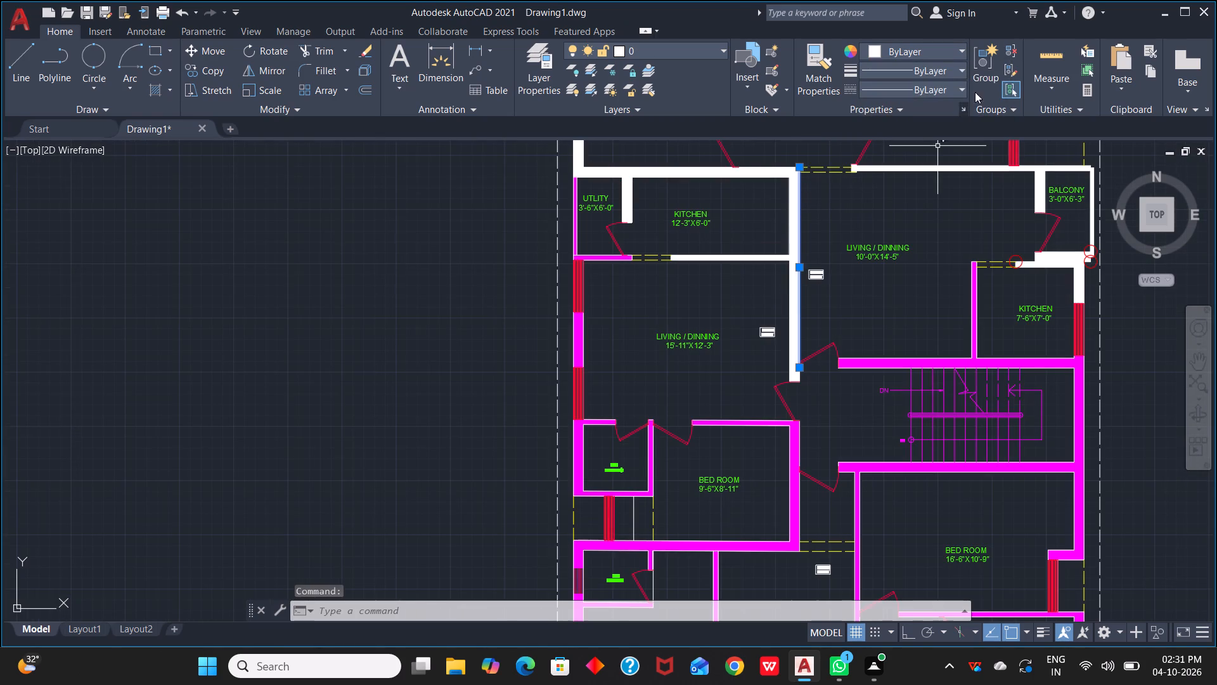
pyautogui.click(962, 49)
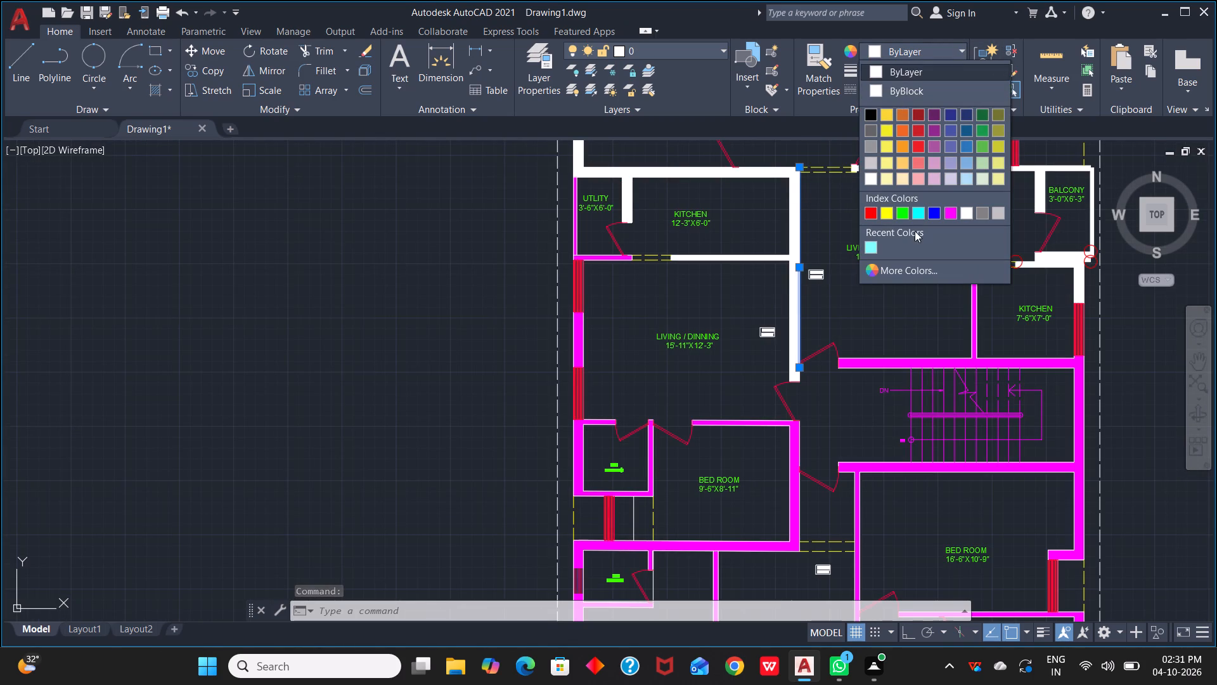
pyautogui.click(950, 211)
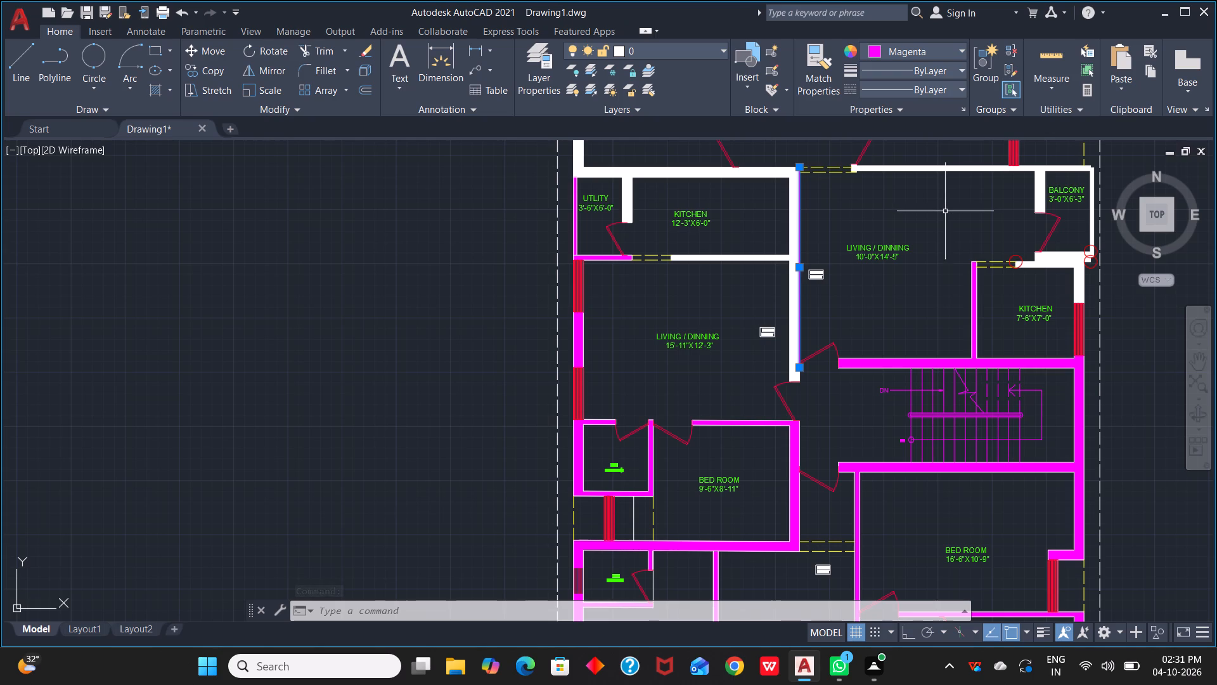
# Set the colour of the FLAT-A-side line of the wall between the FLAT-A and FLAT-B living rooms to ByLayer.
pyautogui.click(963, 46)
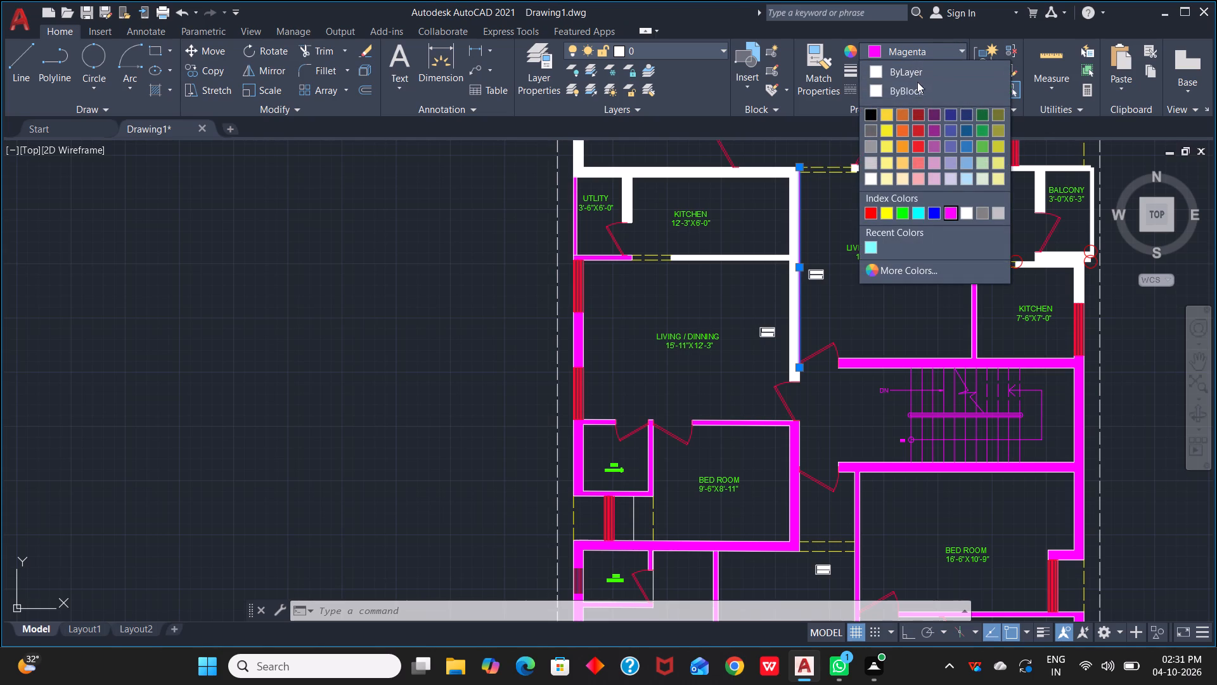
pyautogui.click(917, 73)
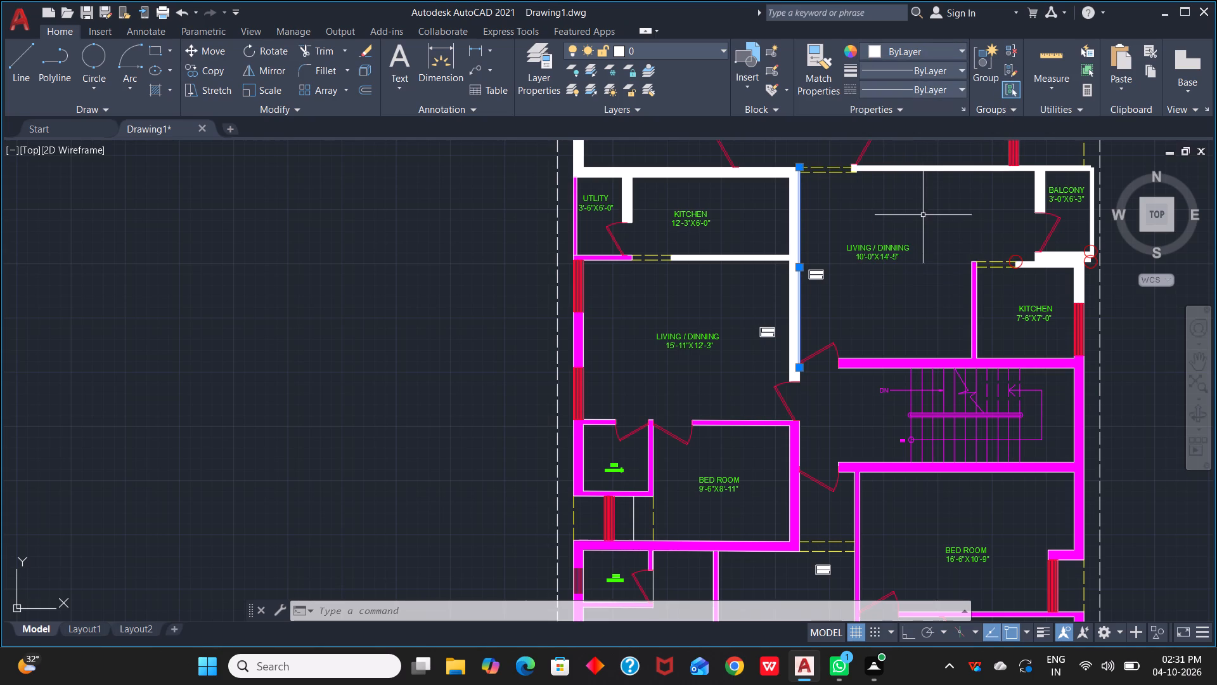
pyautogui.press('Escape')
# Select the whole plan and examine the circled wall ends near the balcony and the 7'-6"X7'-0" kitchen, leaving the selection cleared.
pyautogui.scroll(-3, 861, 242)
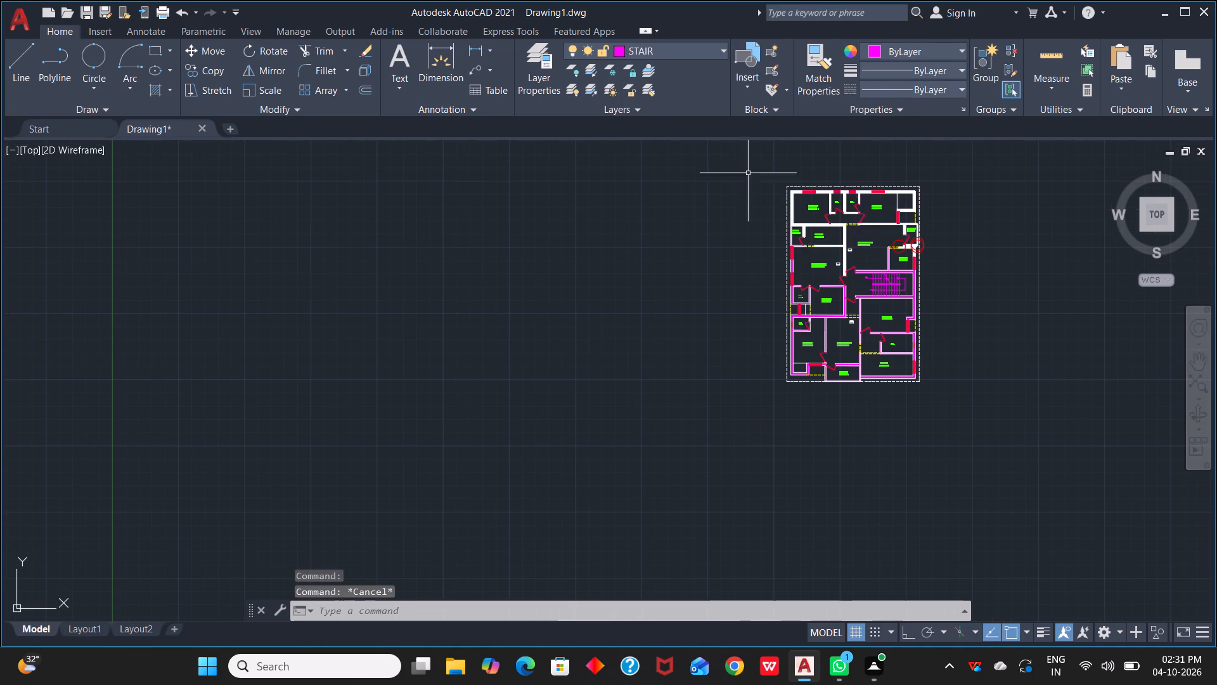
pyautogui.moveTo(726, 167); pyautogui.dragTo(739, 174)
pyautogui.click(993, 419)
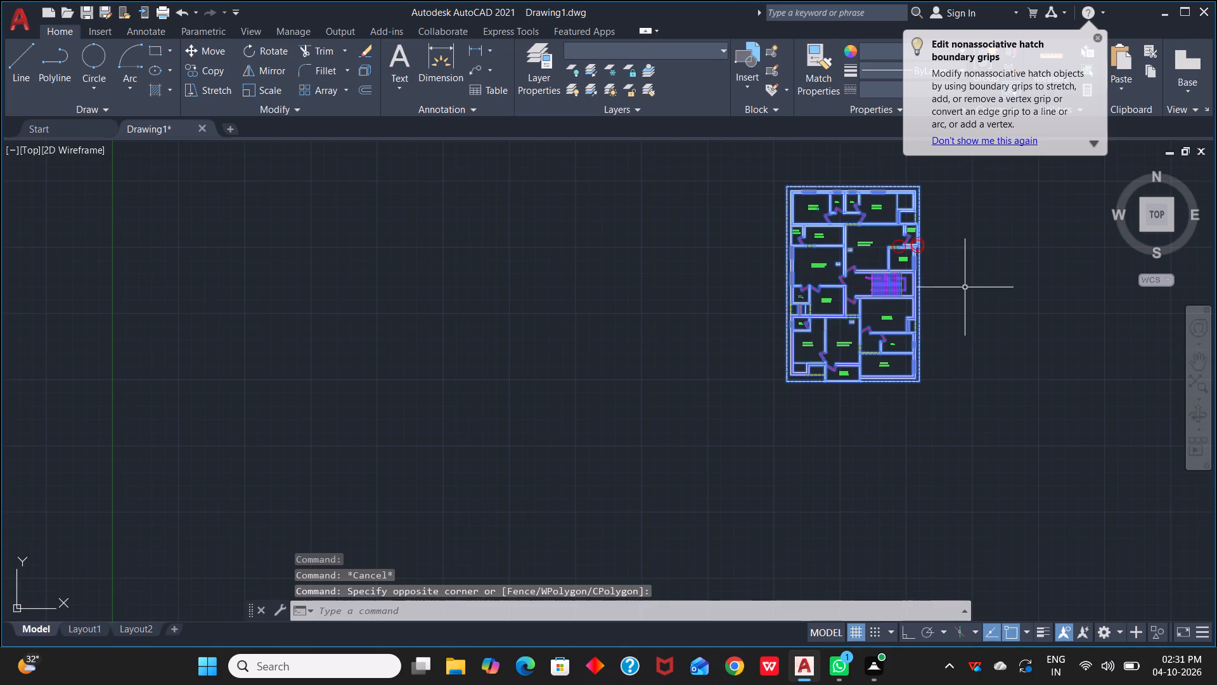
pyautogui.scroll(4, 964, 287)
pyautogui.moveTo(752, 230); pyautogui.dragTo(1074, 567, button='middle')
pyautogui.scroll(3, 1030, 416)
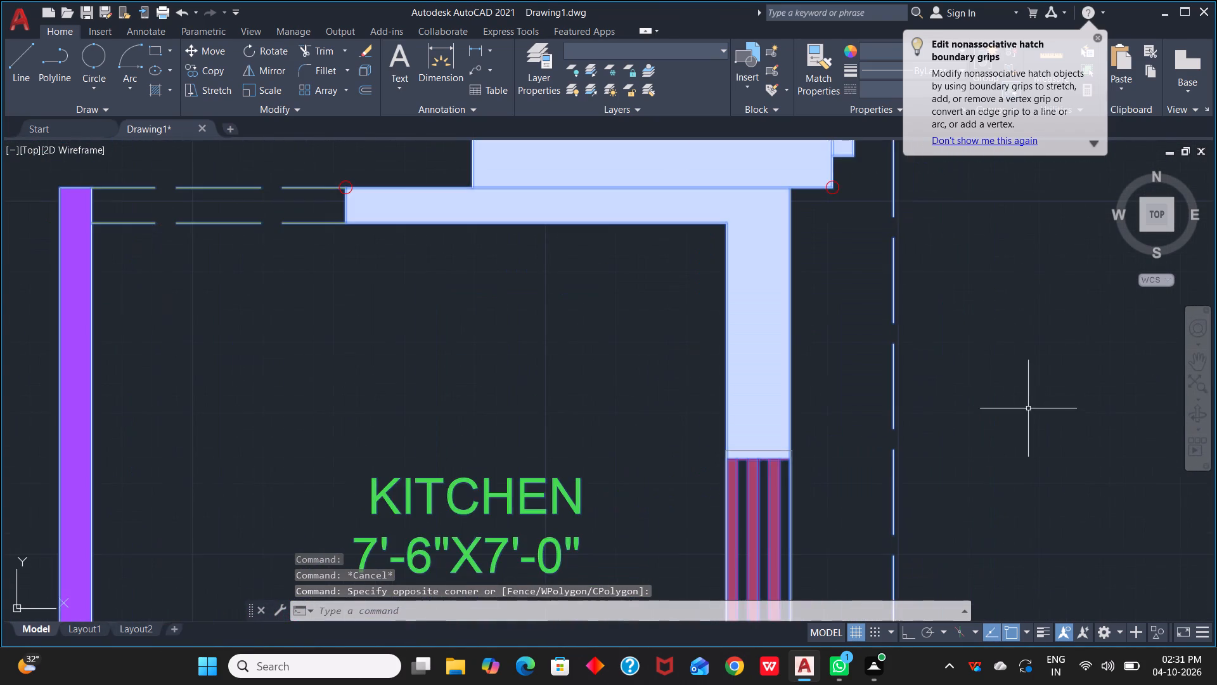
pyautogui.scroll(1, 885, 275)
pyautogui.moveTo(885, 275); pyautogui.dragTo(993, 493, button='middle')
pyautogui.scroll(4, 893, 368)
pyautogui.scroll(2, 1015, 321)
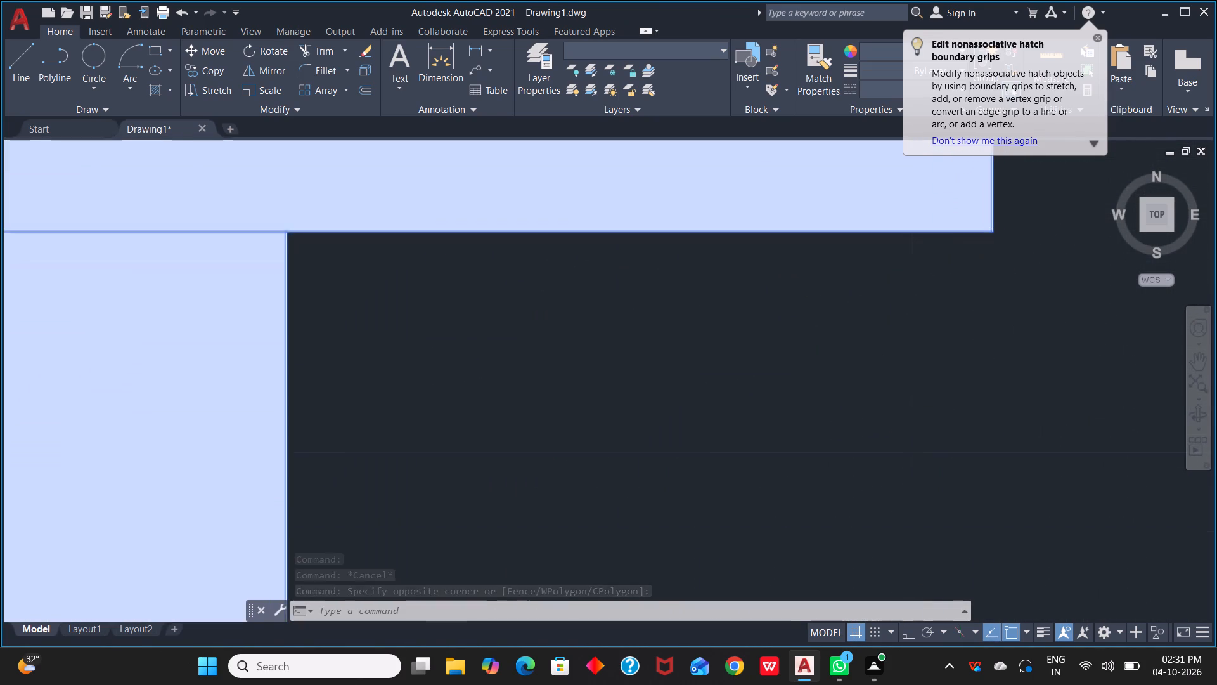
pyautogui.moveTo(1015, 321); pyautogui.dragTo(1015, 488, button='middle')
pyautogui.click(873, 278)
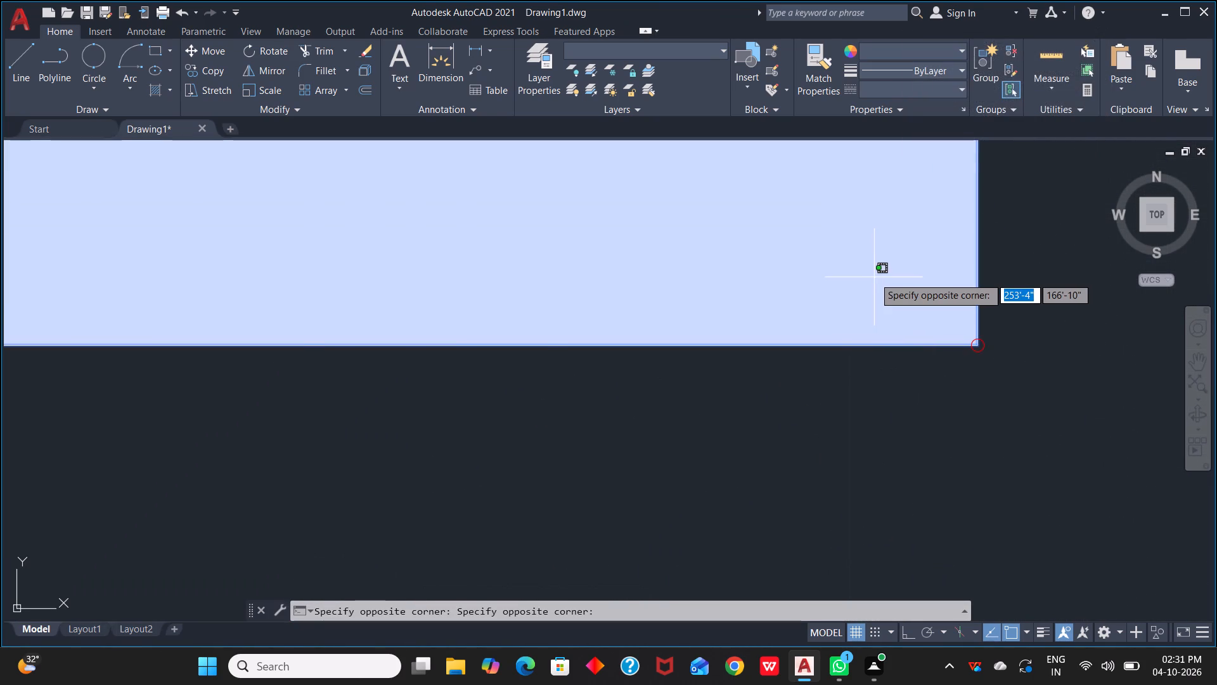
pyautogui.scroll(-1, 874, 277)
pyautogui.press('Escape')
pyautogui.scroll(-3, 948, 314)
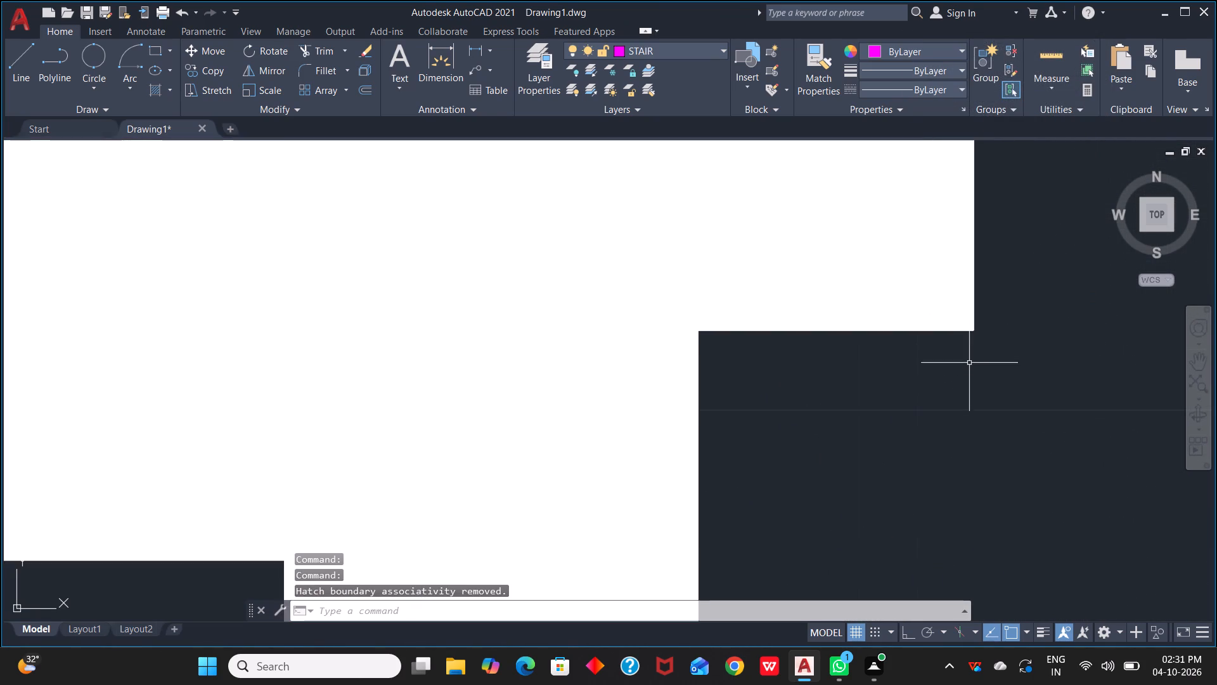
pyautogui.scroll(-7, 970, 378)
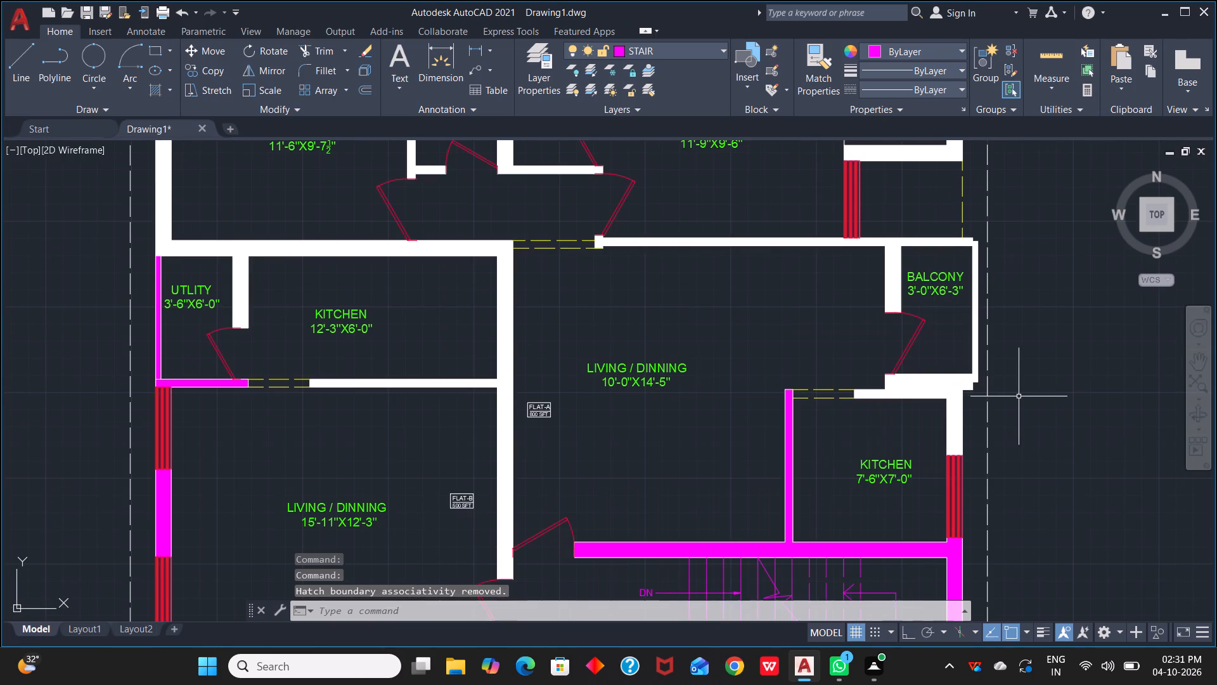
pyautogui.moveTo(1021, 395); pyautogui.dragTo(974, 431, button='middle')
pyautogui.press('Escape')
pyautogui.press('Escape')
pyautogui.scroll(1, 970, 408)
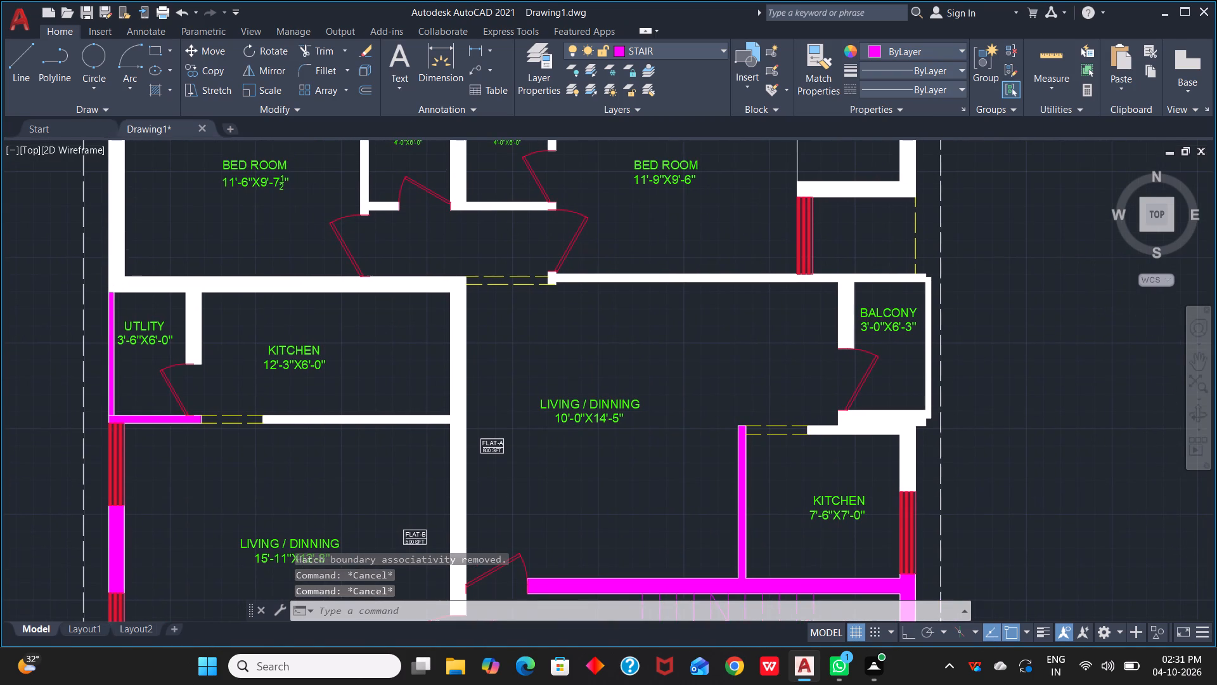
pyautogui.scroll(-3, 1018, 400)
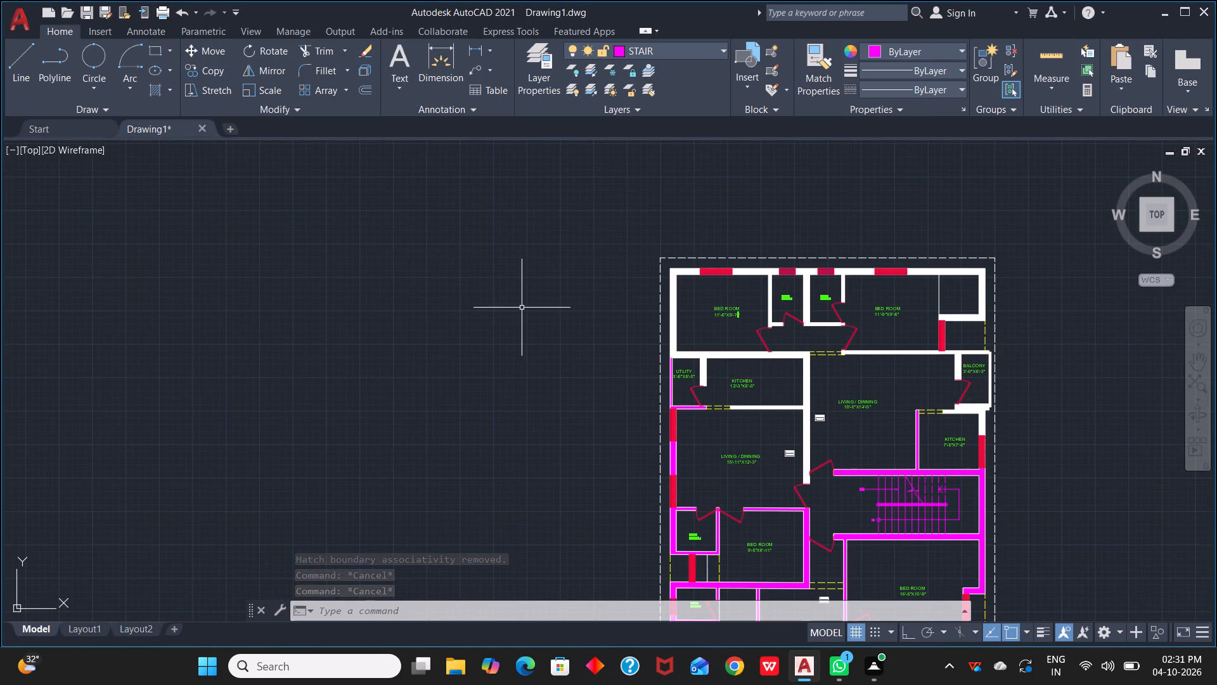
# Solid-hatch in ByLayer colour the walls around the two upper bedrooms and baths, including the connected wall between FLAT-A and FLAT-B.
pyautogui.press('h')
pyautogui.press('space')
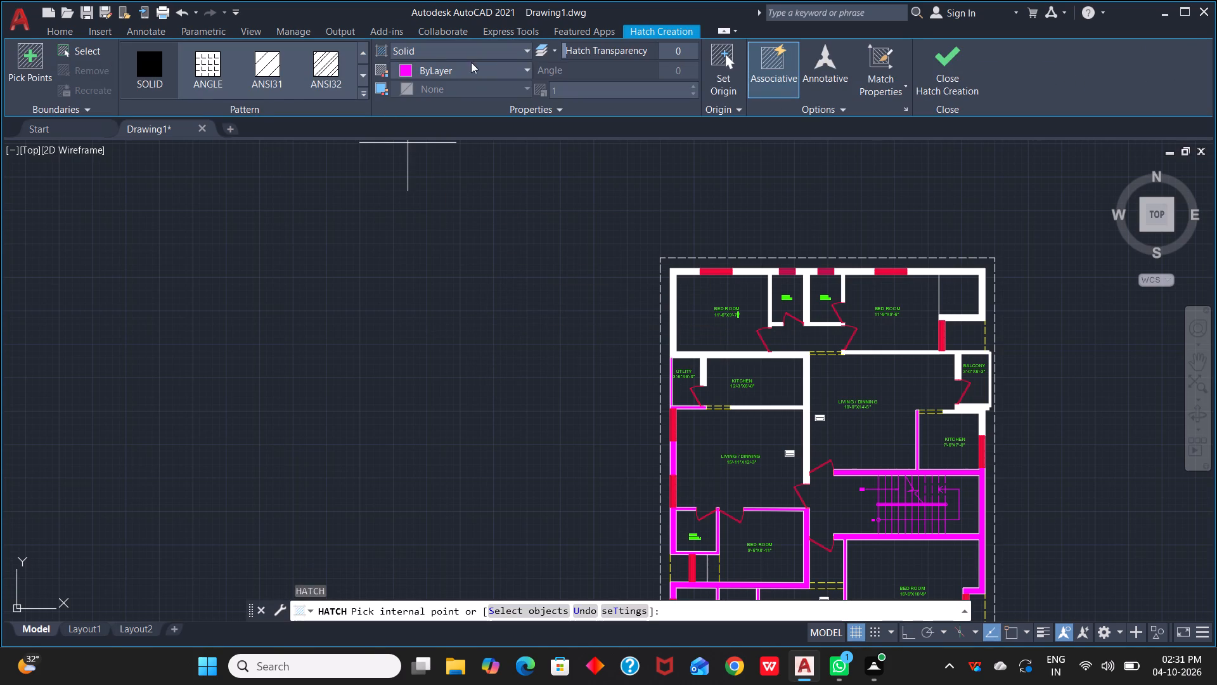
pyautogui.scroll(3, 674, 343)
pyautogui.click(676, 336)
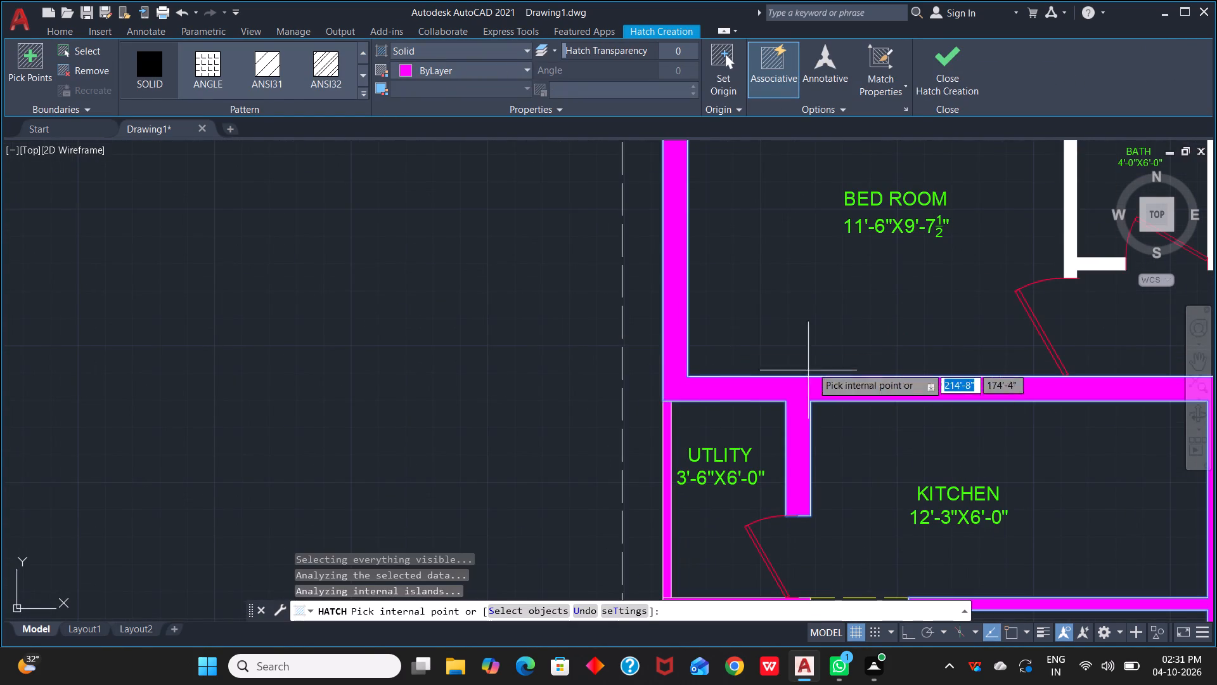
pyautogui.scroll(-3, 825, 351)
pyautogui.click(879, 280)
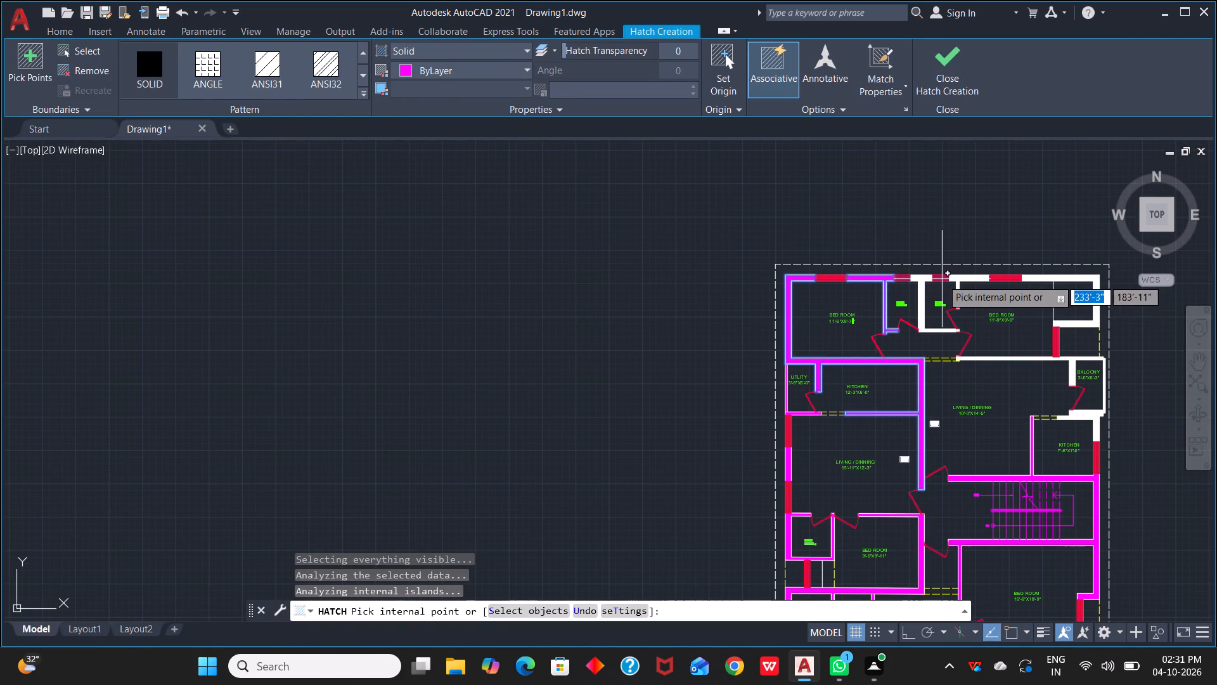
pyautogui.click(920, 279)
pyautogui.click(969, 282)
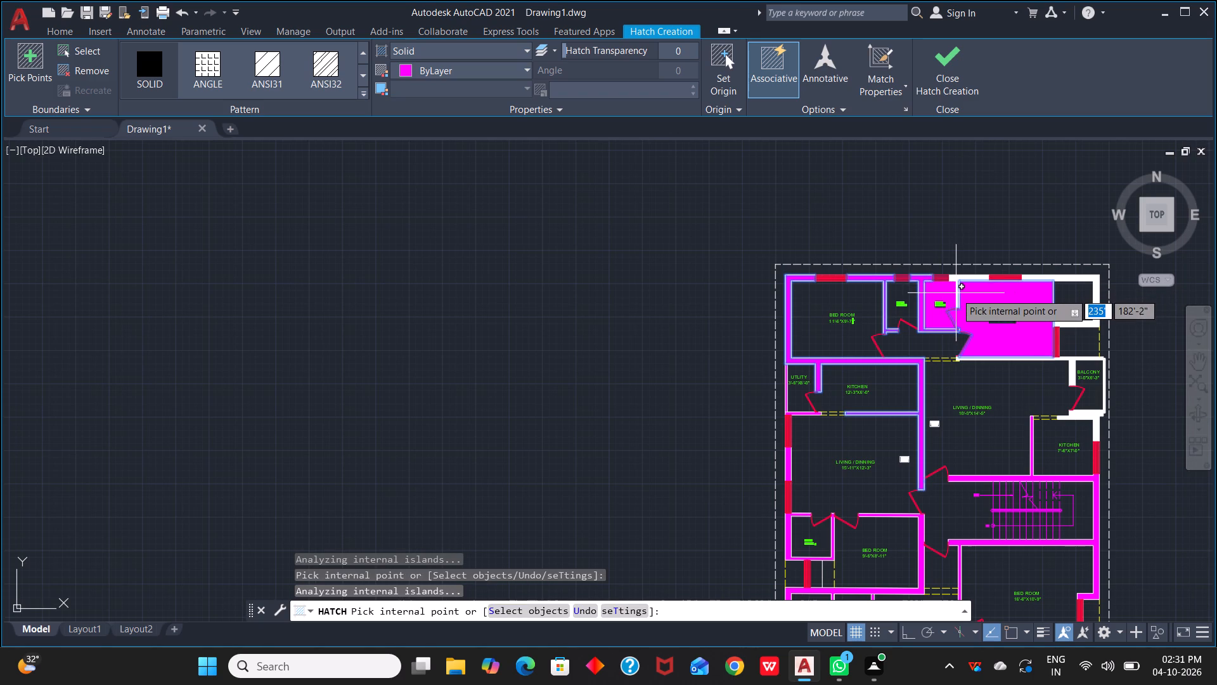
pyautogui.scroll(3, 963, 269)
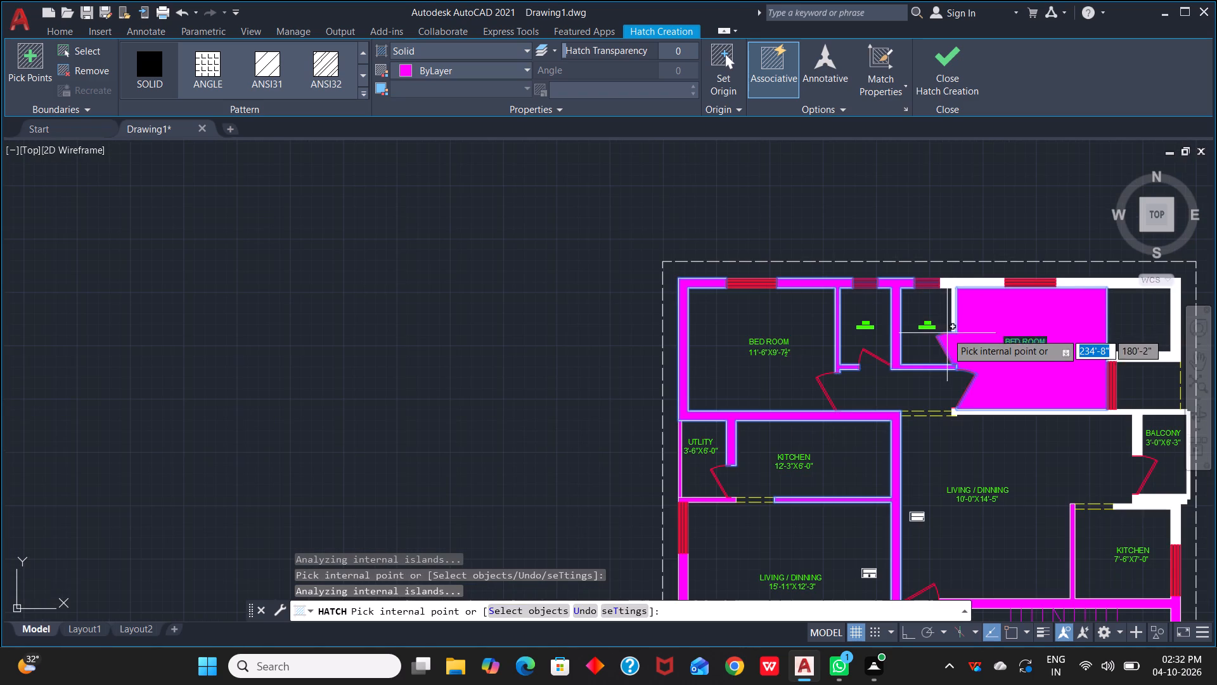
pyautogui.click(957, 285)
pyautogui.click(1110, 287)
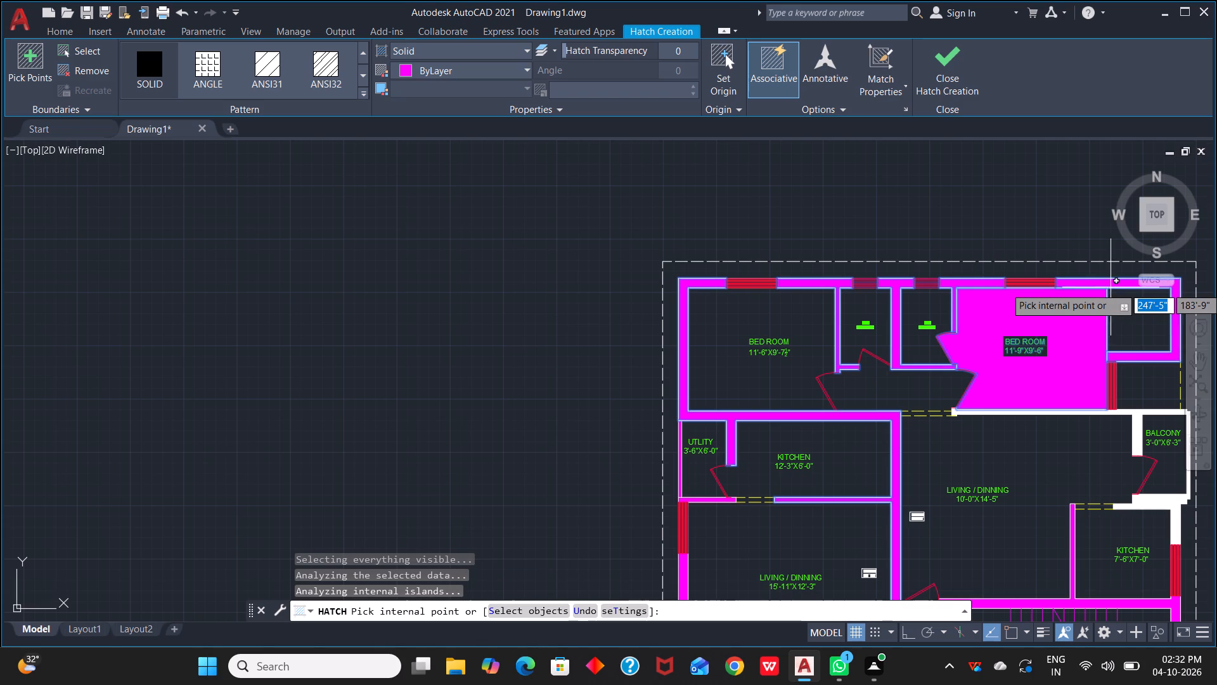
# Add the ByLayer solid hatch to the balcony's walls, its thin outer wall and the adjoining 7'-6"X7'-0" kitchen wall.
pyautogui.click(1137, 424)
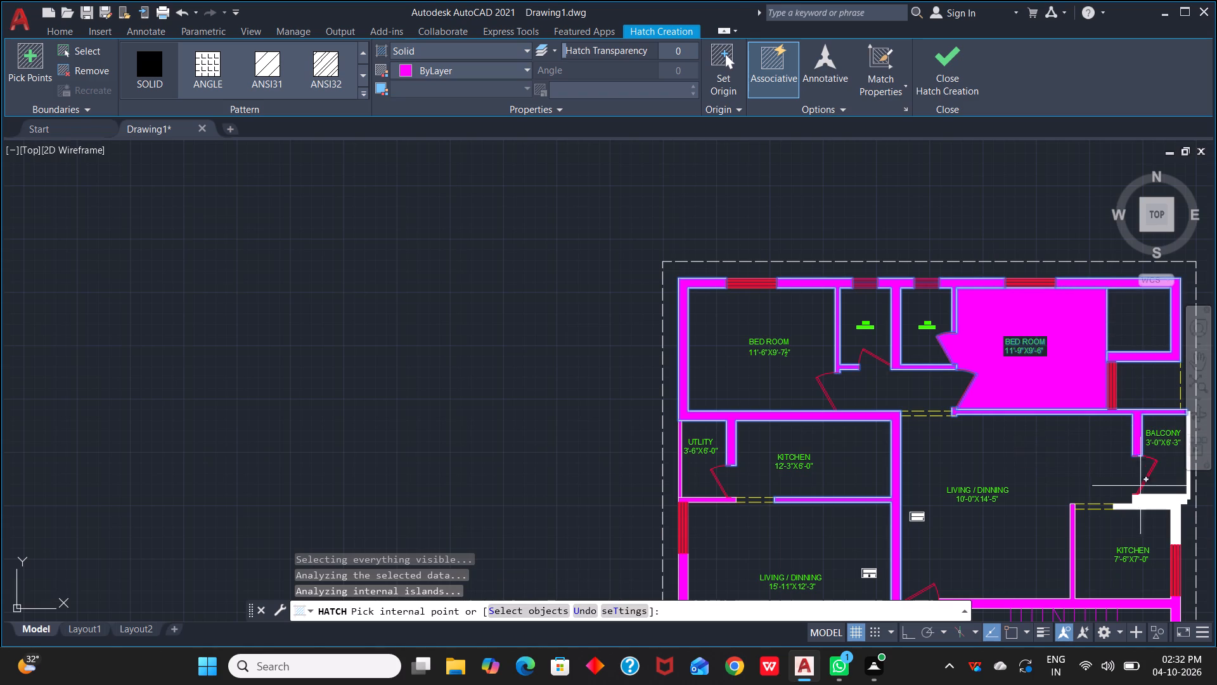
pyautogui.click(1149, 499)
pyautogui.click(1173, 519)
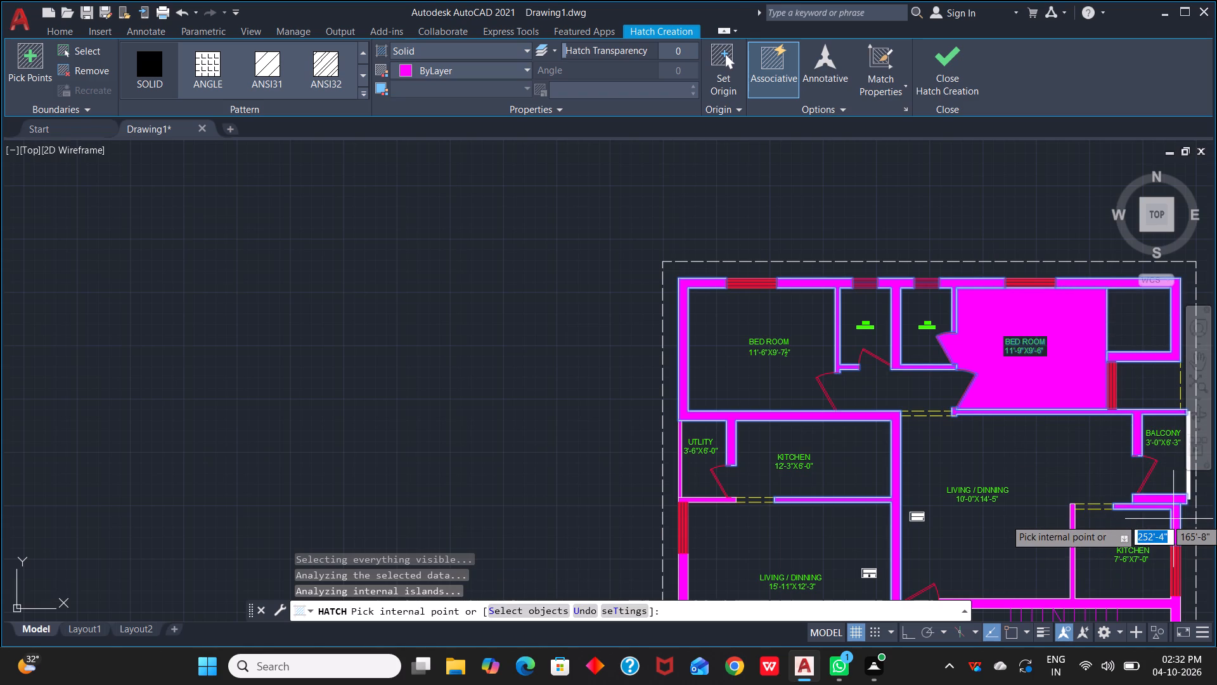
pyautogui.moveTo(1177, 490); pyautogui.dragTo(922, 511, button='middle')
pyautogui.scroll(2, 937, 506)
pyautogui.click(927, 511)
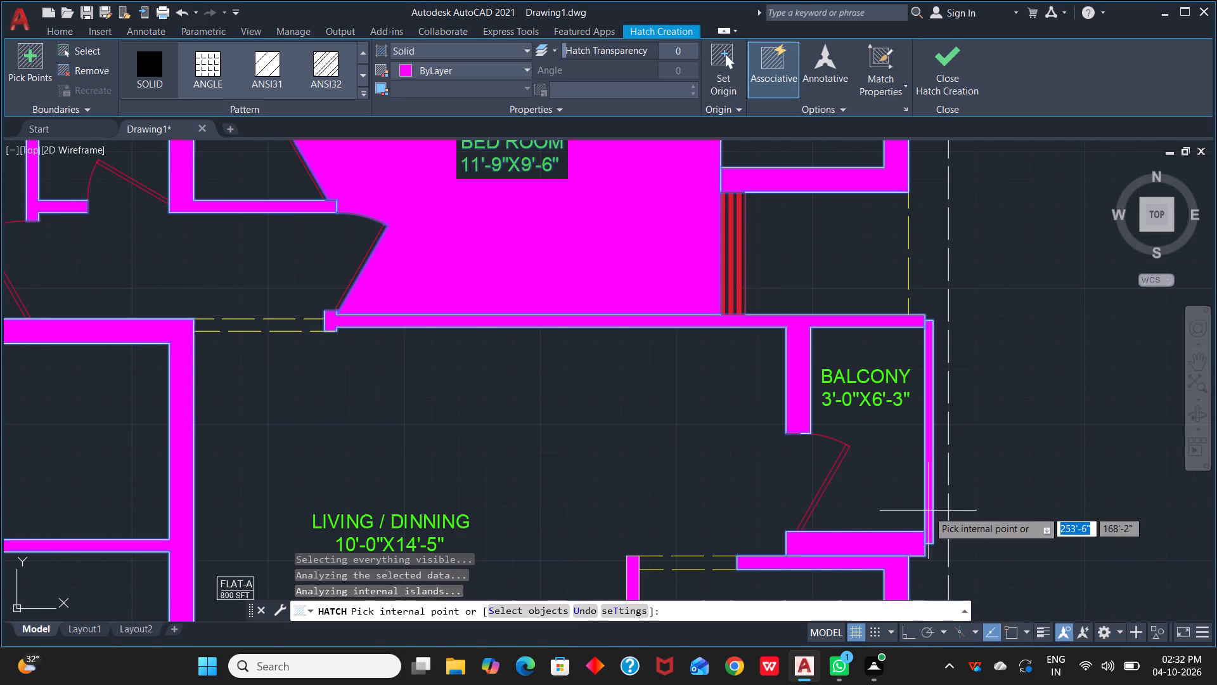
# Clear the stray solid fill from the 11'-9"X9'-6" bedroom, check the rest of the plan and end the Hatch command.
pyautogui.click(456, 204)
pyautogui.scroll(-3, 545, 254)
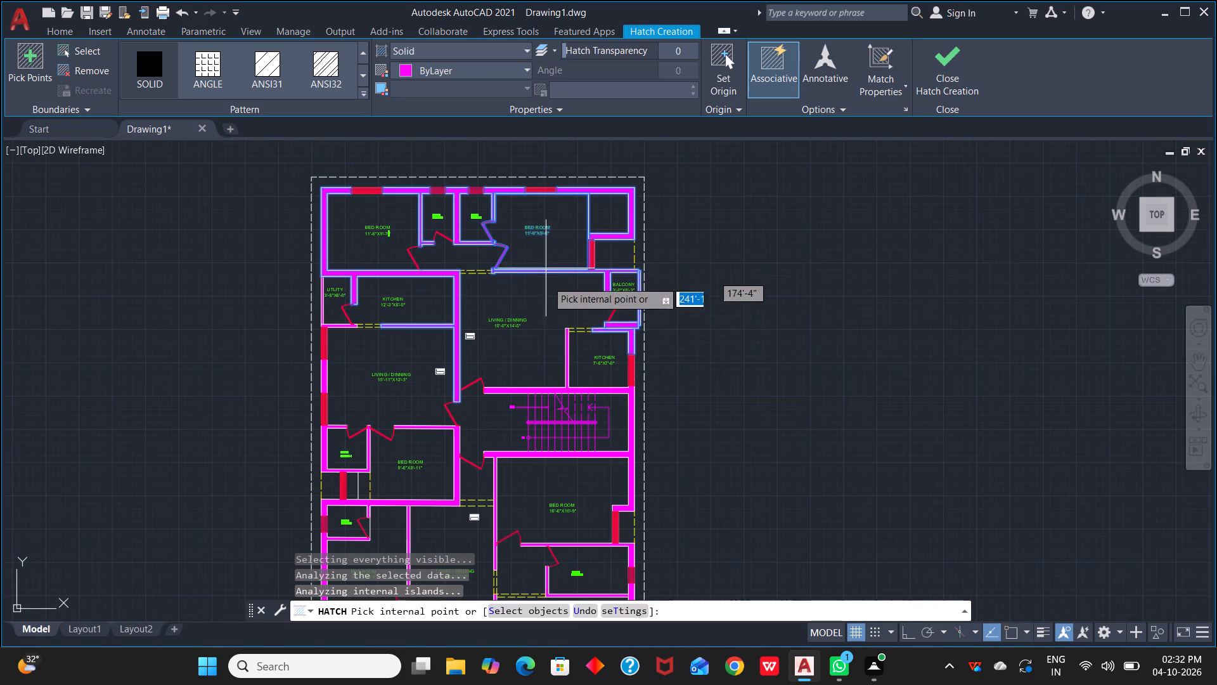
pyautogui.moveTo(485, 367); pyautogui.dragTo(564, 203, button='middle')
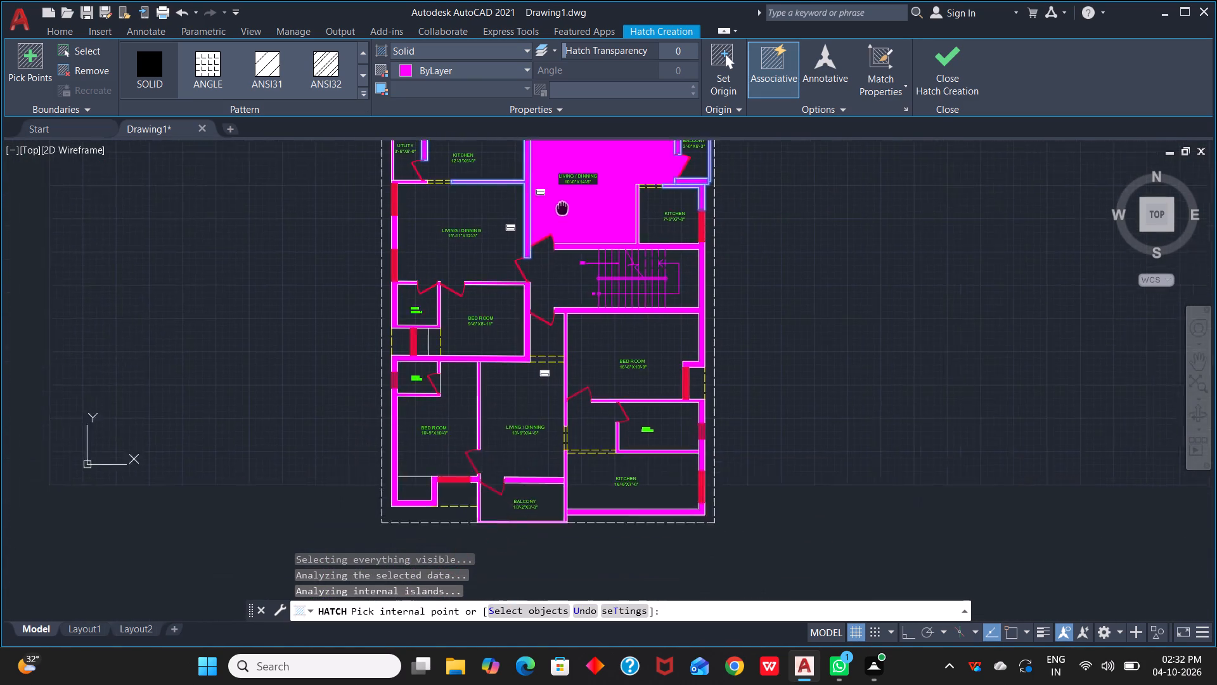
pyautogui.moveTo(564, 203); pyautogui.dragTo(579, 169, button='middle')
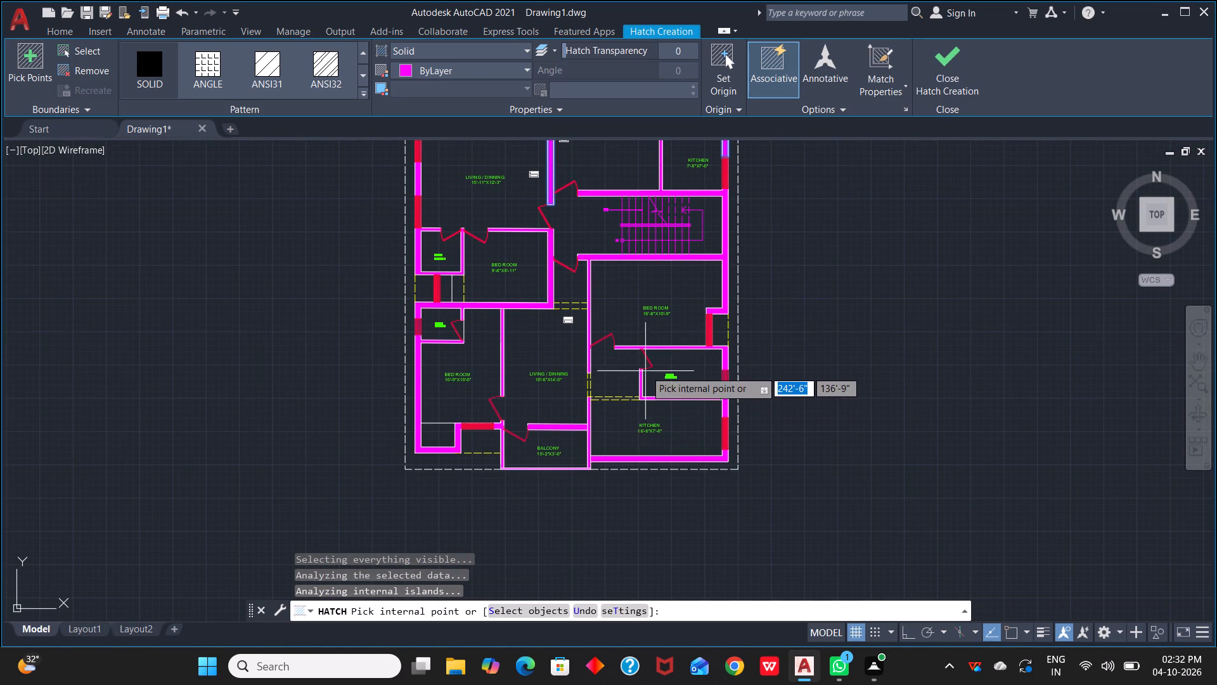
pyautogui.scroll(-1, 645, 370)
pyautogui.moveTo(643, 362); pyautogui.dragTo(681, 486, button='middle')
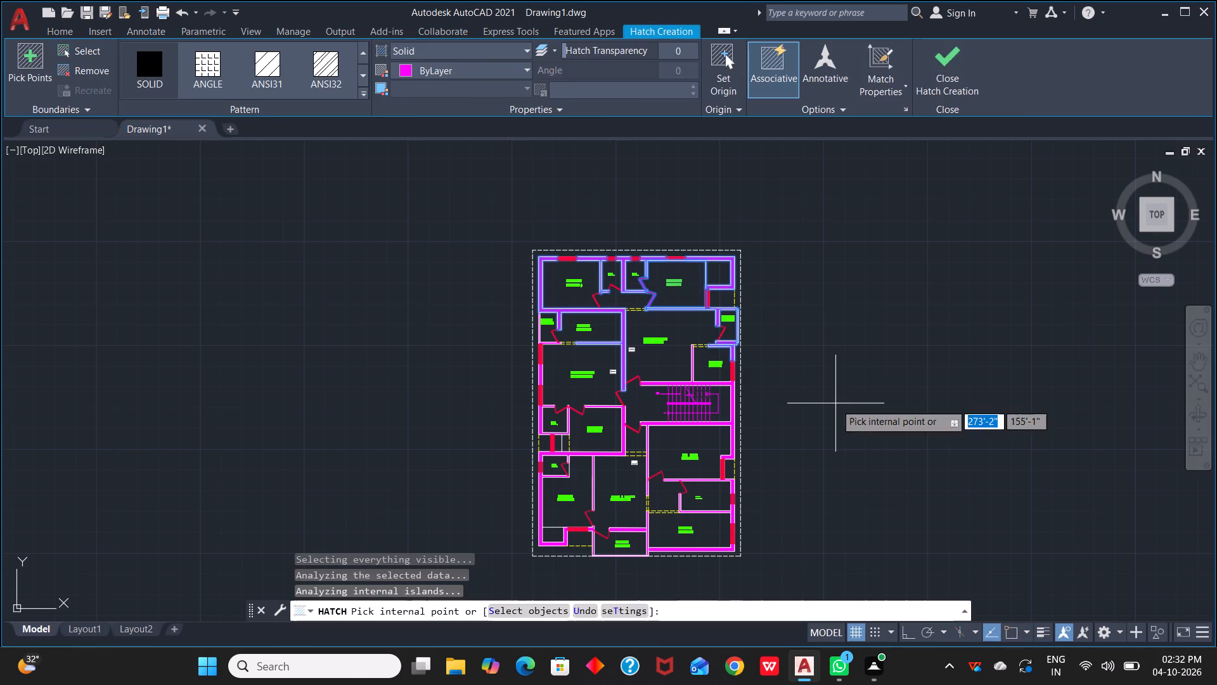
pyautogui.press('Escape')
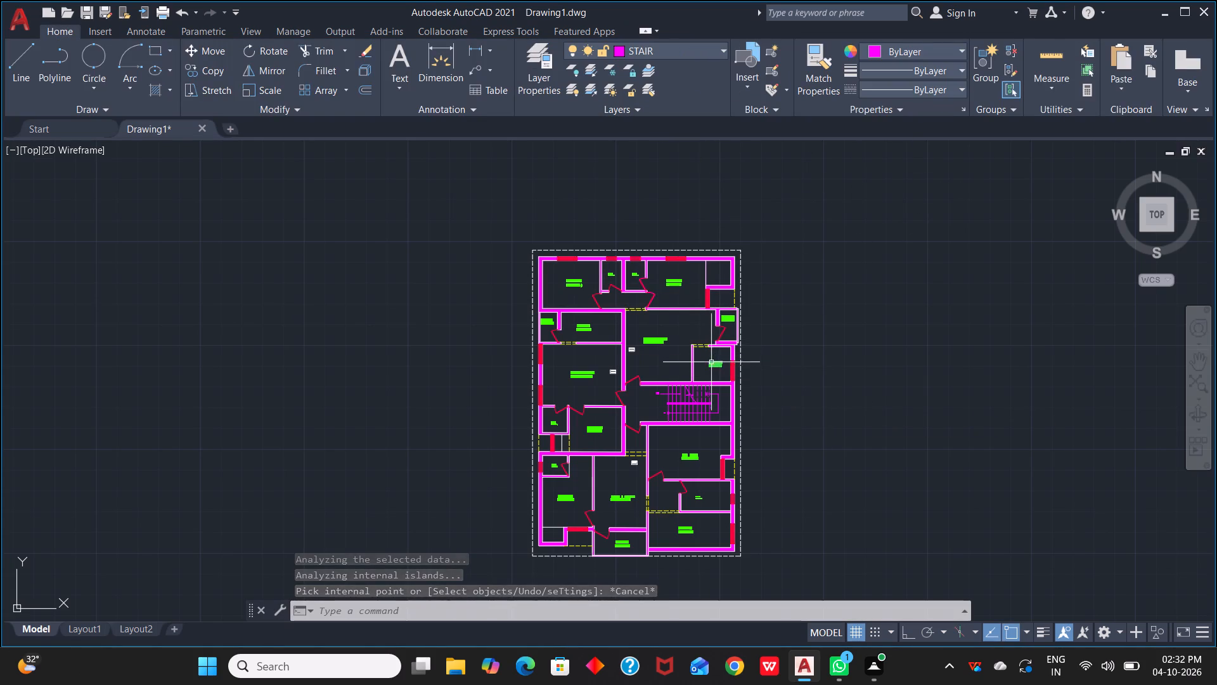
# Solid-hatch in Cyan the outer and partition walls of the upper bedrooms and baths, including the wall between FLAT-A and FLAT-B.
pyautogui.press('h')
pyautogui.press('space')
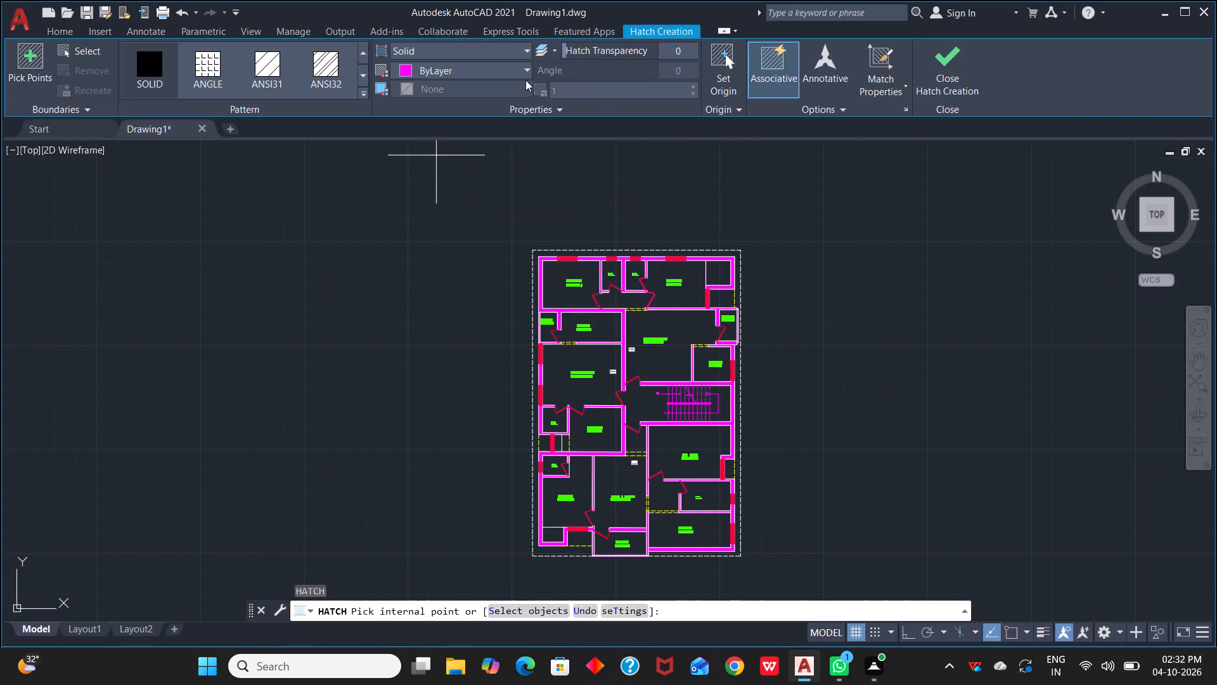
pyautogui.click(527, 69)
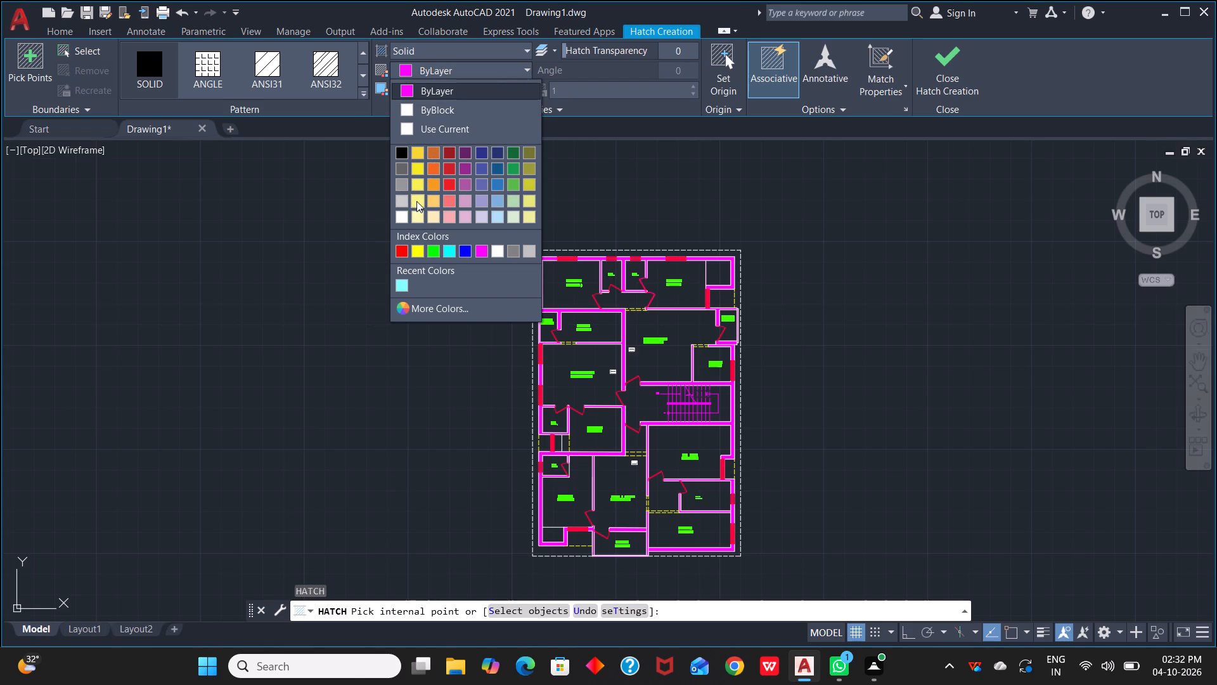
pyautogui.click(451, 253)
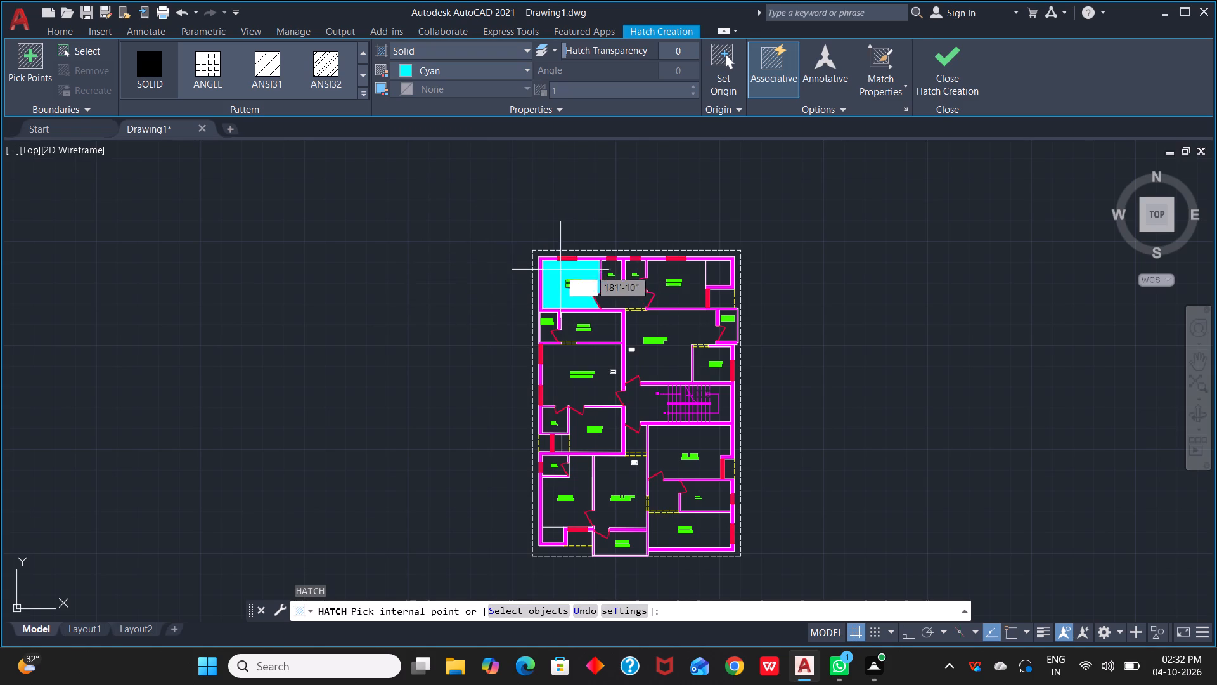
pyautogui.scroll(2, 551, 271)
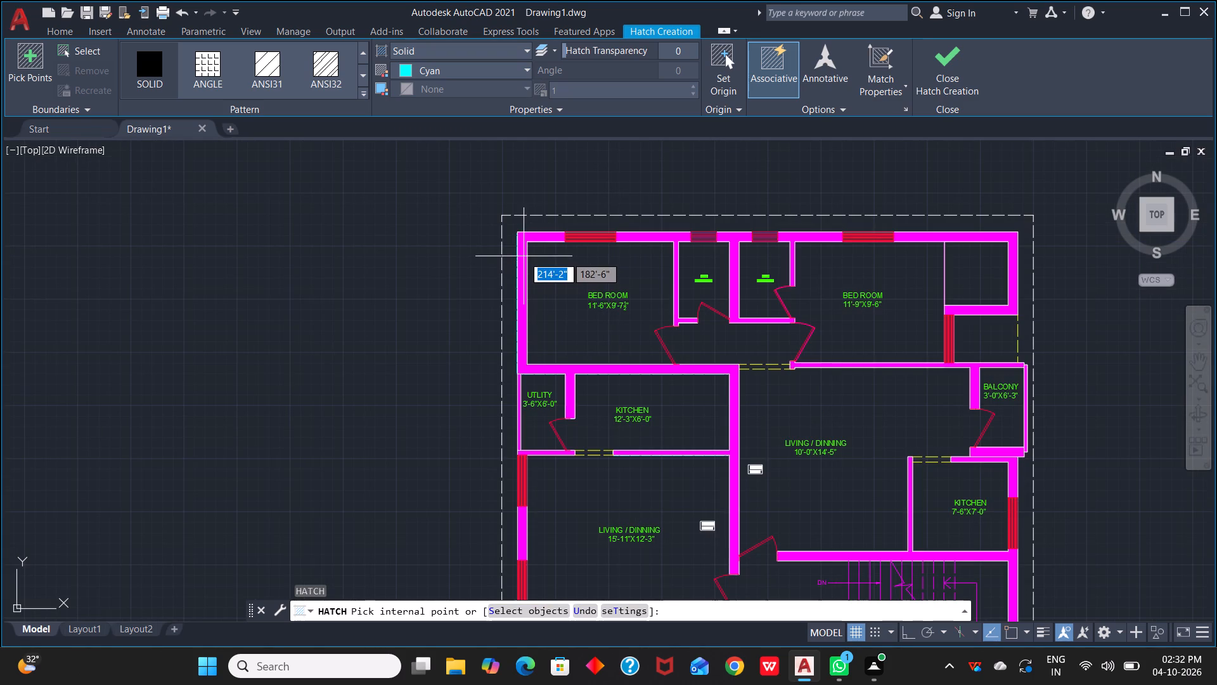
pyautogui.click(524, 256)
pyautogui.click(656, 240)
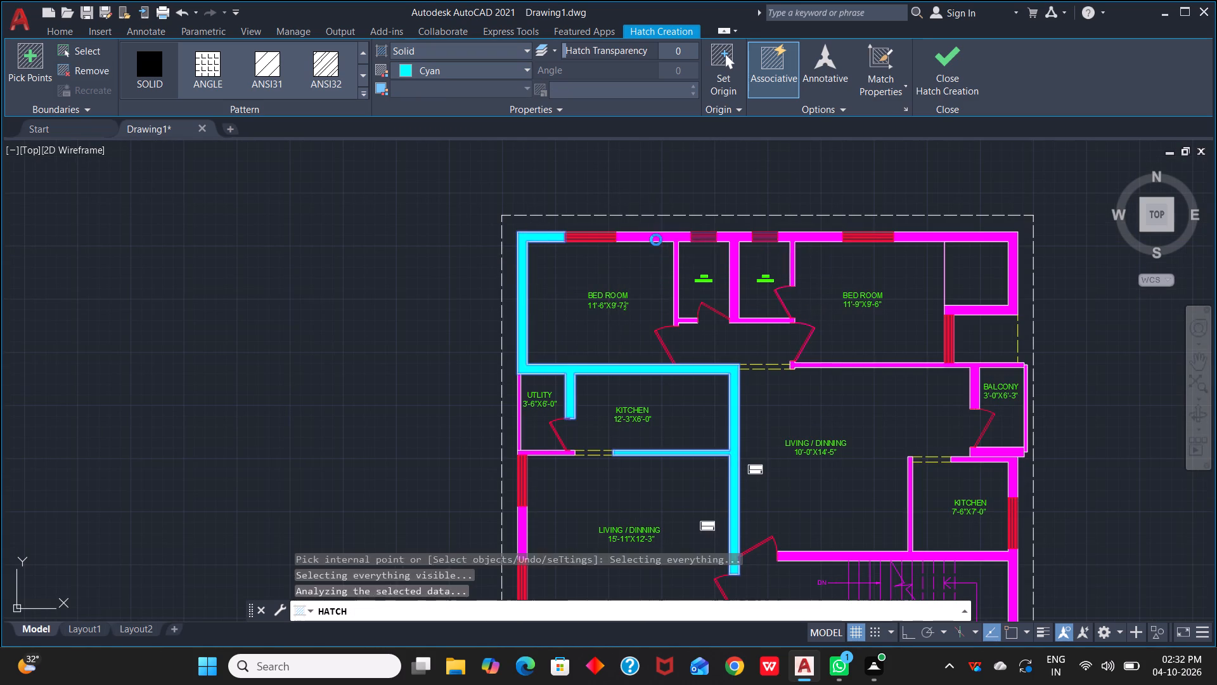
pyautogui.click(731, 240)
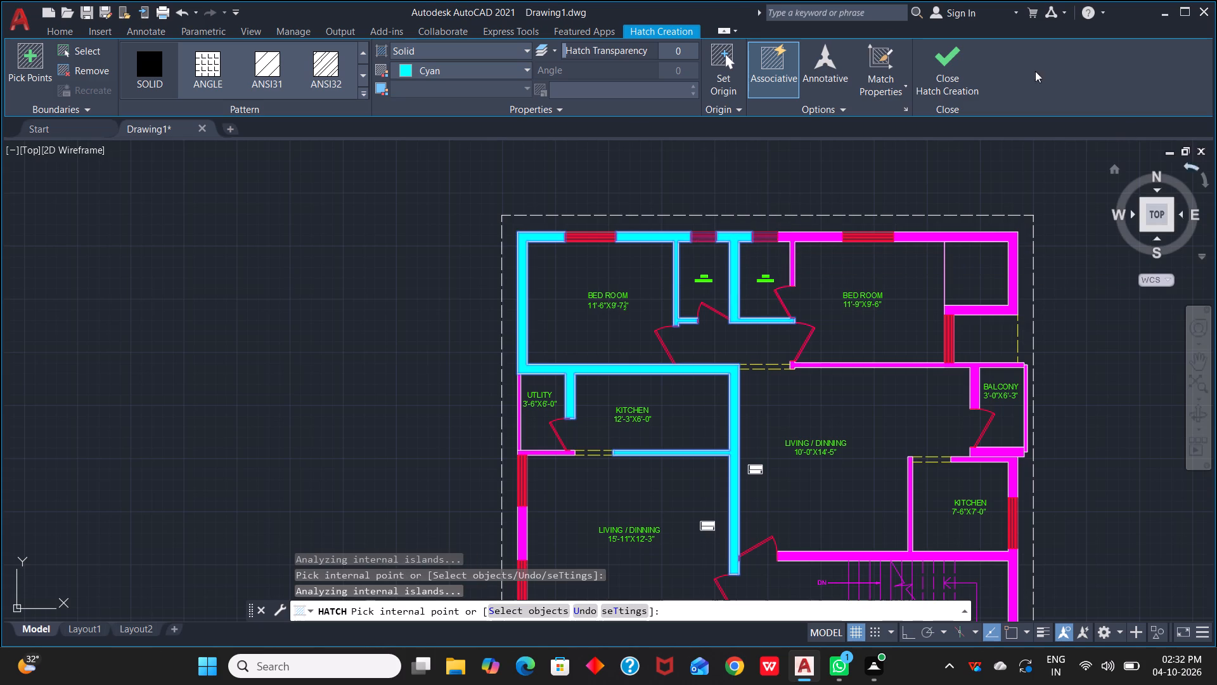
pyautogui.click(830, 237)
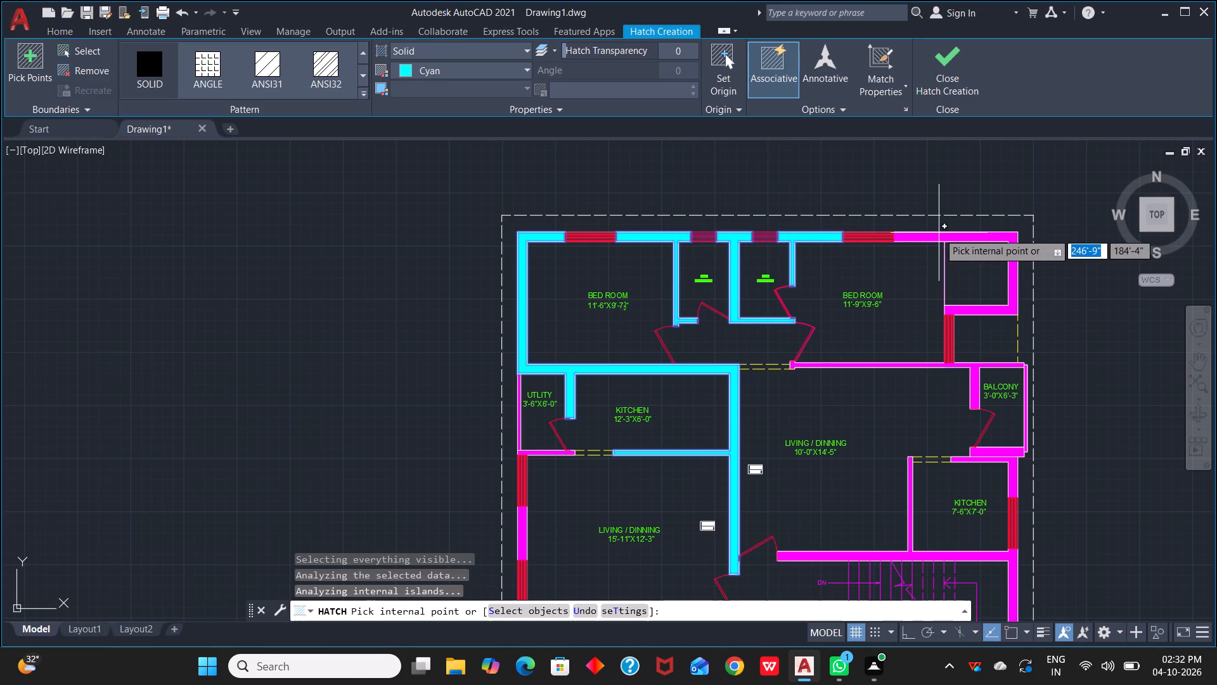
pyautogui.click(942, 236)
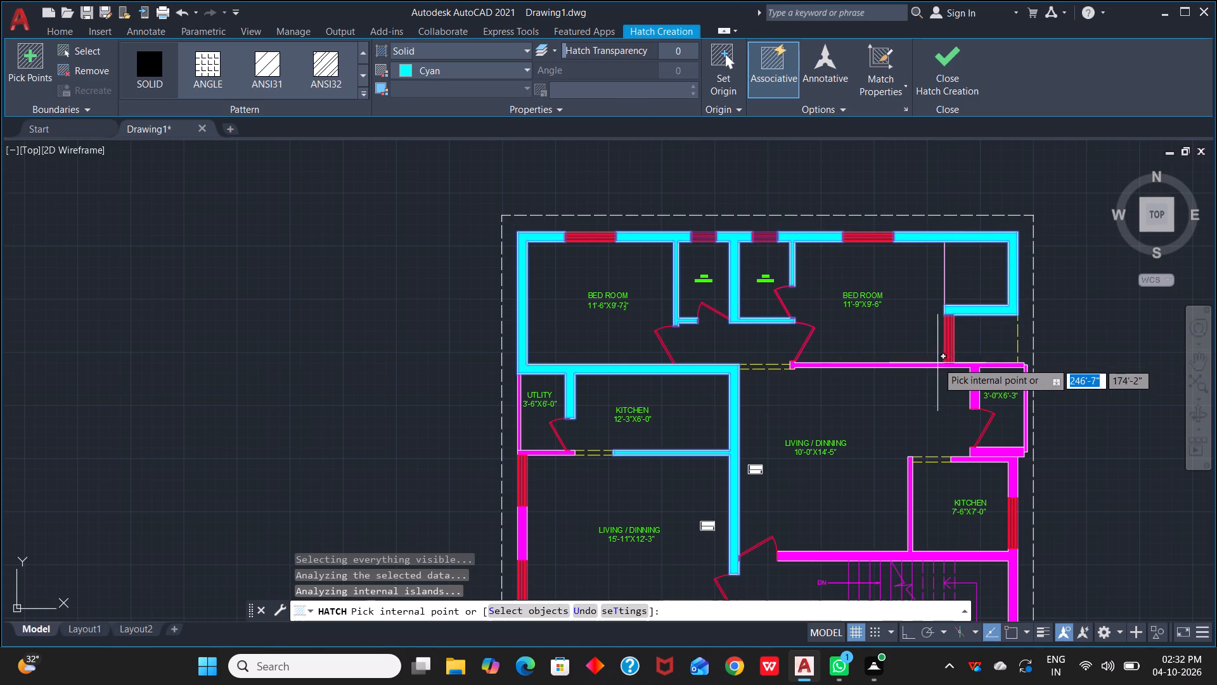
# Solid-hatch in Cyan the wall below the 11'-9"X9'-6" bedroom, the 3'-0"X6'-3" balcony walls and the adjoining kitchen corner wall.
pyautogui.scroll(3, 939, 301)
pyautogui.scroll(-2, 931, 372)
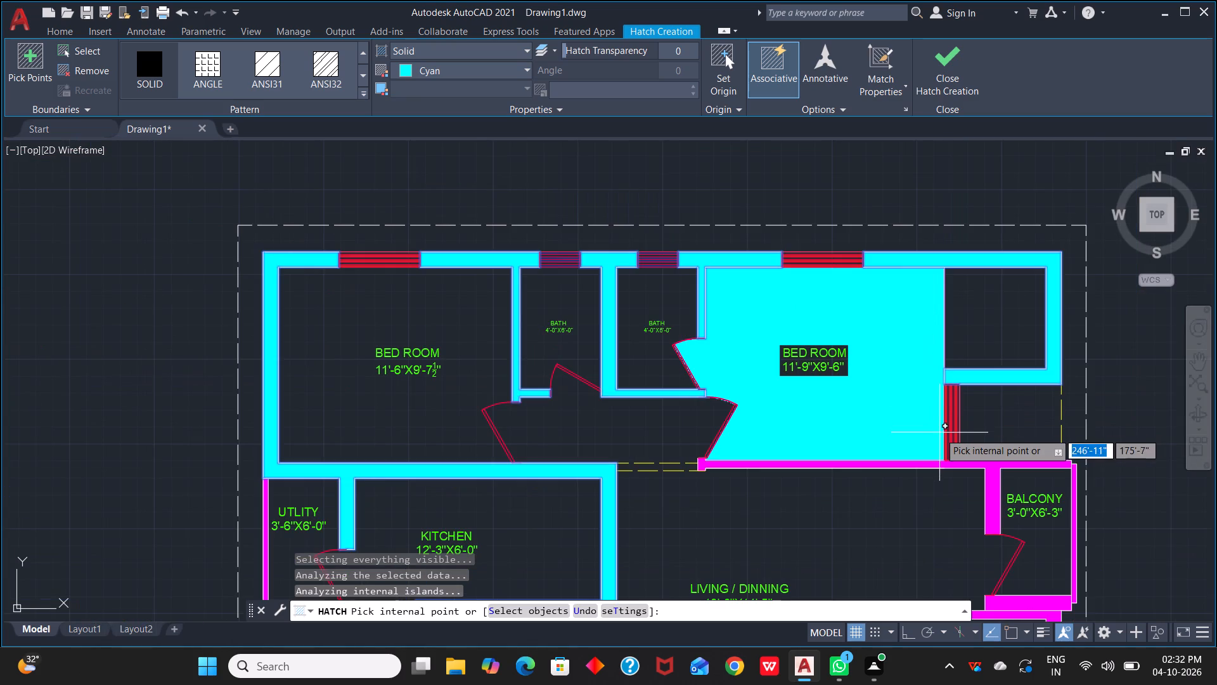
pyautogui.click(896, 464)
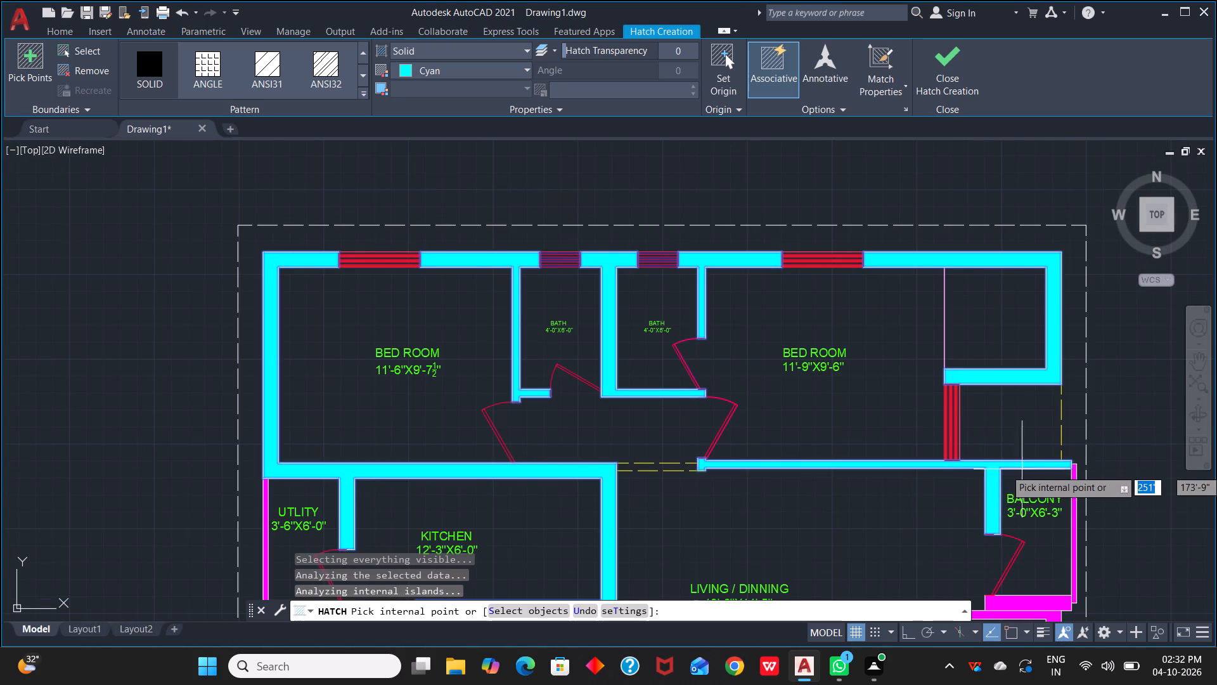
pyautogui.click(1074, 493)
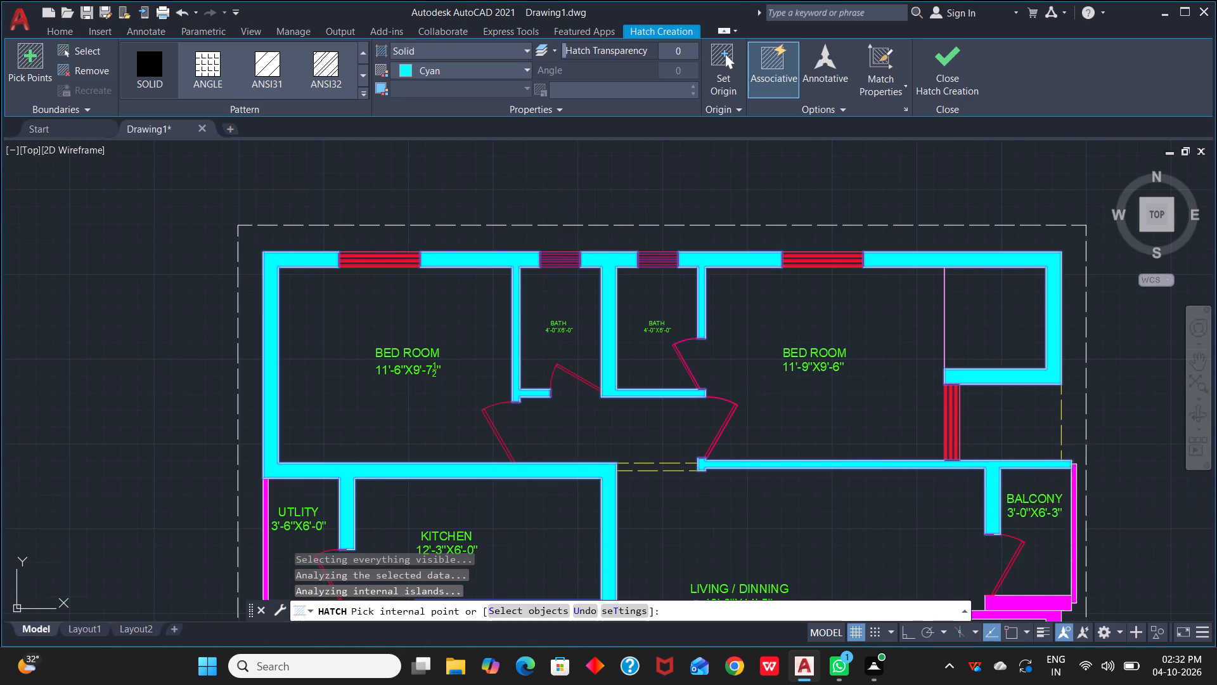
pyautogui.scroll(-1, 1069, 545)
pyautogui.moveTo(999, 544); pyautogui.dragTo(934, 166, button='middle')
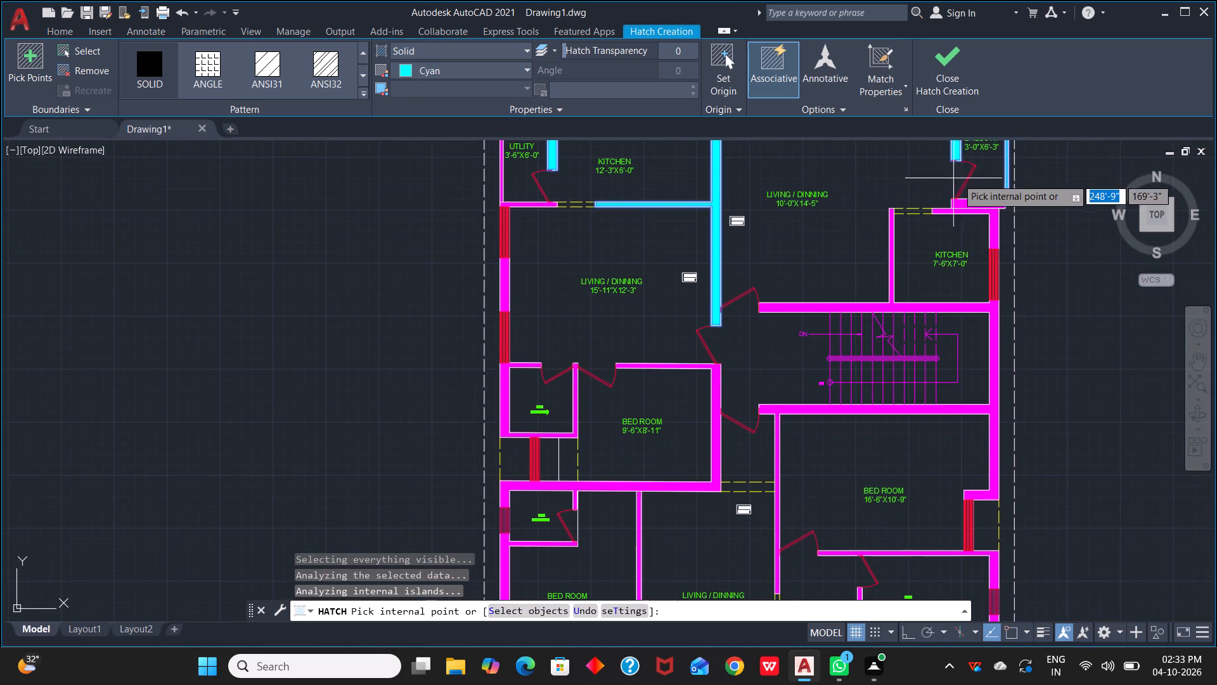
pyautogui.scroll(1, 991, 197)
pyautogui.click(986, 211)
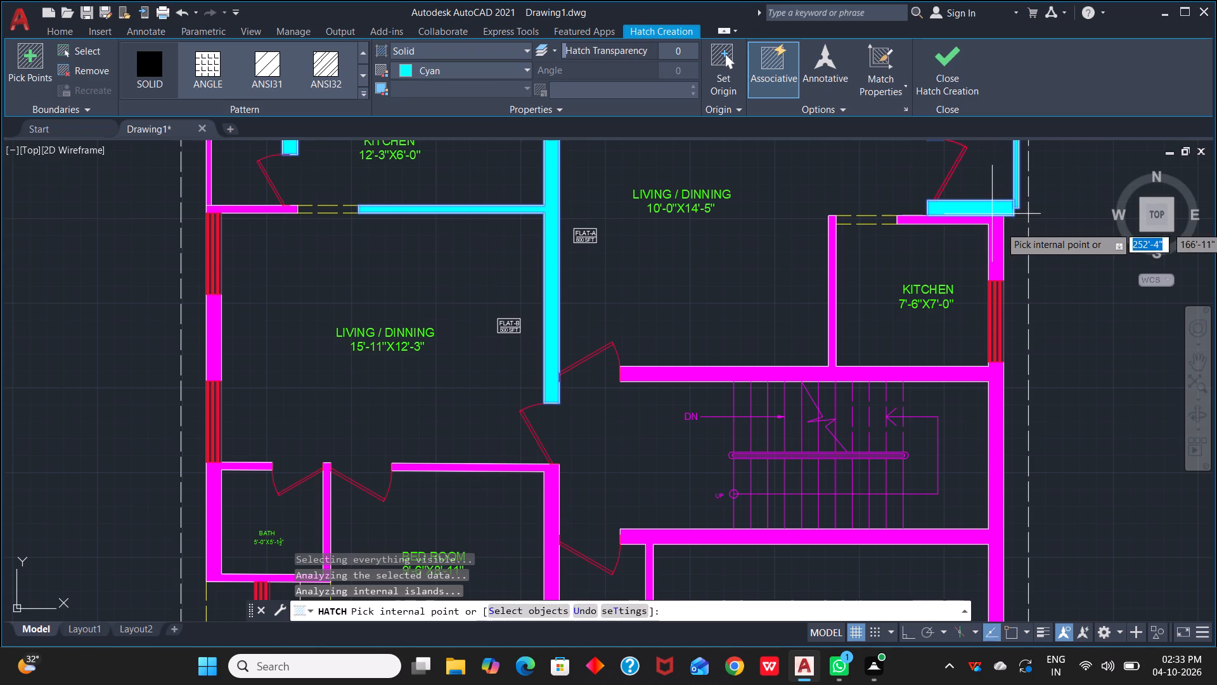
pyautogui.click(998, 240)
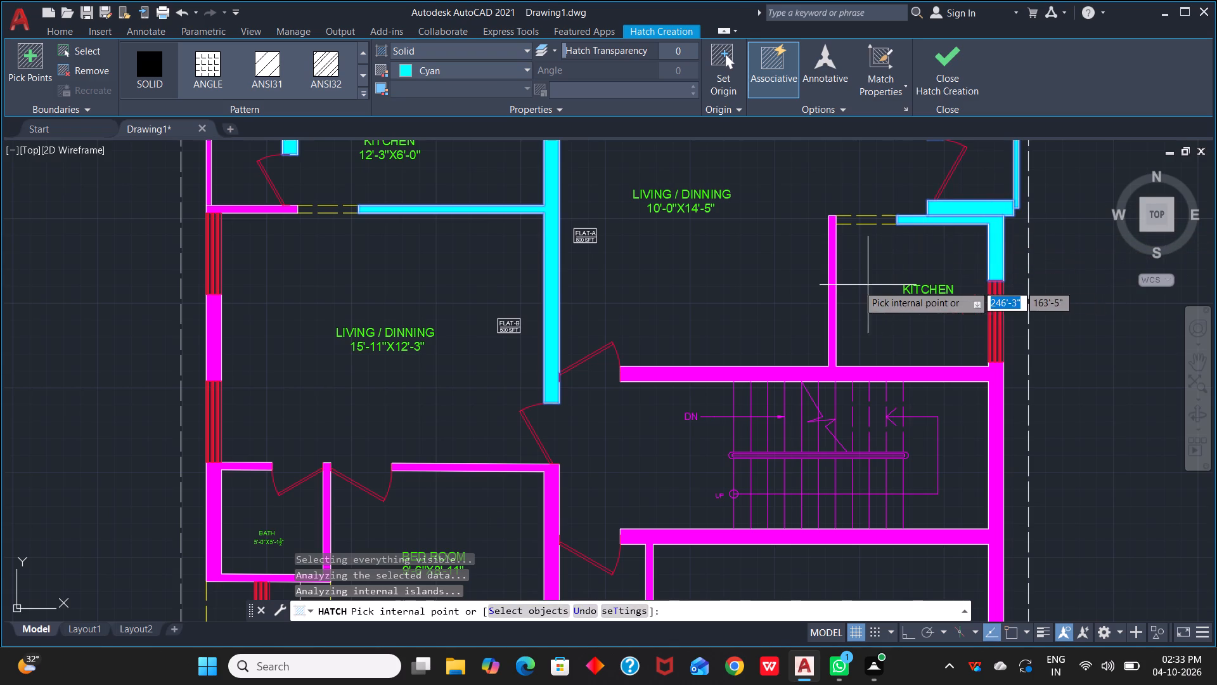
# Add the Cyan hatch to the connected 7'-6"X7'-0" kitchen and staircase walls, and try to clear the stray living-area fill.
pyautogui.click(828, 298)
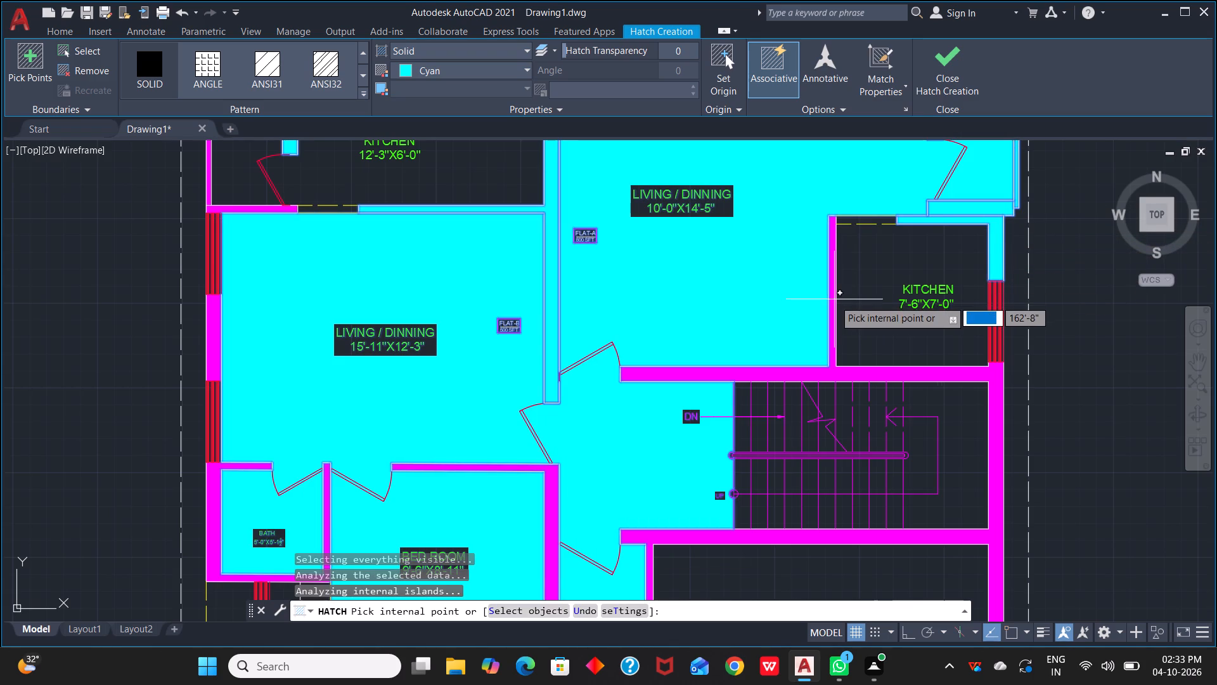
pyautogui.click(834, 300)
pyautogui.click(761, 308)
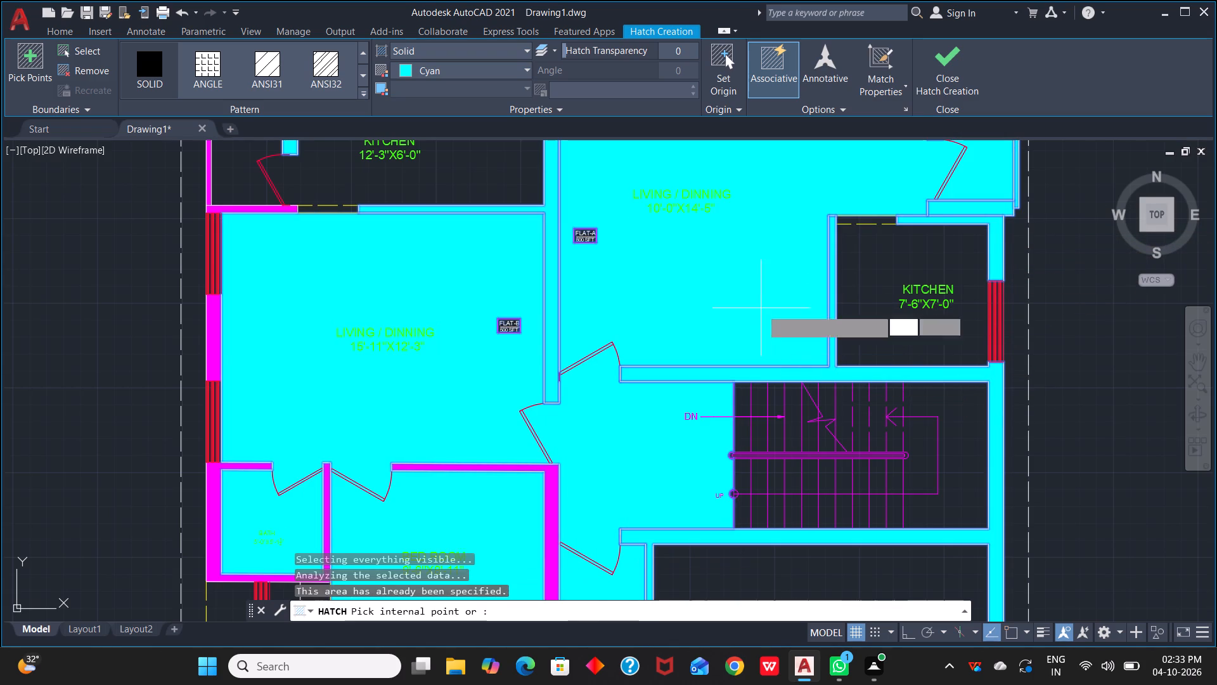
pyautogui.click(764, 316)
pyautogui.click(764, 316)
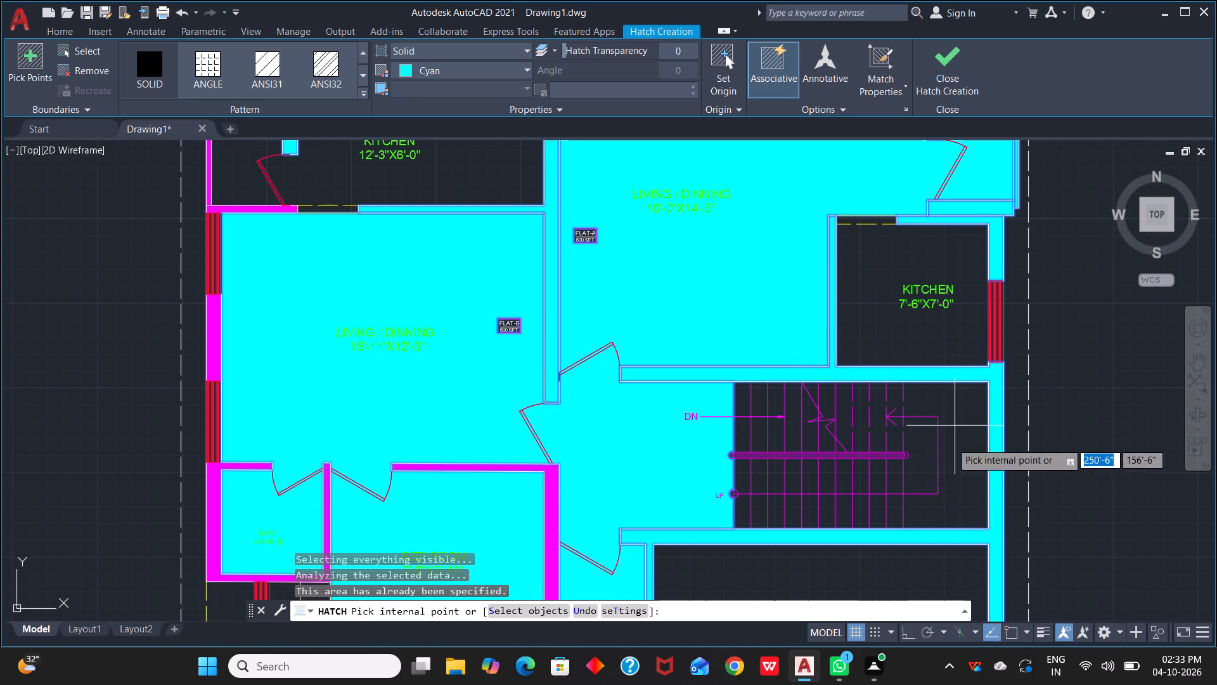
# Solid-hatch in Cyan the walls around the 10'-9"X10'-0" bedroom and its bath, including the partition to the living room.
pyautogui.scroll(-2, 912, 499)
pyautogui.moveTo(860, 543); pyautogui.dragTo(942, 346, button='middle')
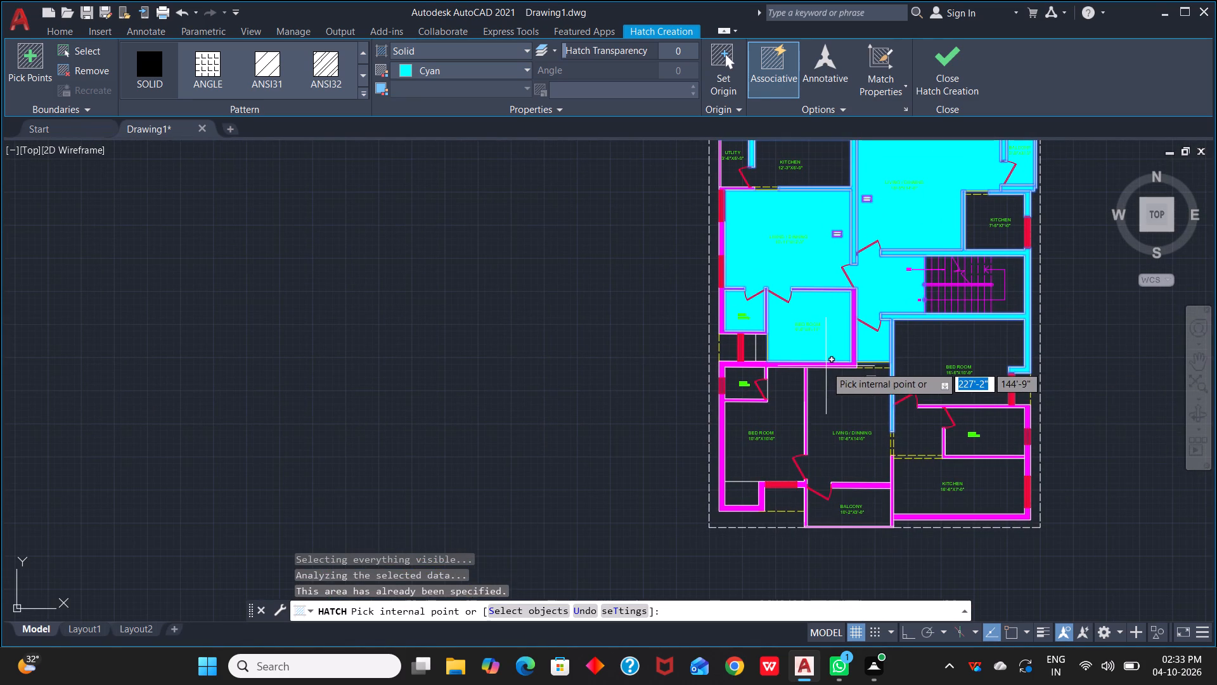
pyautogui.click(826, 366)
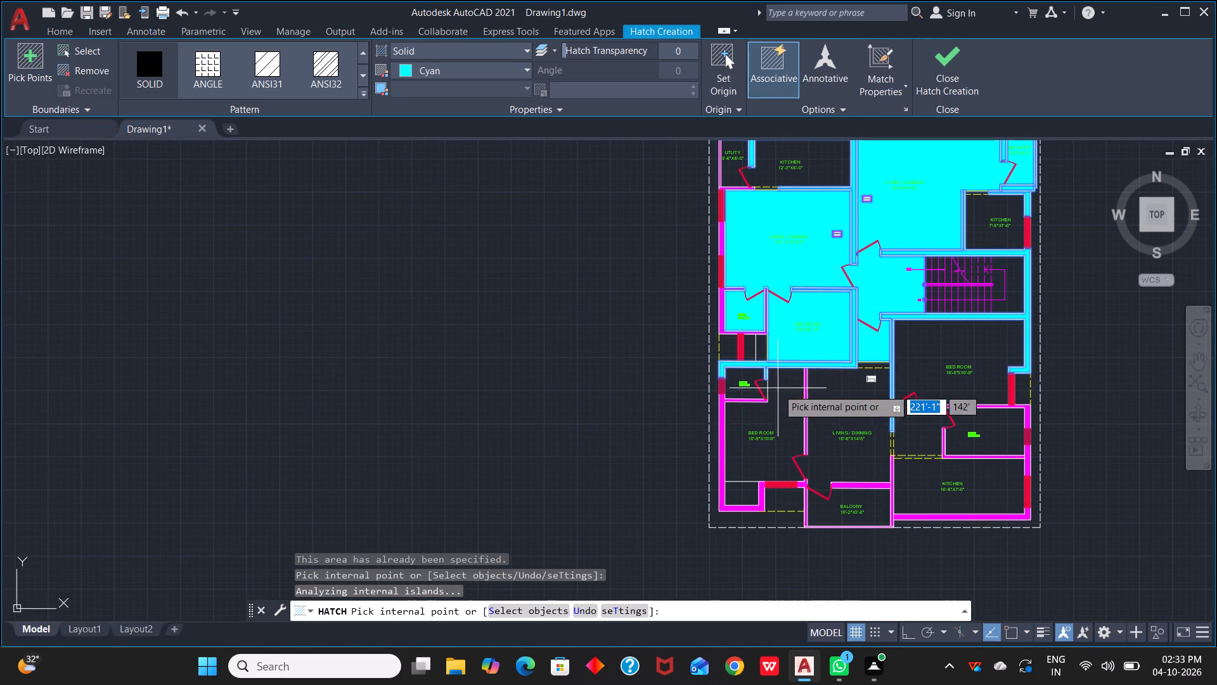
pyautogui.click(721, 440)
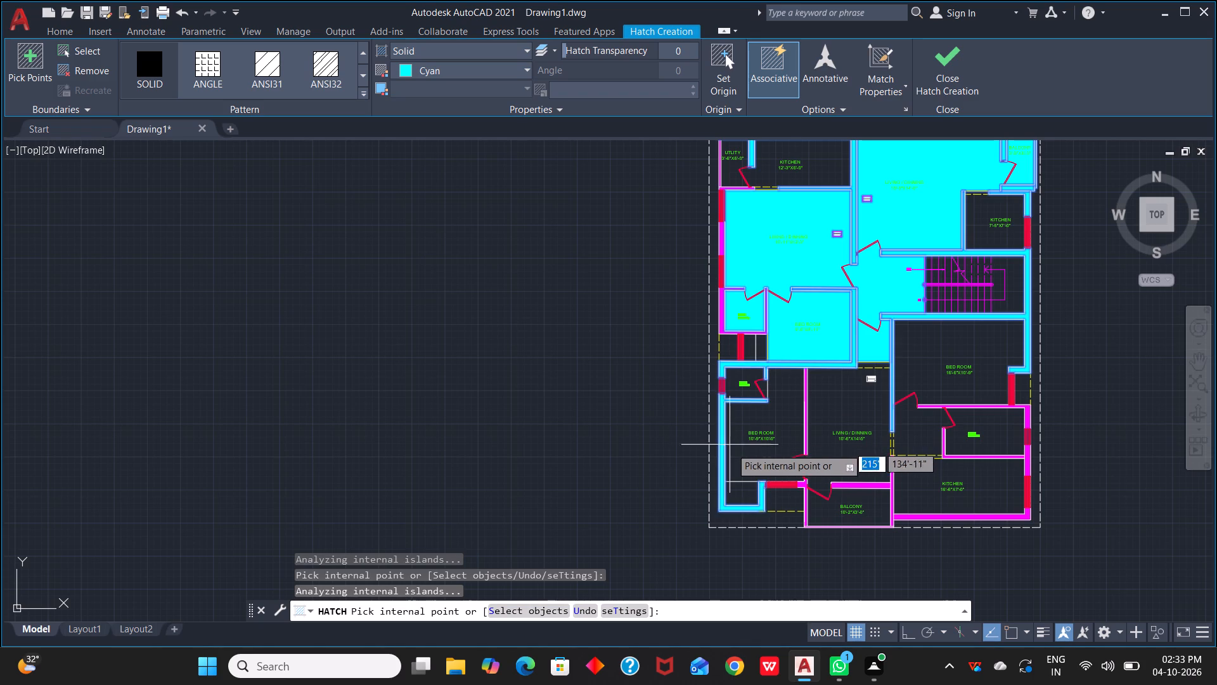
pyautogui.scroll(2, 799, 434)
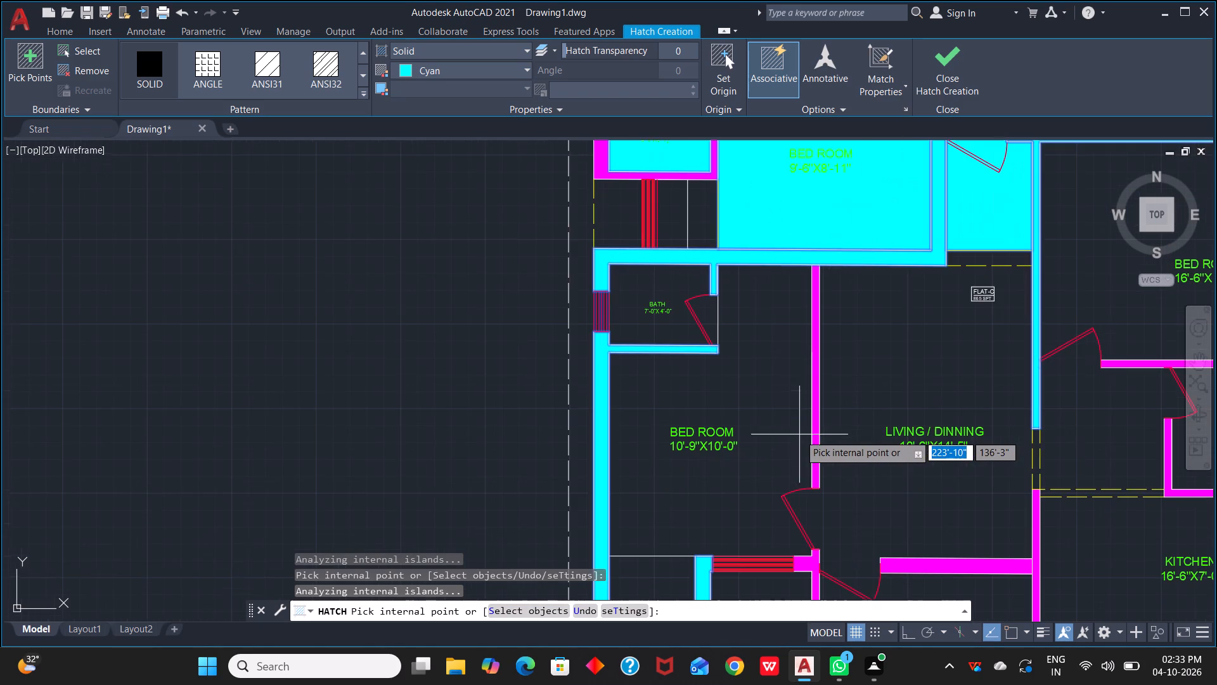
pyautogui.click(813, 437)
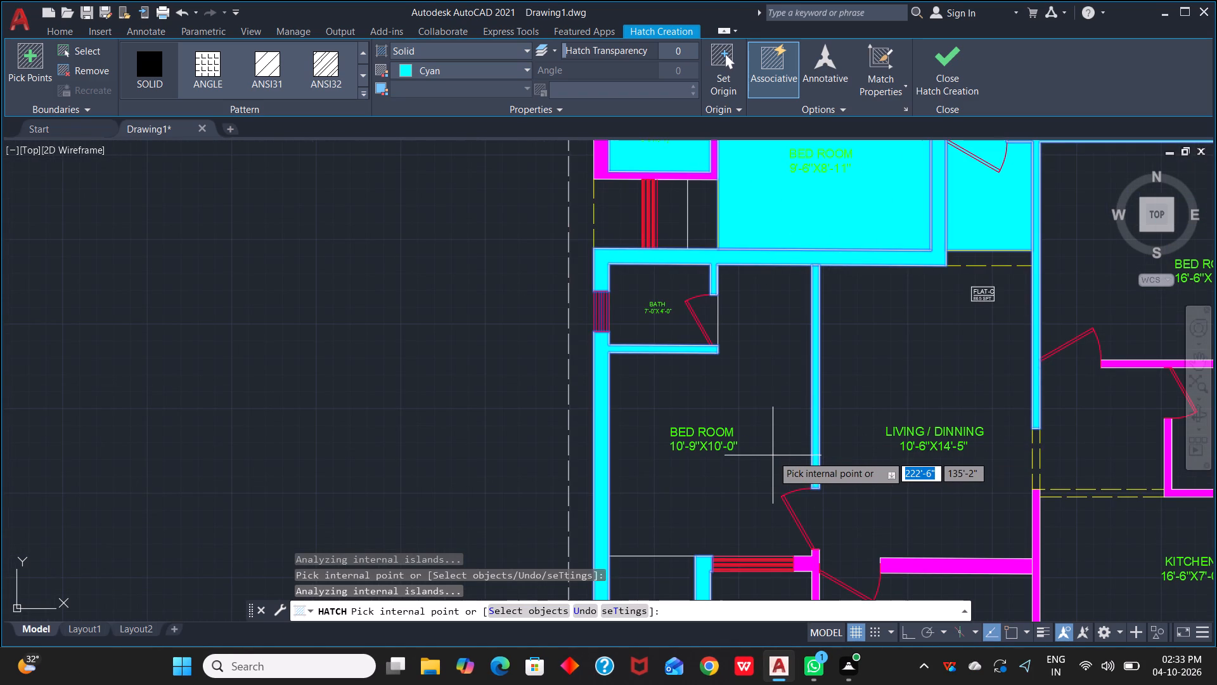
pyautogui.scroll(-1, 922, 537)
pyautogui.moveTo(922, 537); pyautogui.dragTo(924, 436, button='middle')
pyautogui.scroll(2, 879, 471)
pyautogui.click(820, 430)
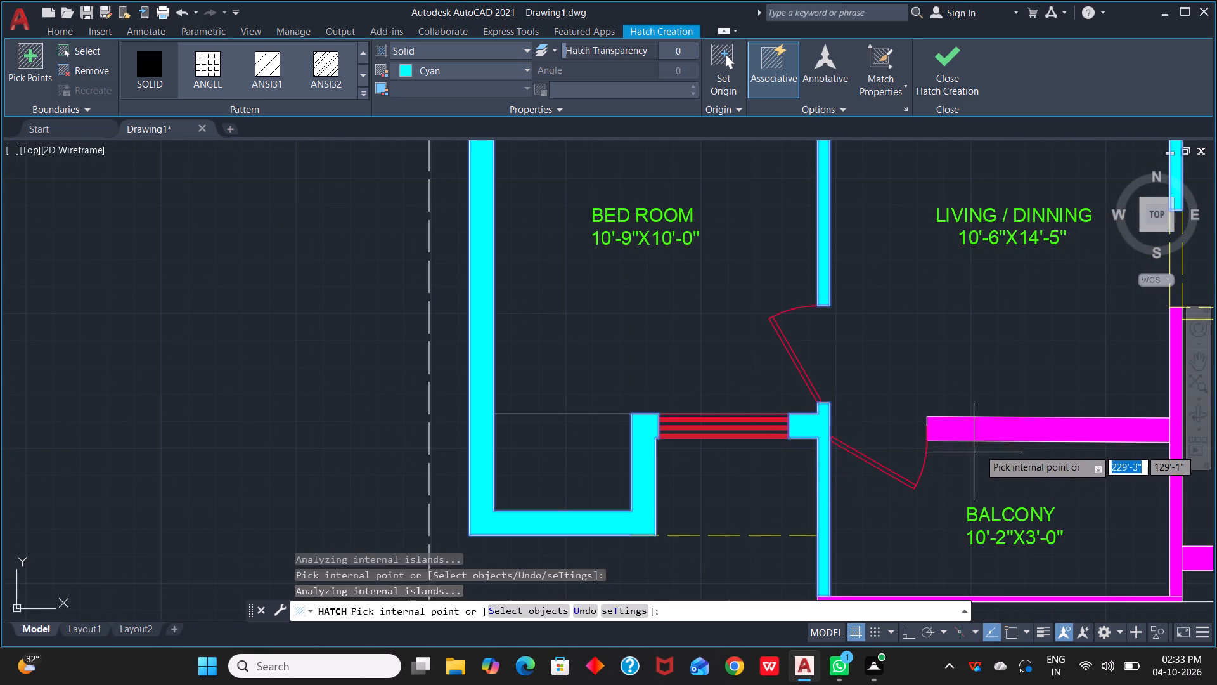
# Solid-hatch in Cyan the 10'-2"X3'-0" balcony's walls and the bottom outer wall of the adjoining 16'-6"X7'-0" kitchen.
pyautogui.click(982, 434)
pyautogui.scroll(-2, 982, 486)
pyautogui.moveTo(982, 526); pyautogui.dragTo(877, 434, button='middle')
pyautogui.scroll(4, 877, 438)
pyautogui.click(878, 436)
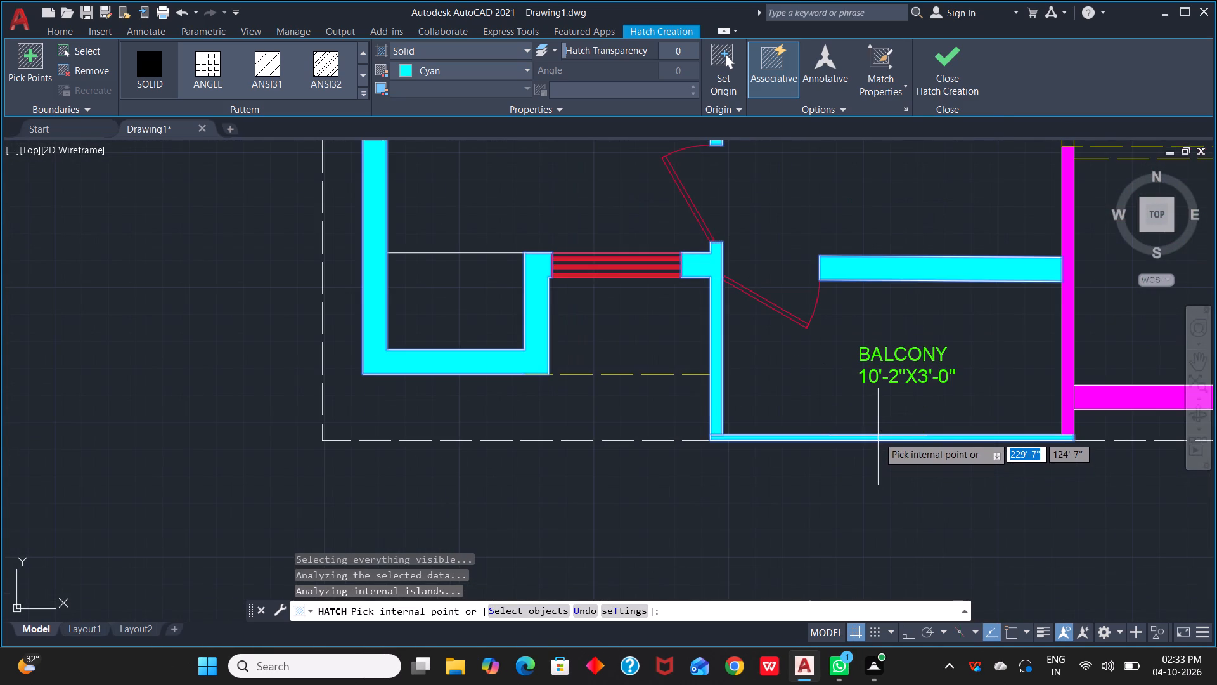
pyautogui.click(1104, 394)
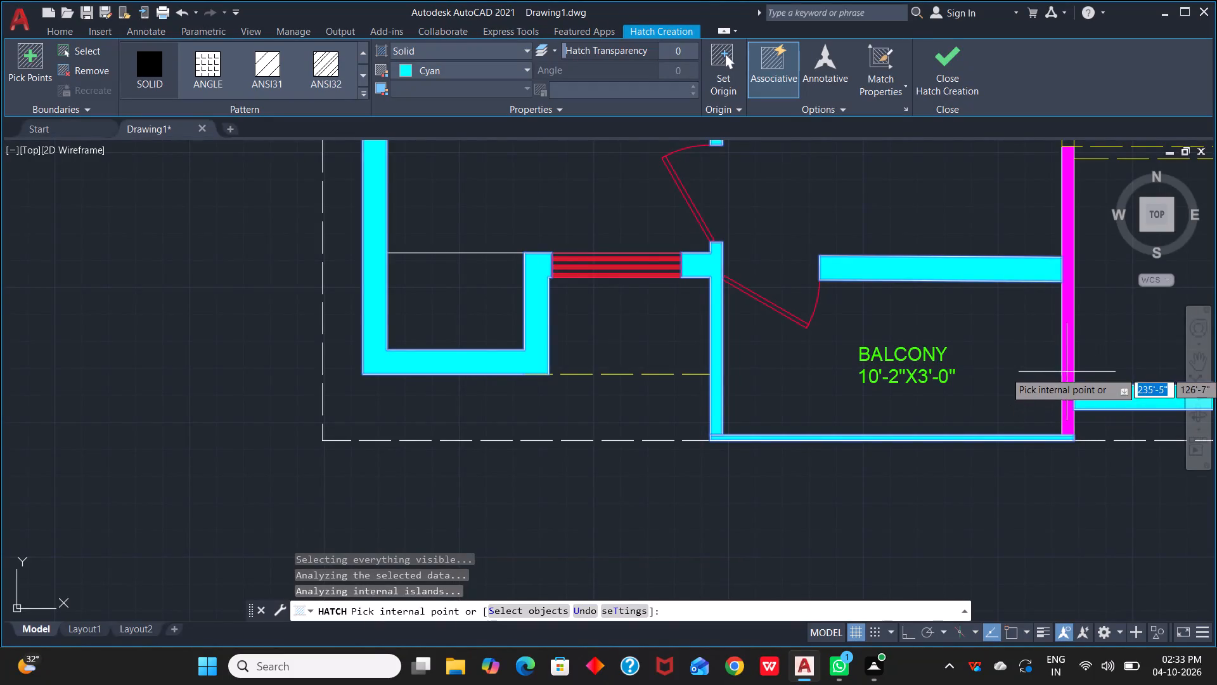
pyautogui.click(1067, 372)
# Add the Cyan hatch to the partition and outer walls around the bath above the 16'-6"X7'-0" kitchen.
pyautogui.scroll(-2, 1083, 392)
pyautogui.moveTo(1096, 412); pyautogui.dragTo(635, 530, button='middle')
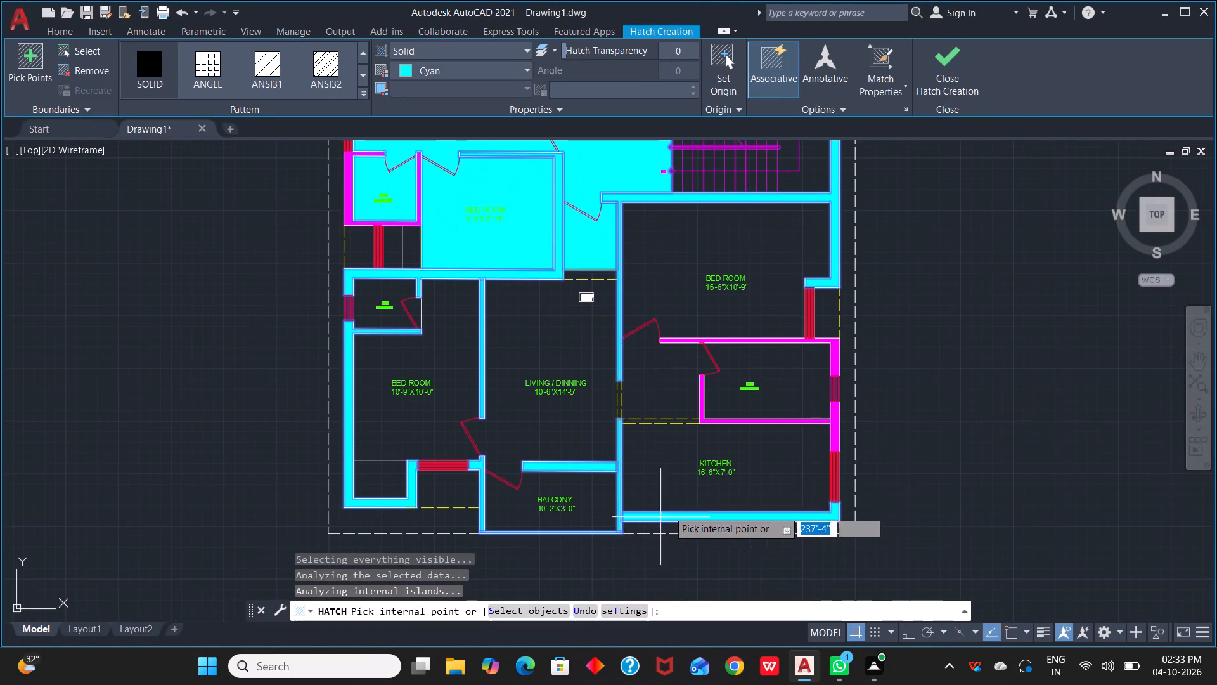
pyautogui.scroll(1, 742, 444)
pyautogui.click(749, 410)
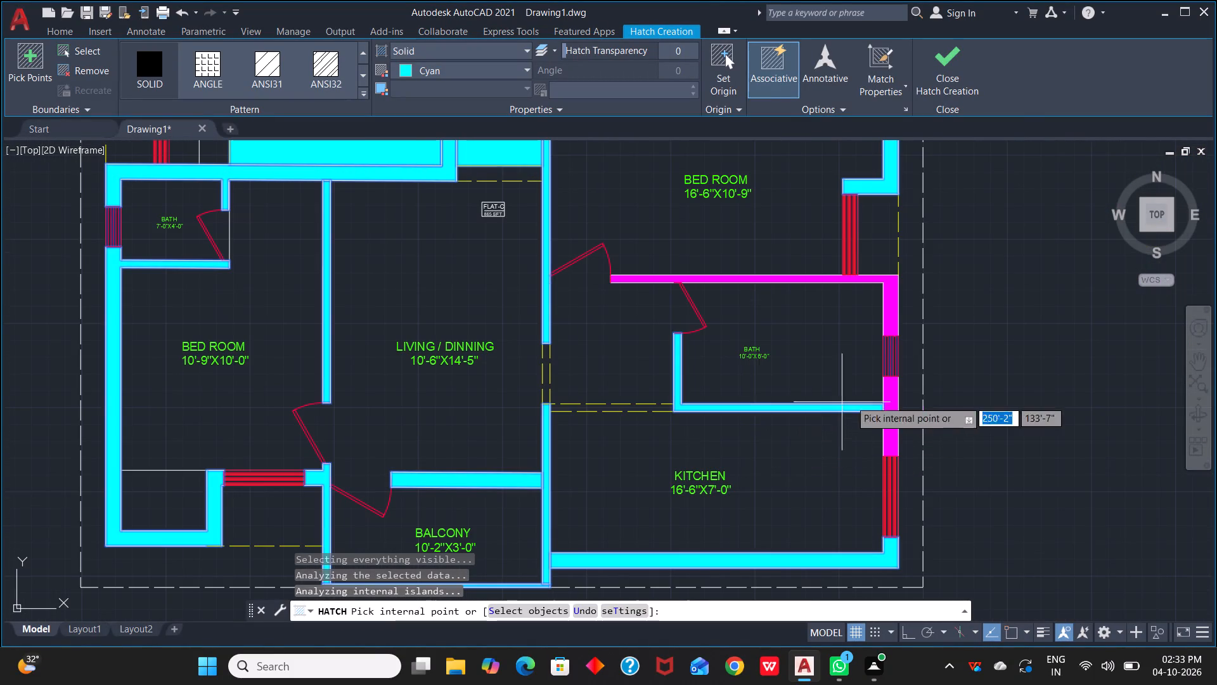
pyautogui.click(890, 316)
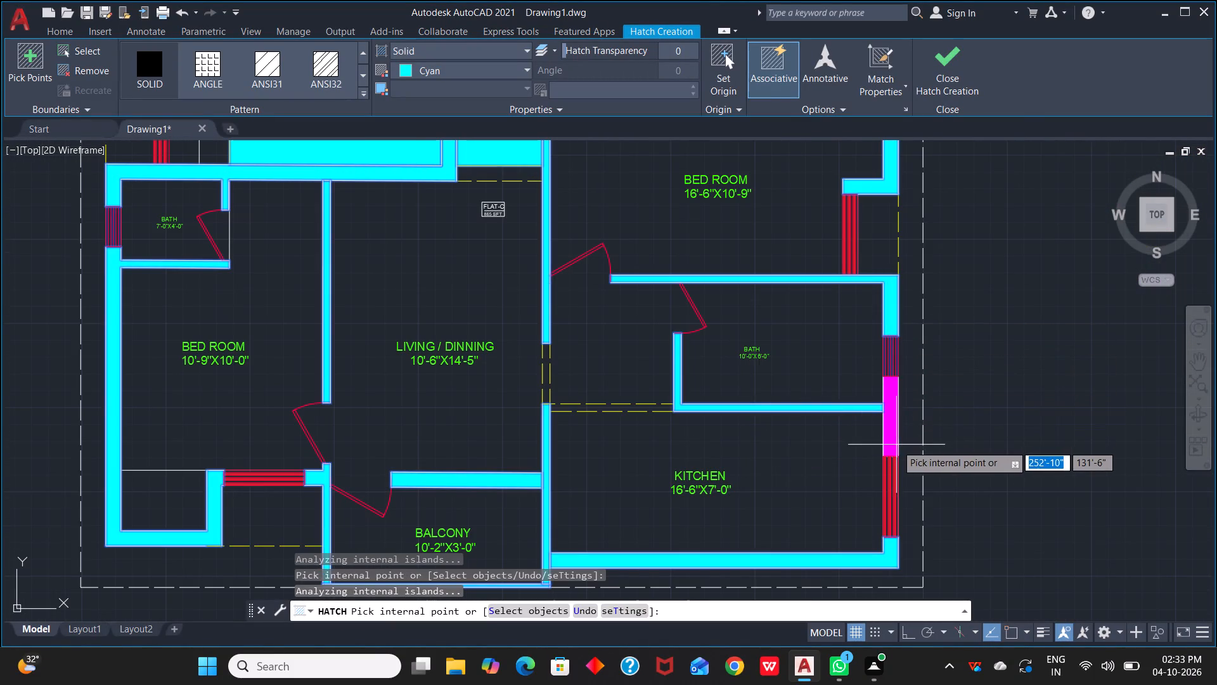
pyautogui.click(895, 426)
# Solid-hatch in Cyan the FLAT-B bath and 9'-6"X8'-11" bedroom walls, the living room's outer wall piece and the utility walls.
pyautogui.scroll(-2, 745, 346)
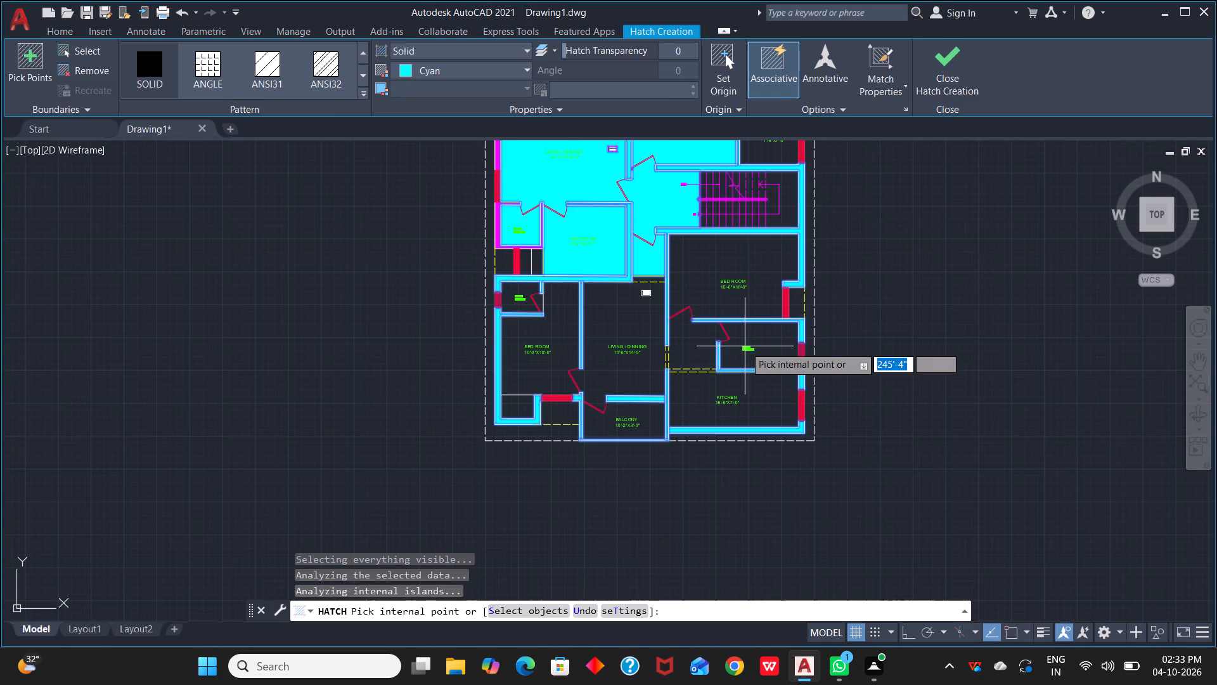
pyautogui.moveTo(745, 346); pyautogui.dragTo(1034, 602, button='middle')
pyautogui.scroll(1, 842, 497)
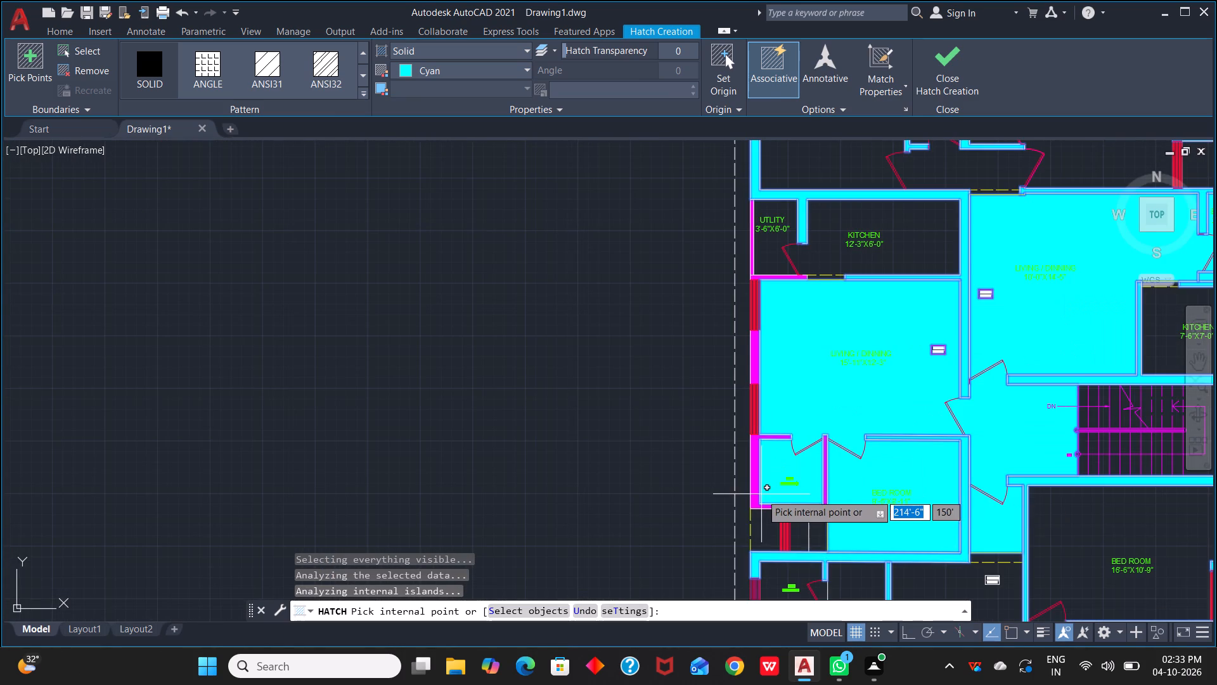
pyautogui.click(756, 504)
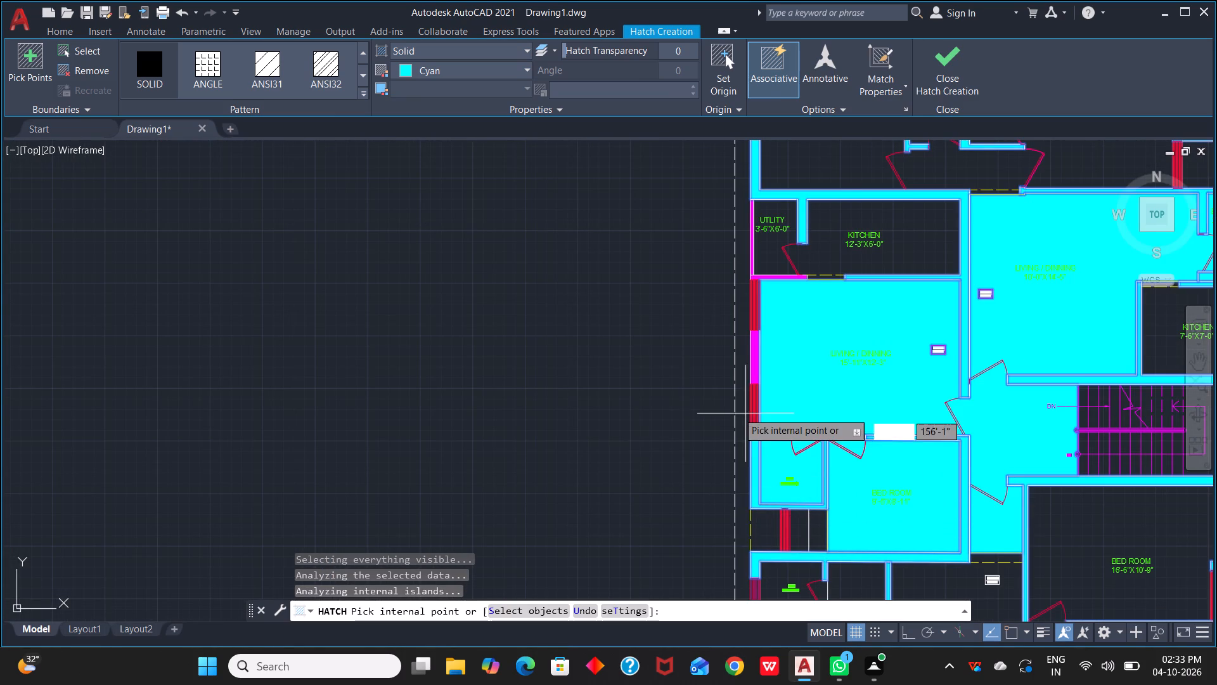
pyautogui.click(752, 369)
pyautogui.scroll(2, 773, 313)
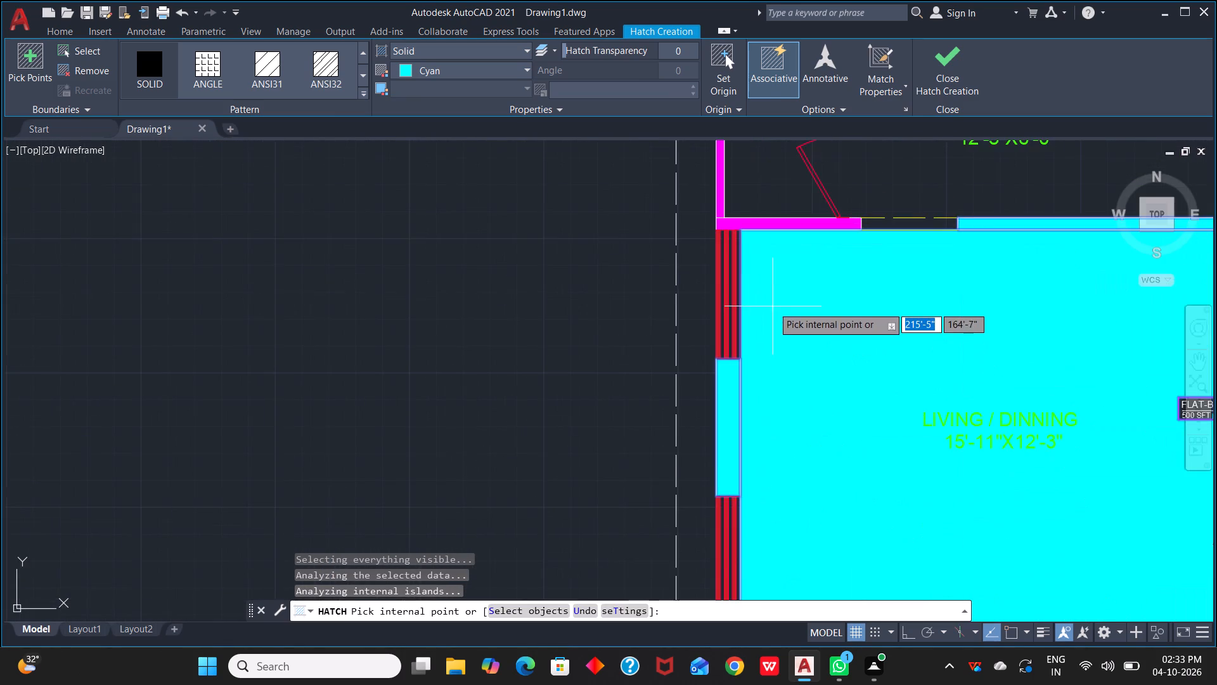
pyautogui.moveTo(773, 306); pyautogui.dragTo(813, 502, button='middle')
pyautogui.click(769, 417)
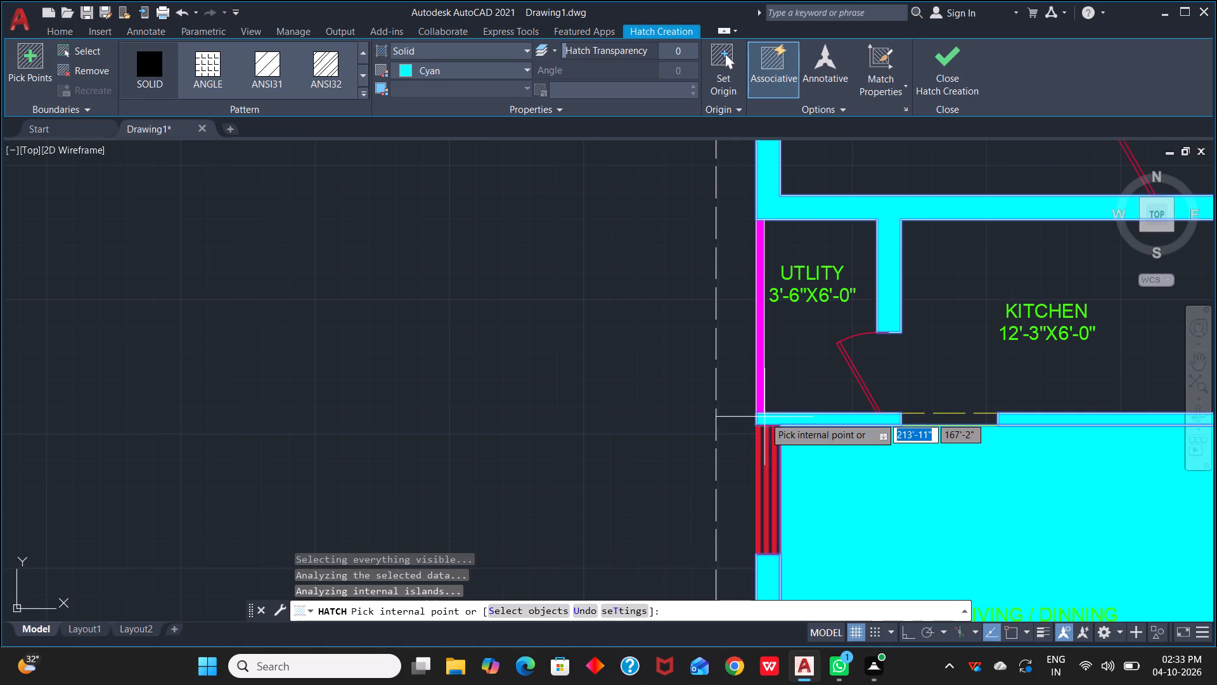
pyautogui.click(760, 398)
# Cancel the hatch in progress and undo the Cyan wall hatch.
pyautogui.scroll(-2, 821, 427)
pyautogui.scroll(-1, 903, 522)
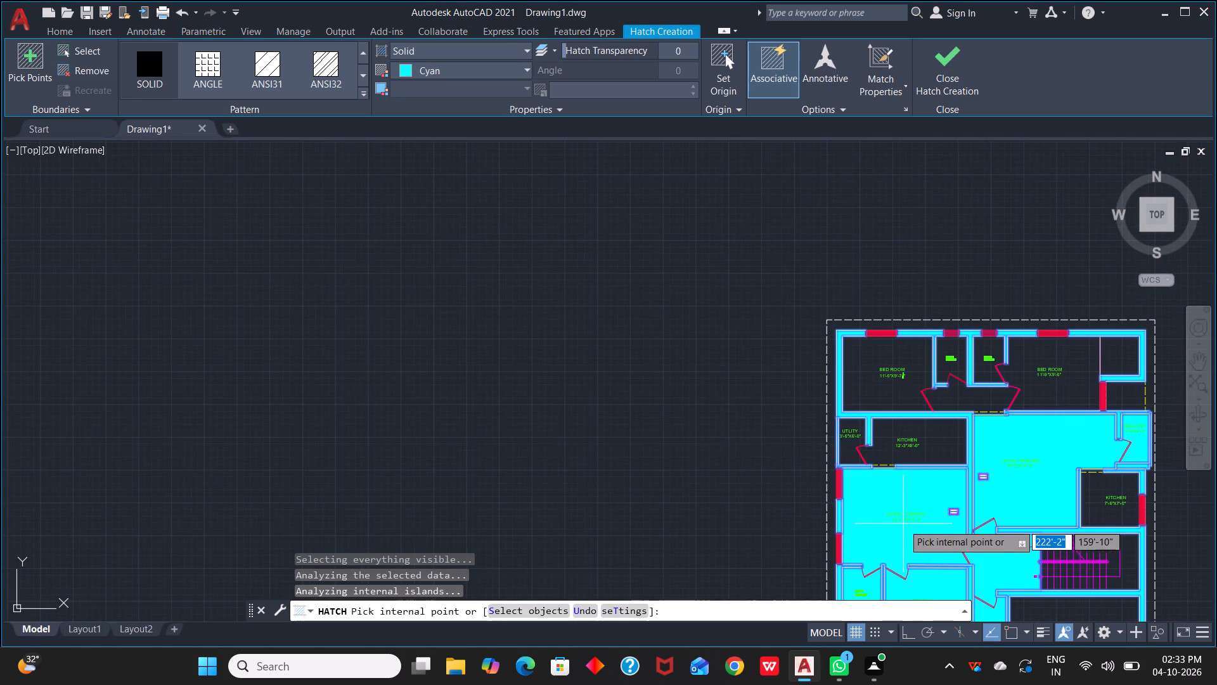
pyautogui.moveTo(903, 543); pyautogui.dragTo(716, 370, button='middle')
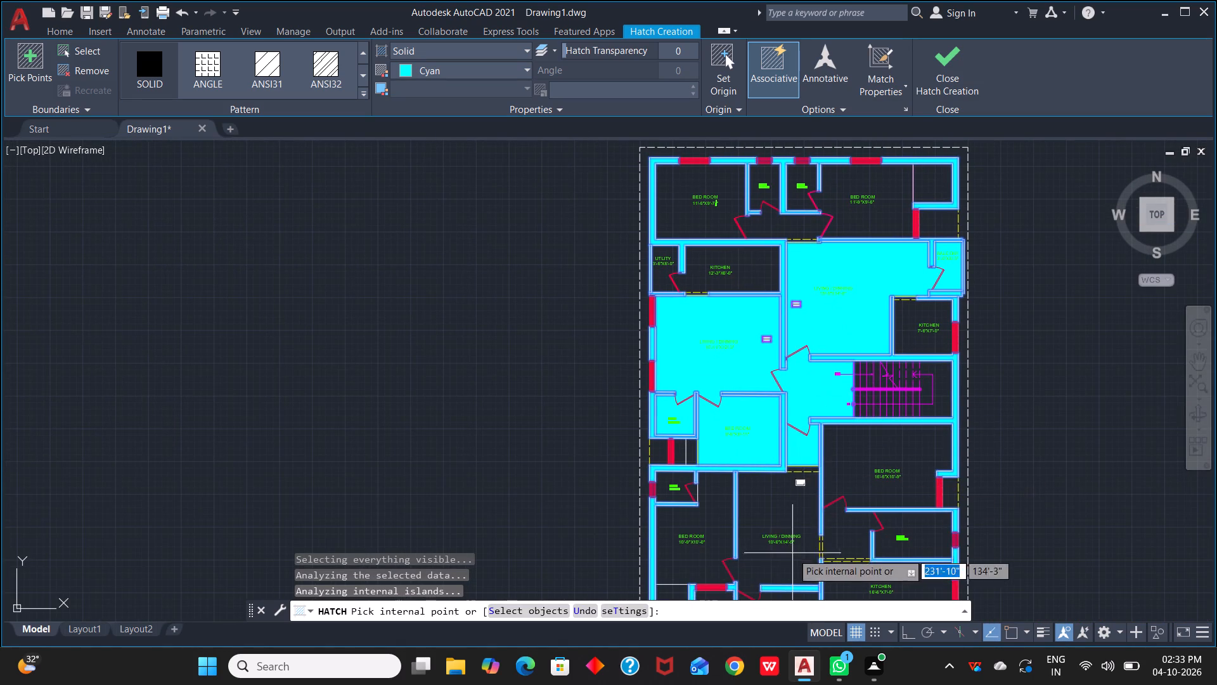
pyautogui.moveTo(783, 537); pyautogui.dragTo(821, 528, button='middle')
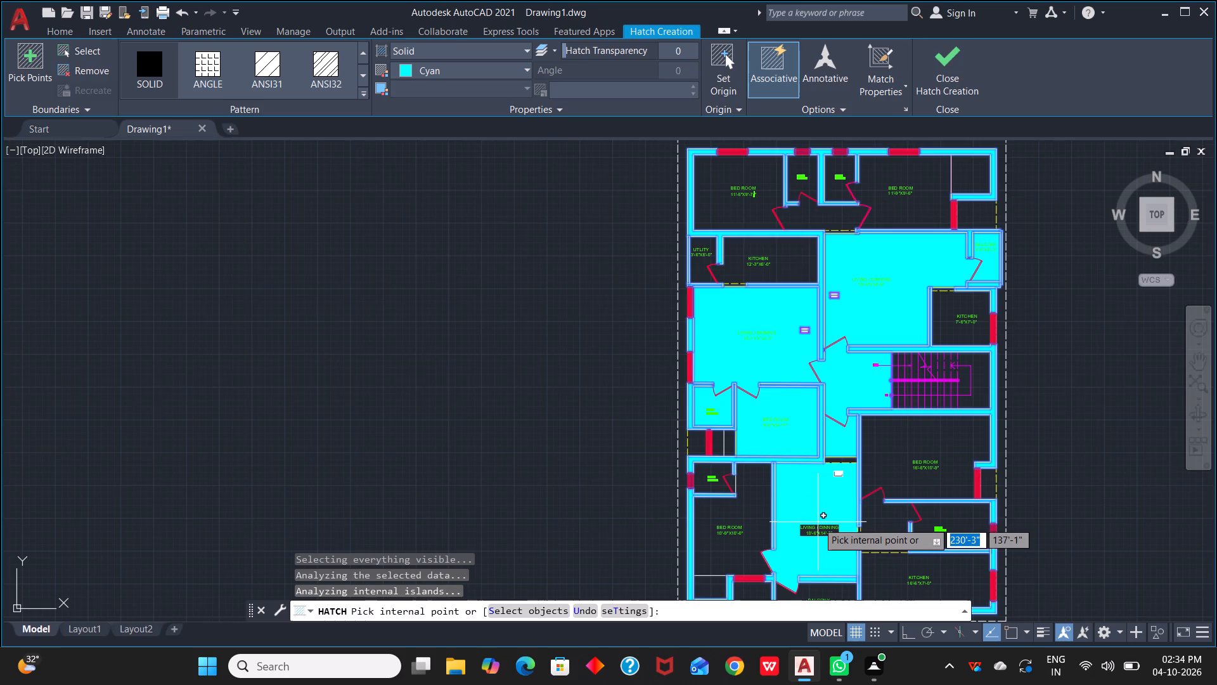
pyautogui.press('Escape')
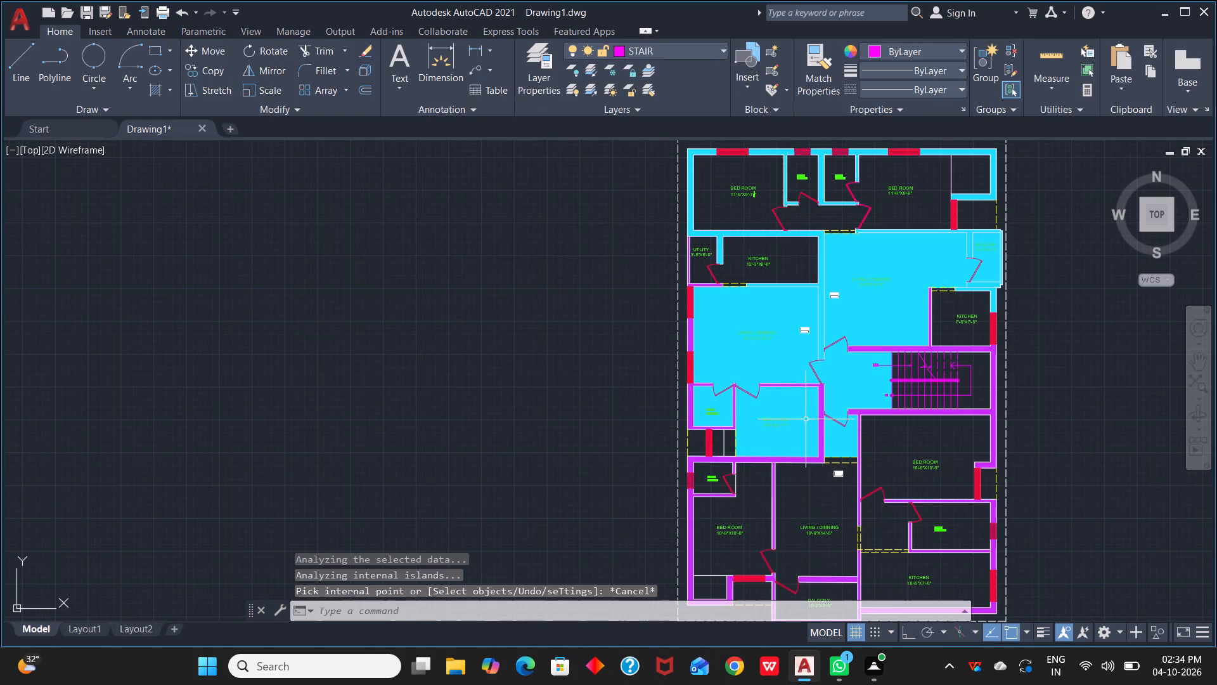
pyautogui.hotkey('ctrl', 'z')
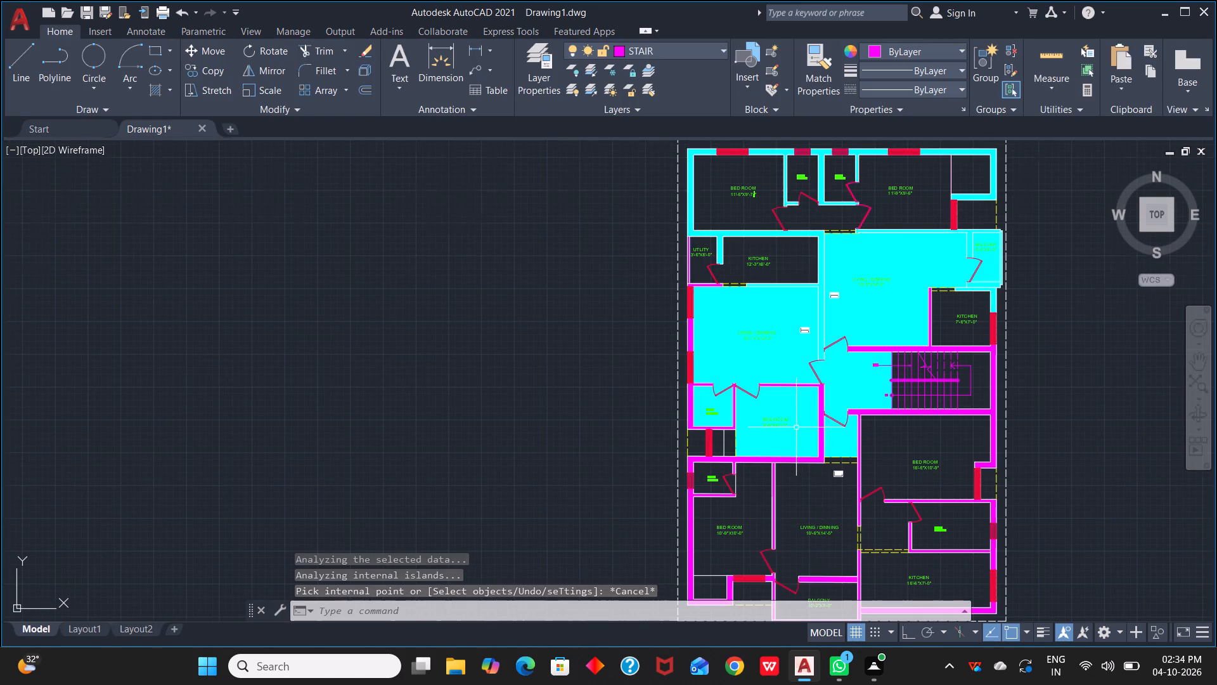
# Examine the wall hatching across the whole floor plan after the undo.
pyautogui.scroll(-1, 762, 399)
pyautogui.moveTo(762, 399); pyautogui.dragTo(905, 412, button='middle')
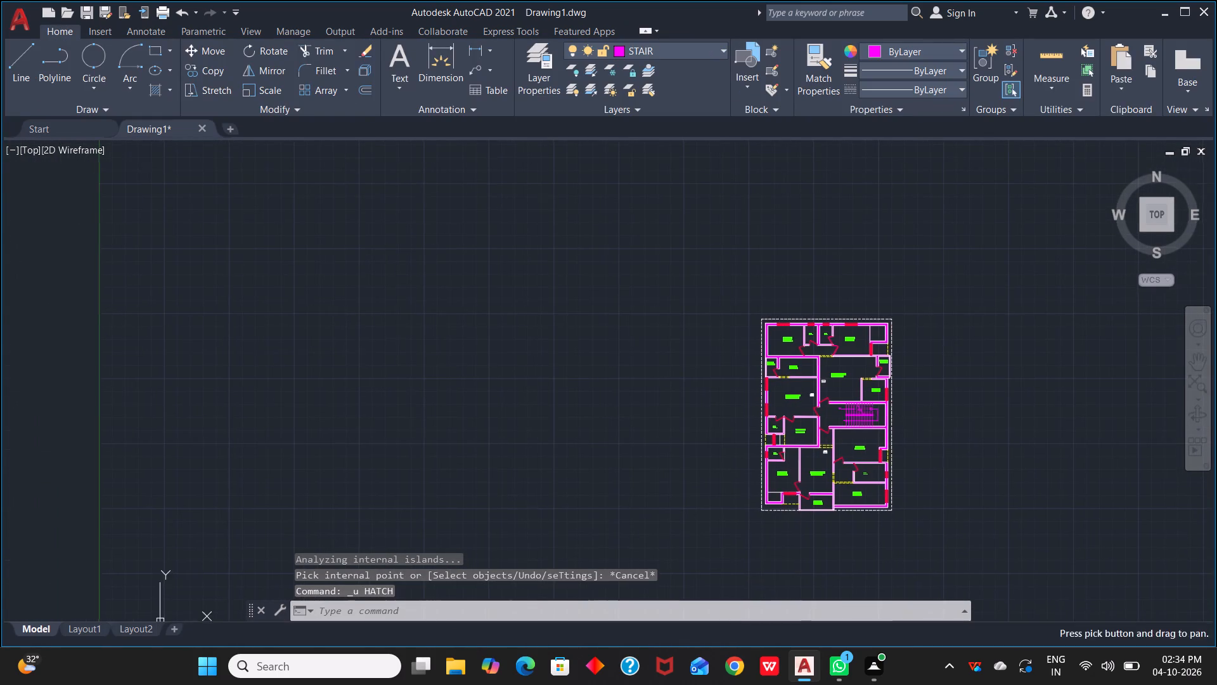
pyautogui.scroll(3, 859, 414)
pyautogui.scroll(1, 790, 451)
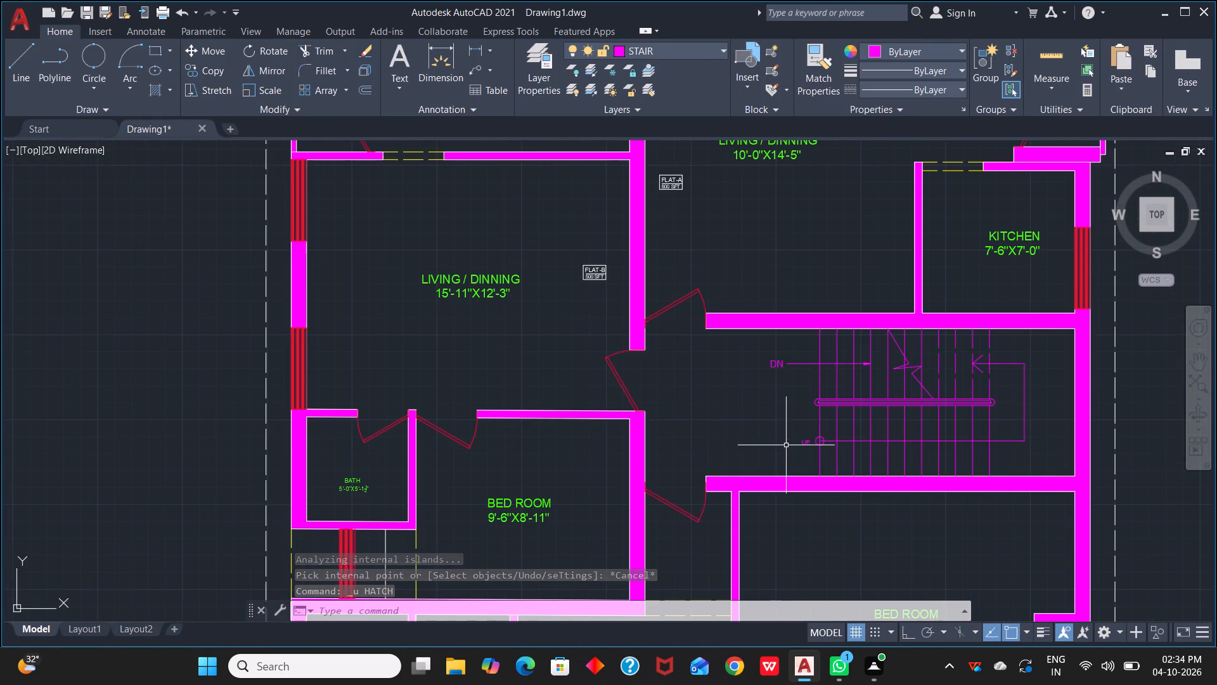
pyautogui.scroll(-2, 678, 381)
pyautogui.moveTo(684, 405); pyautogui.dragTo(698, 346, button='middle')
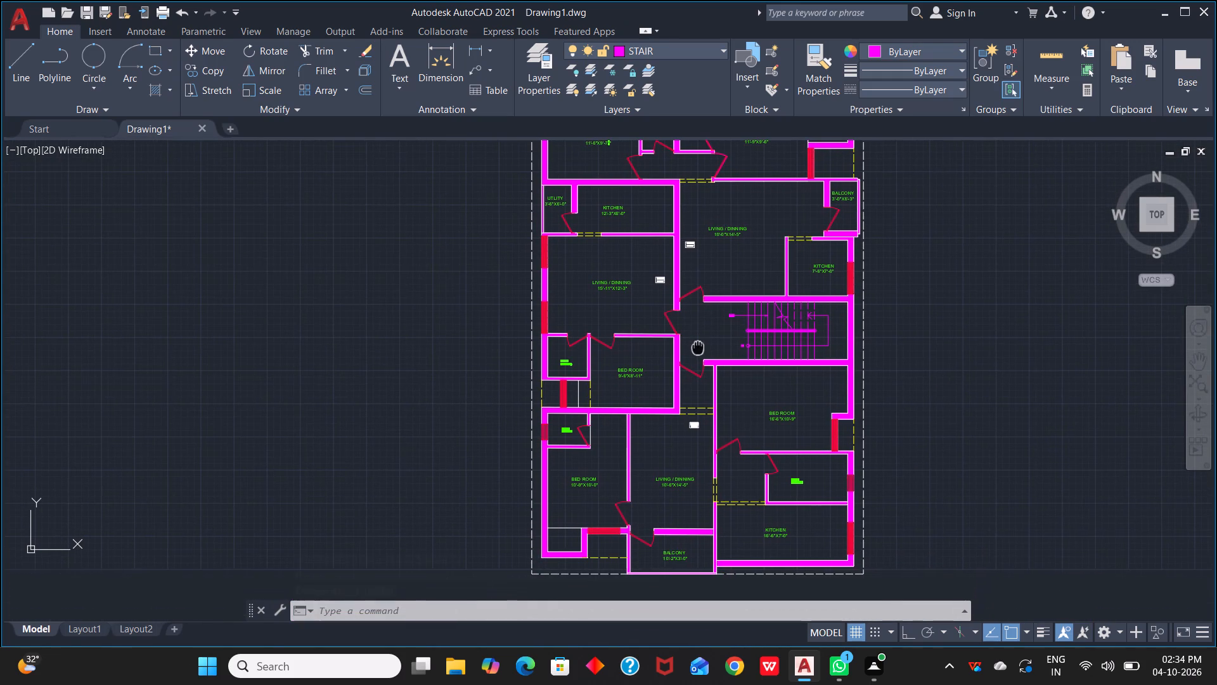
pyautogui.scroll(2, 709, 457)
pyautogui.scroll(-3, 694, 460)
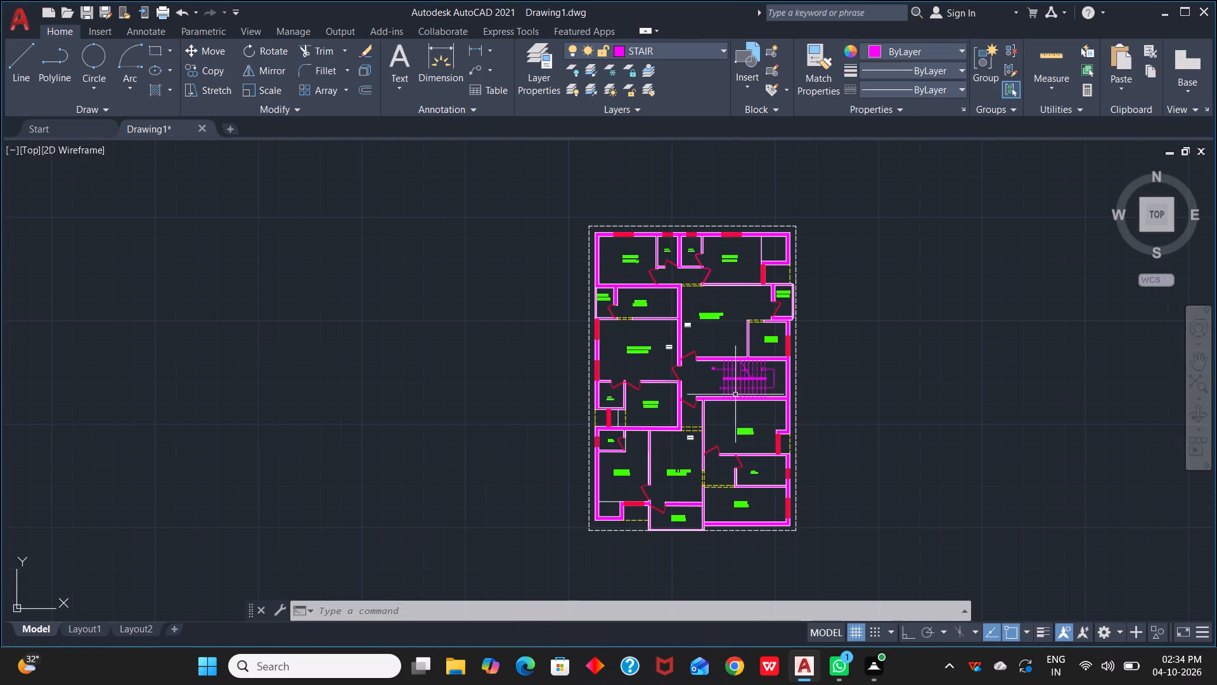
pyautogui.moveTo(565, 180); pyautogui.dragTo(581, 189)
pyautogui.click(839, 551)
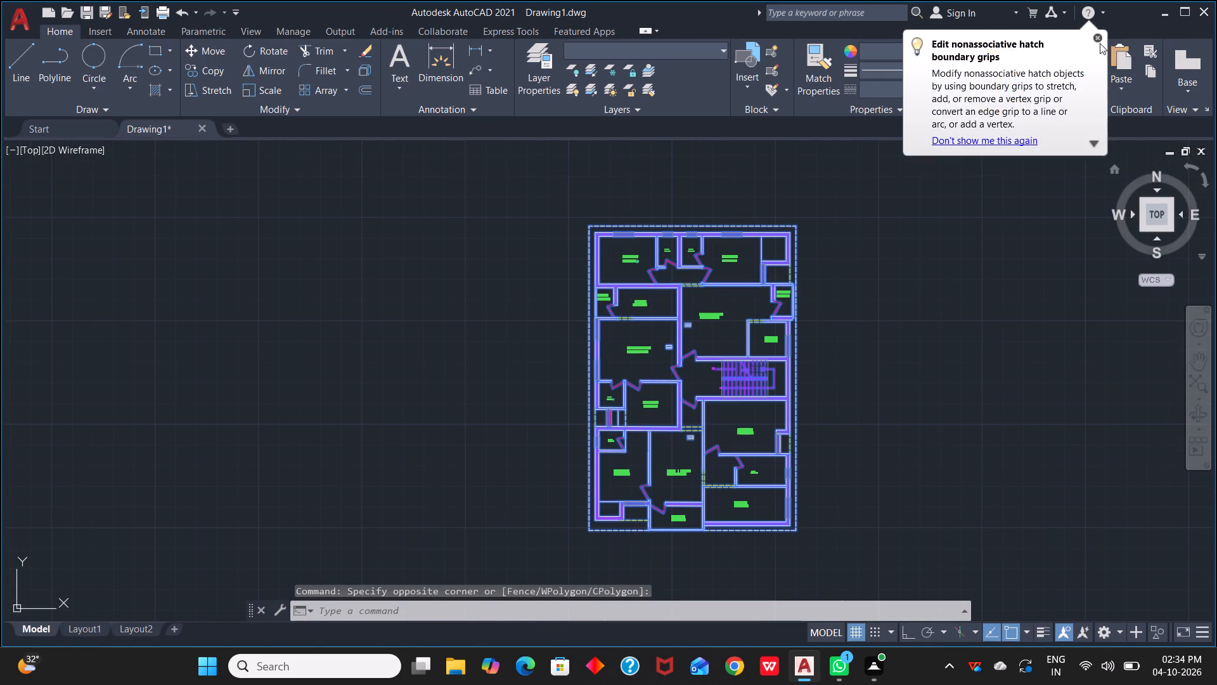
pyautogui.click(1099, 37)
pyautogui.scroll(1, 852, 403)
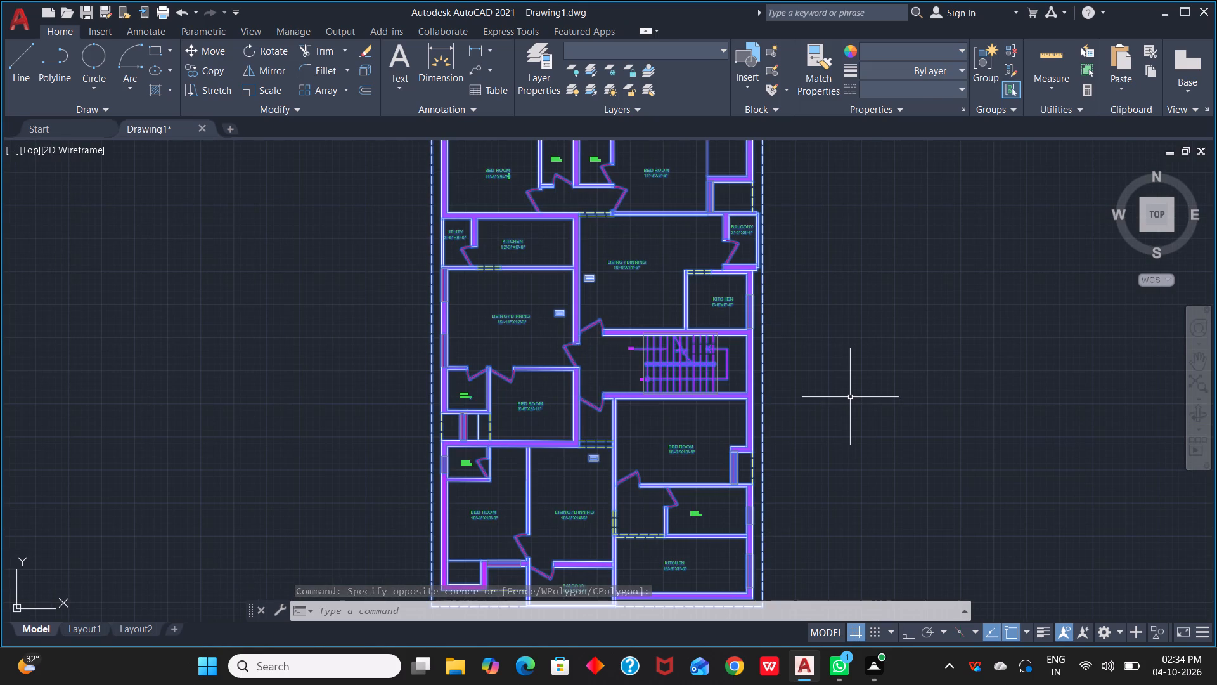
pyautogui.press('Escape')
# Examine the wall hatching and openings across the lower and upper flats of the floor plan.
pyautogui.scroll(1, 712, 496)
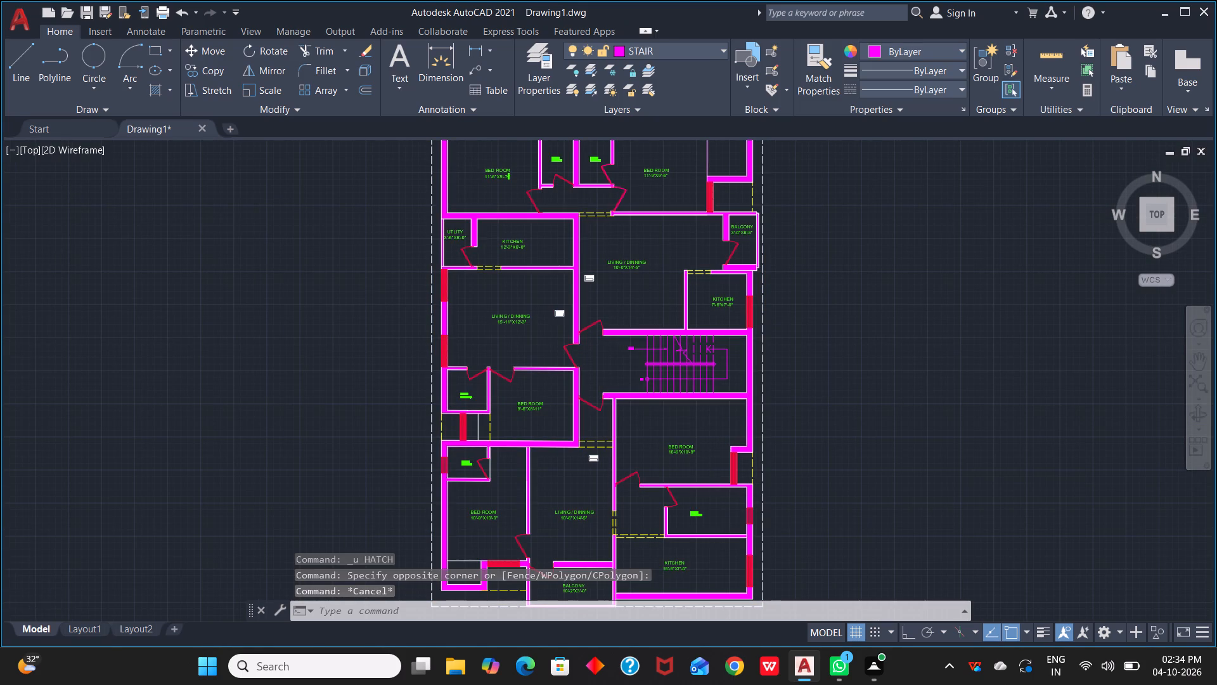
pyautogui.moveTo(712, 496); pyautogui.dragTo(717, 377, button='middle')
pyautogui.scroll(1, 718, 377)
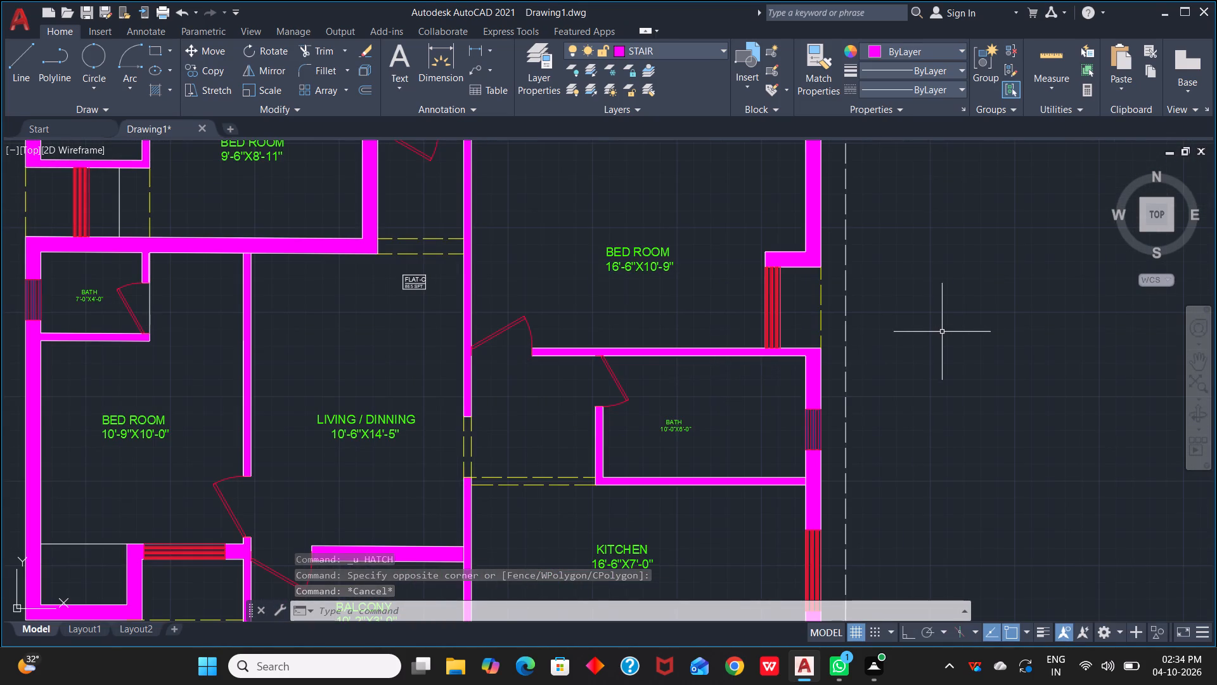
pyautogui.scroll(-1, 955, 329)
pyautogui.moveTo(955, 329); pyautogui.dragTo(1016, 370, button='middle')
pyautogui.scroll(-1, 1005, 357)
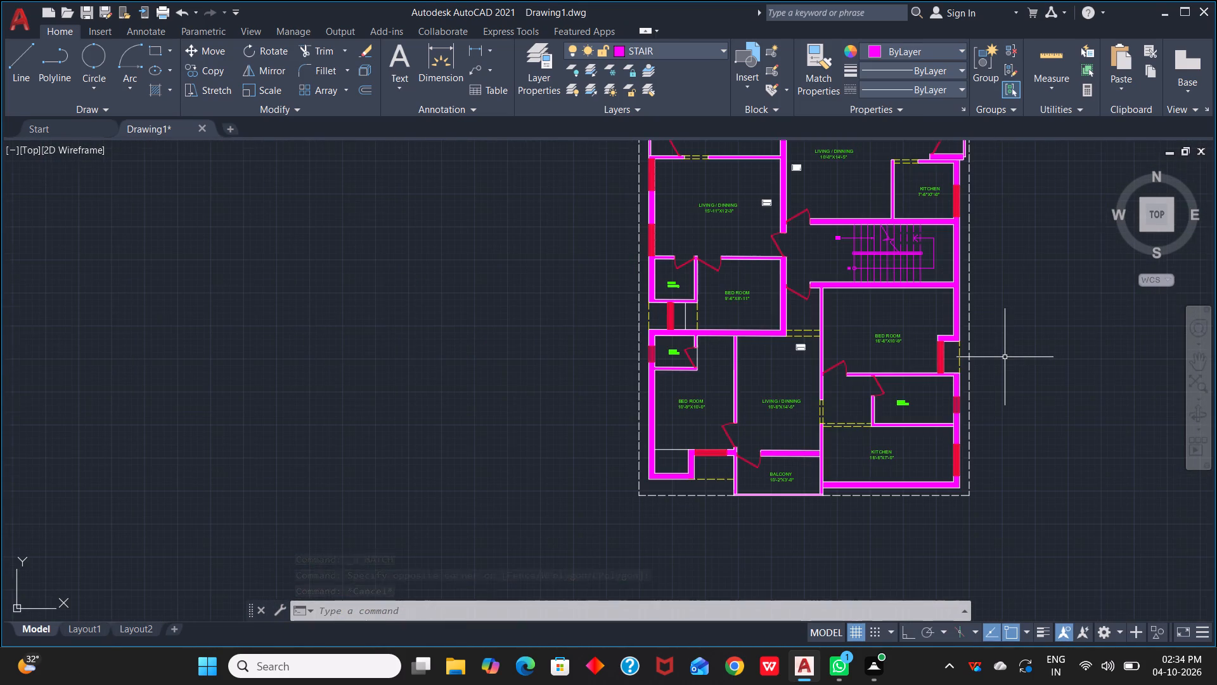
pyautogui.moveTo(737, 318); pyautogui.dragTo(699, 479, button='middle')
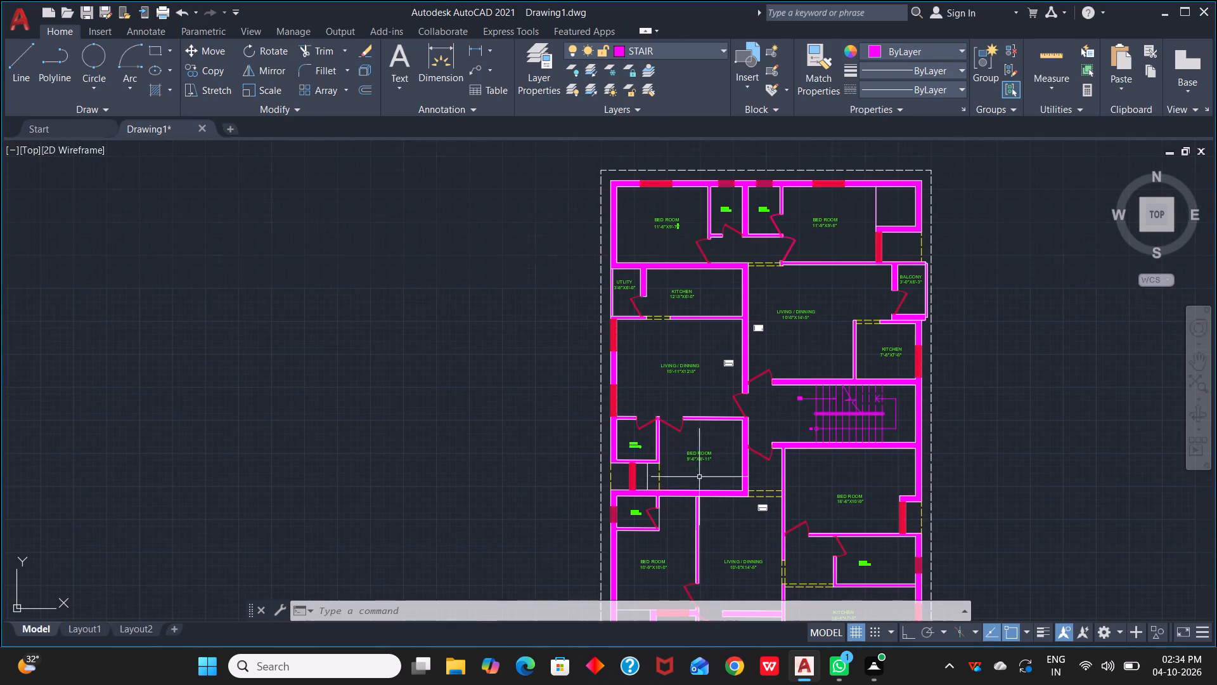
pyautogui.moveTo(707, 483); pyautogui.dragTo(740, 306, button='middle')
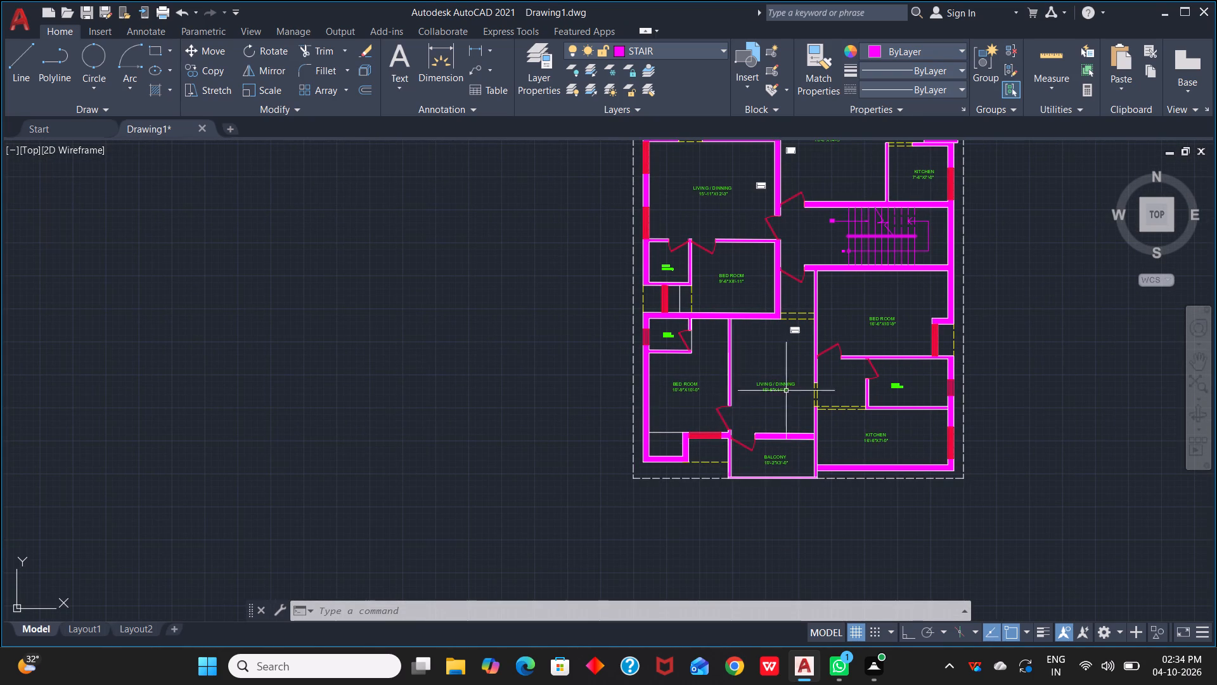
# Set the current object colour to White and abandon the line started at the FLAT-C 7'-0"X4'-0" bath's lower wall.
pyautogui.scroll(3, 712, 363)
pyautogui.moveTo(690, 324); pyautogui.dragTo(711, 414, button='middle')
pyautogui.scroll(1, 711, 405)
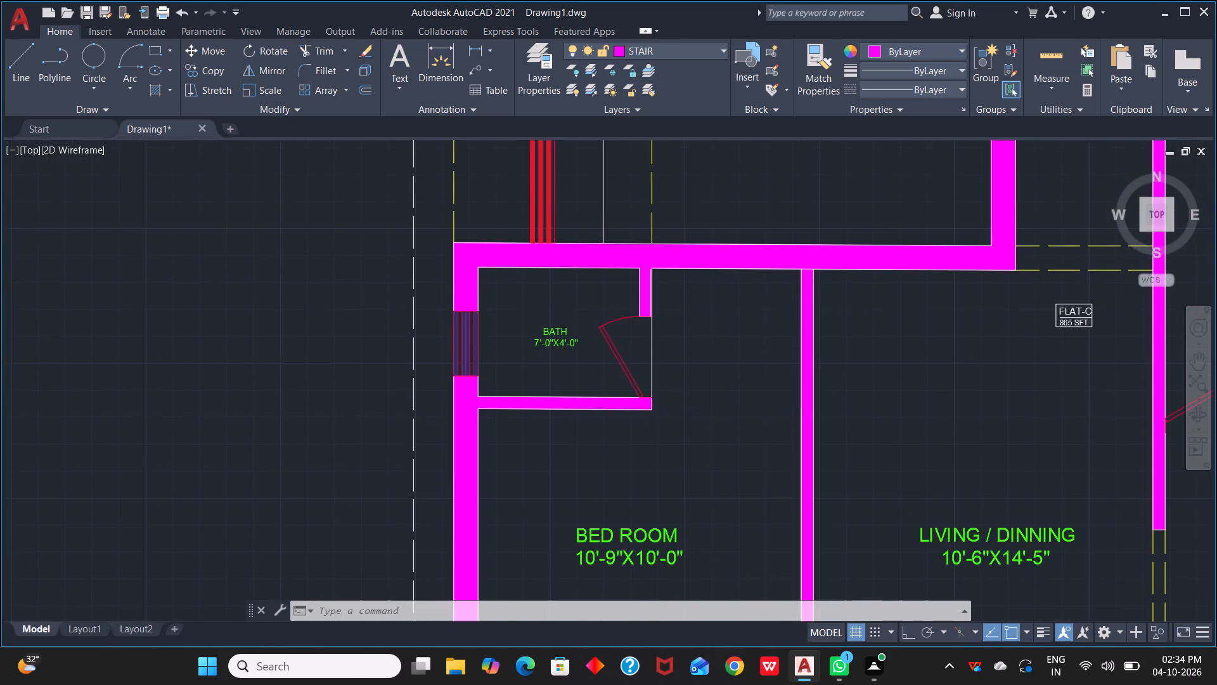
pyautogui.press('l')
pyautogui.press('space')
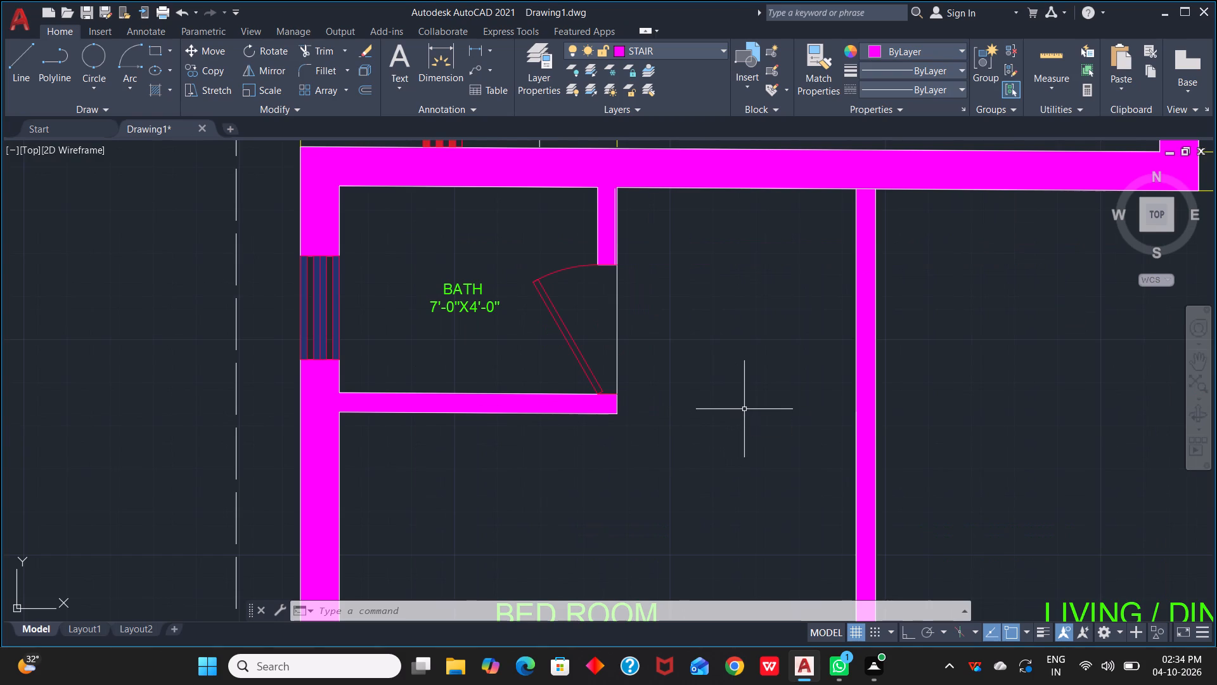
pyautogui.scroll(3, 657, 401)
pyautogui.click(492, 383)
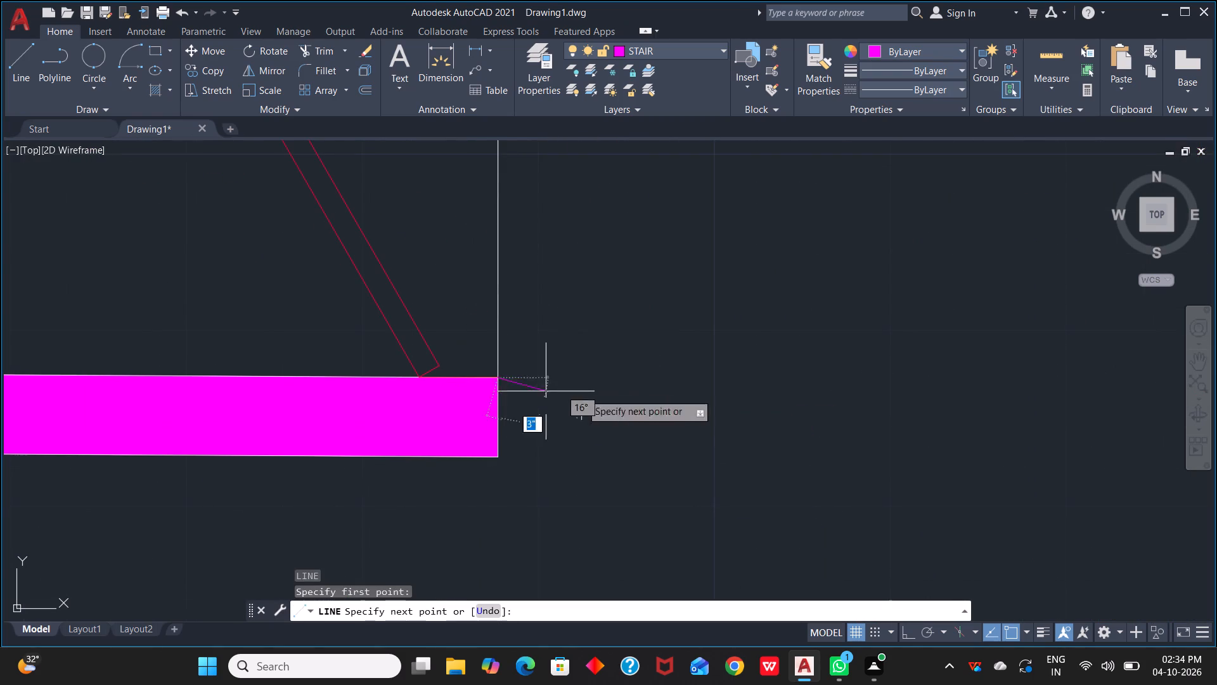
pyautogui.scroll(-2, 962, 388)
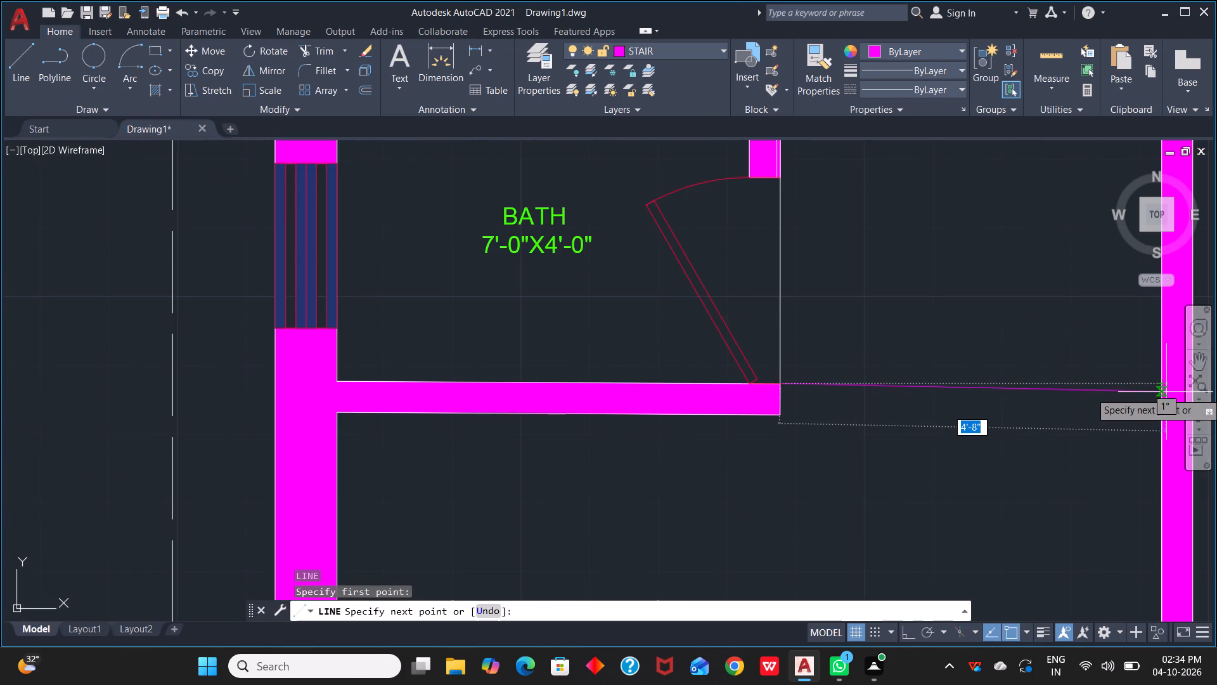
pyautogui.click(960, 50)
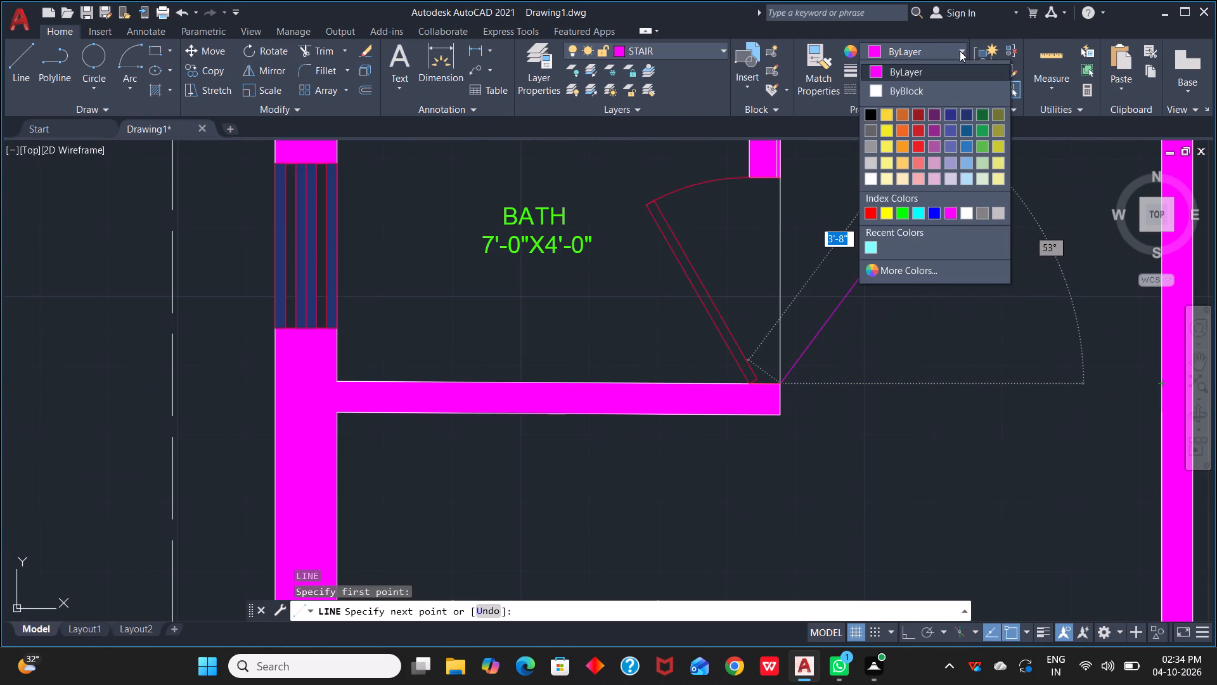
pyautogui.click(923, 86)
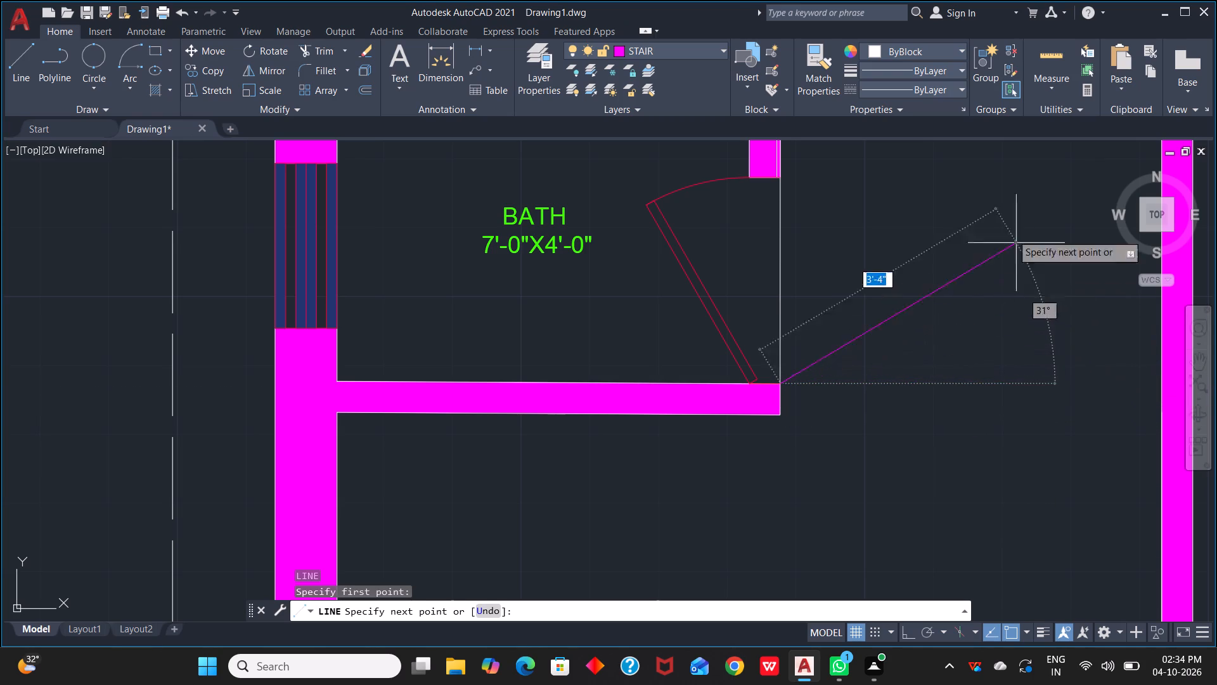
pyautogui.click(959, 49)
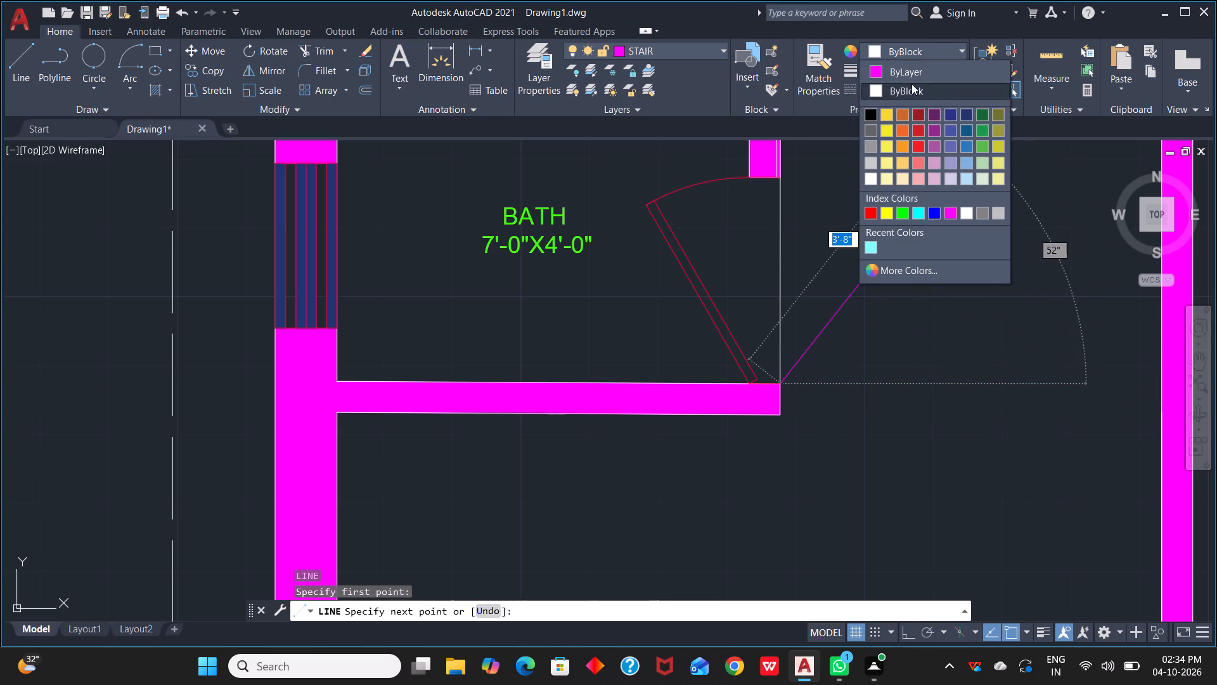
pyautogui.click(916, 72)
pyautogui.click(938, 44)
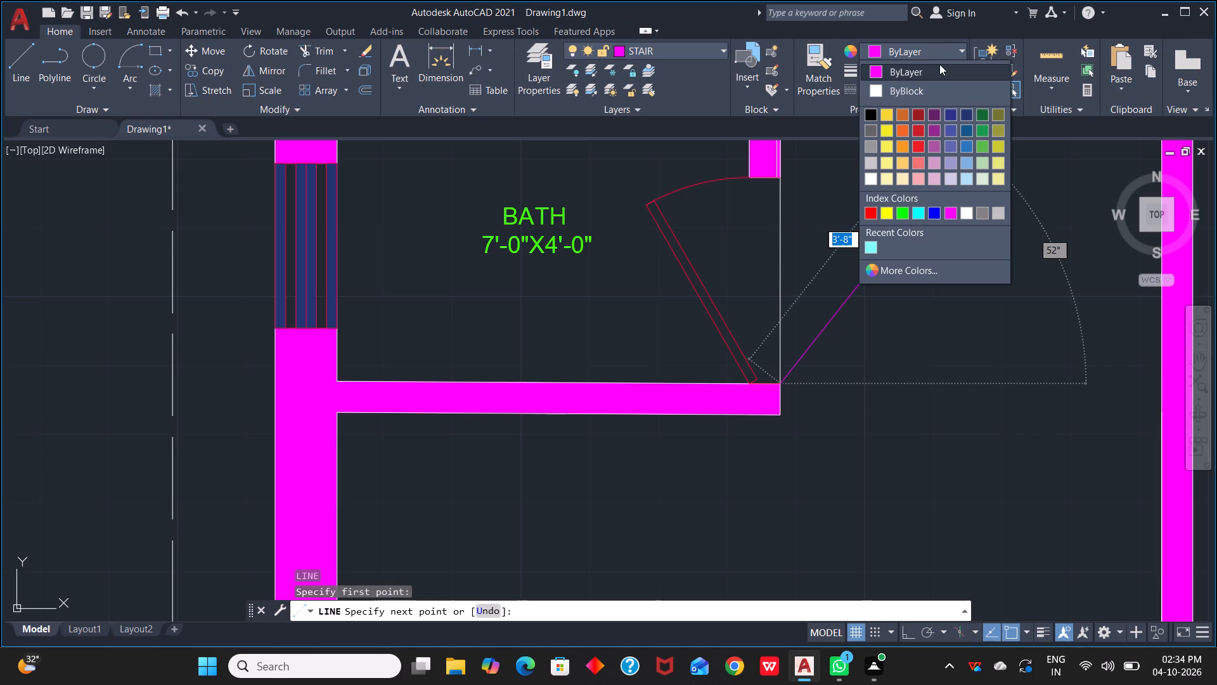
pyautogui.click(968, 213)
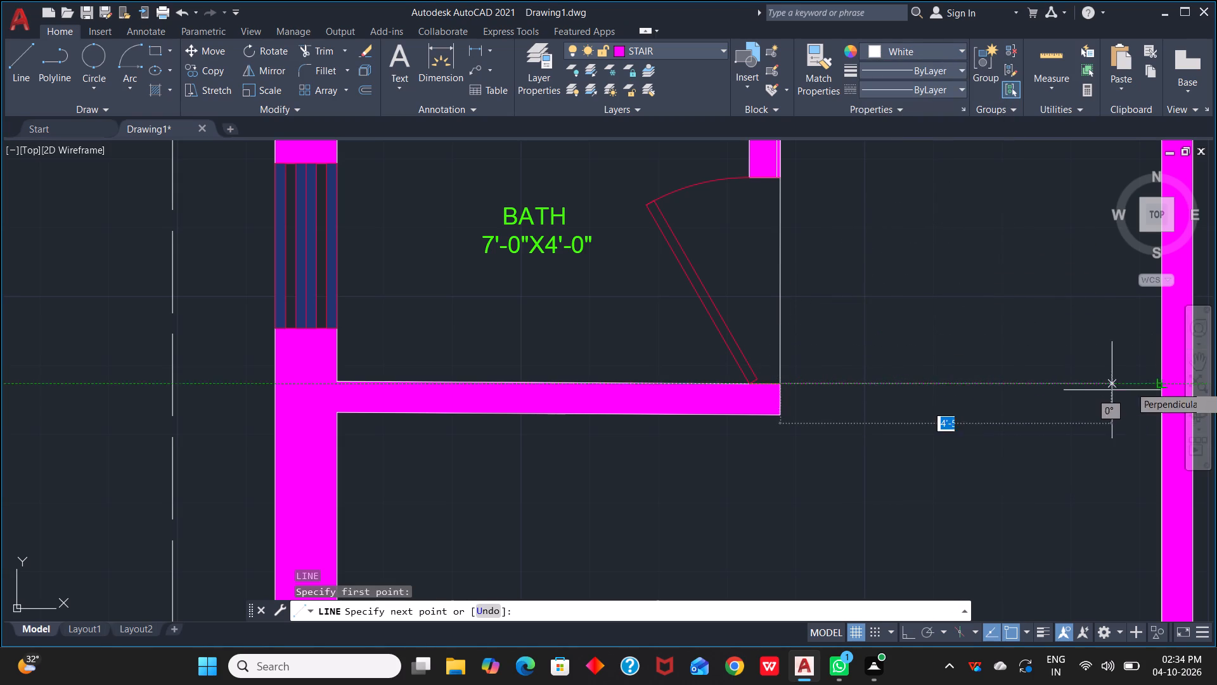
pyautogui.press('Escape')
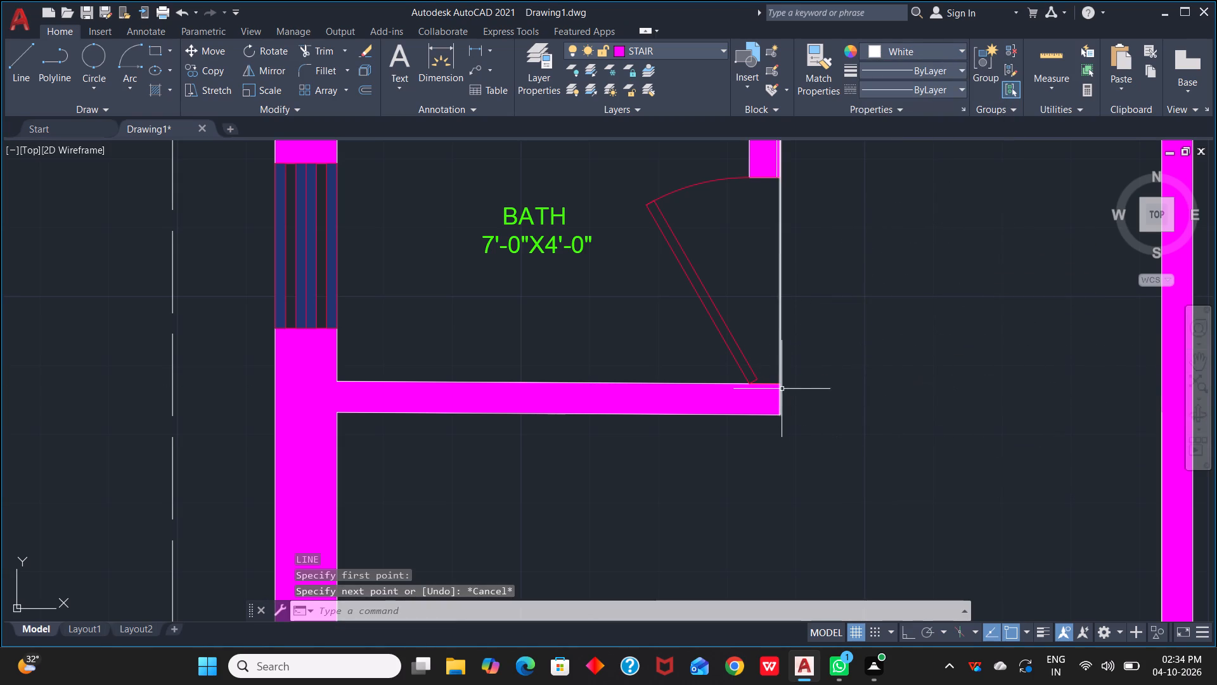
# Draw a horizontal line about 4'-7" long from the upper end corner of the bath's lower wall to the bedroom-living partition.
pyautogui.press('l')
pyautogui.press('space')
pyautogui.scroll(2, 797, 395)
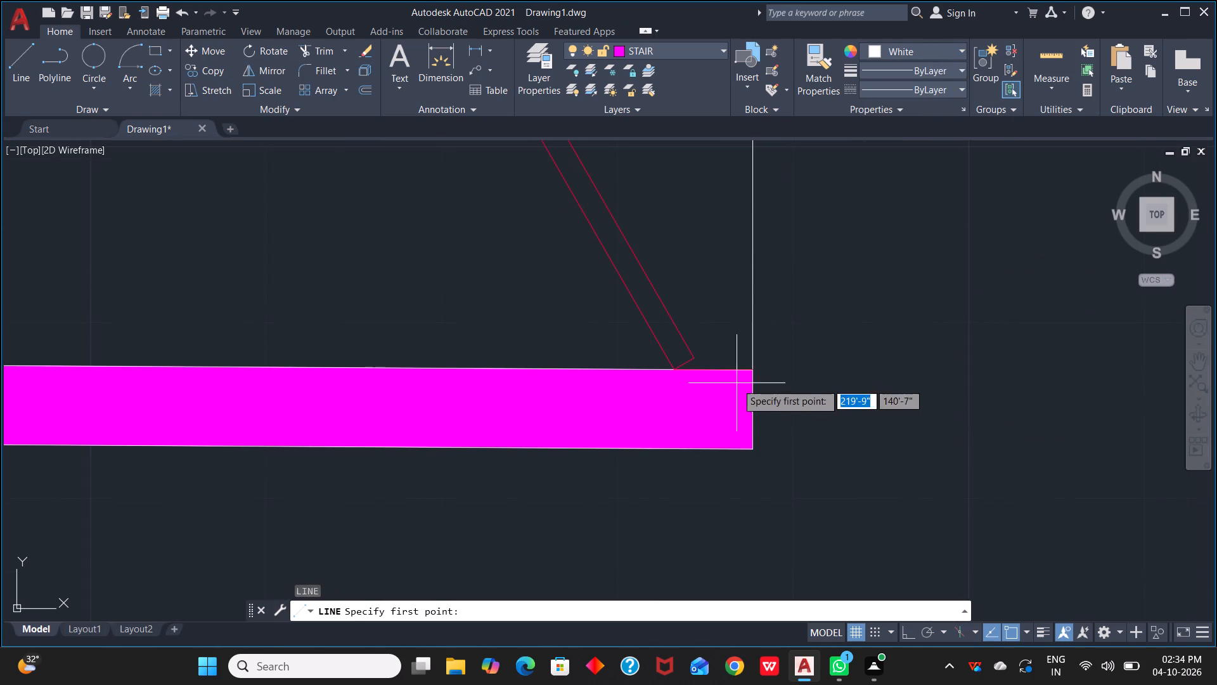
pyautogui.click(755, 375)
pyautogui.scroll(-2, 1066, 372)
pyautogui.moveTo(1103, 380); pyautogui.dragTo(811, 424, button='middle')
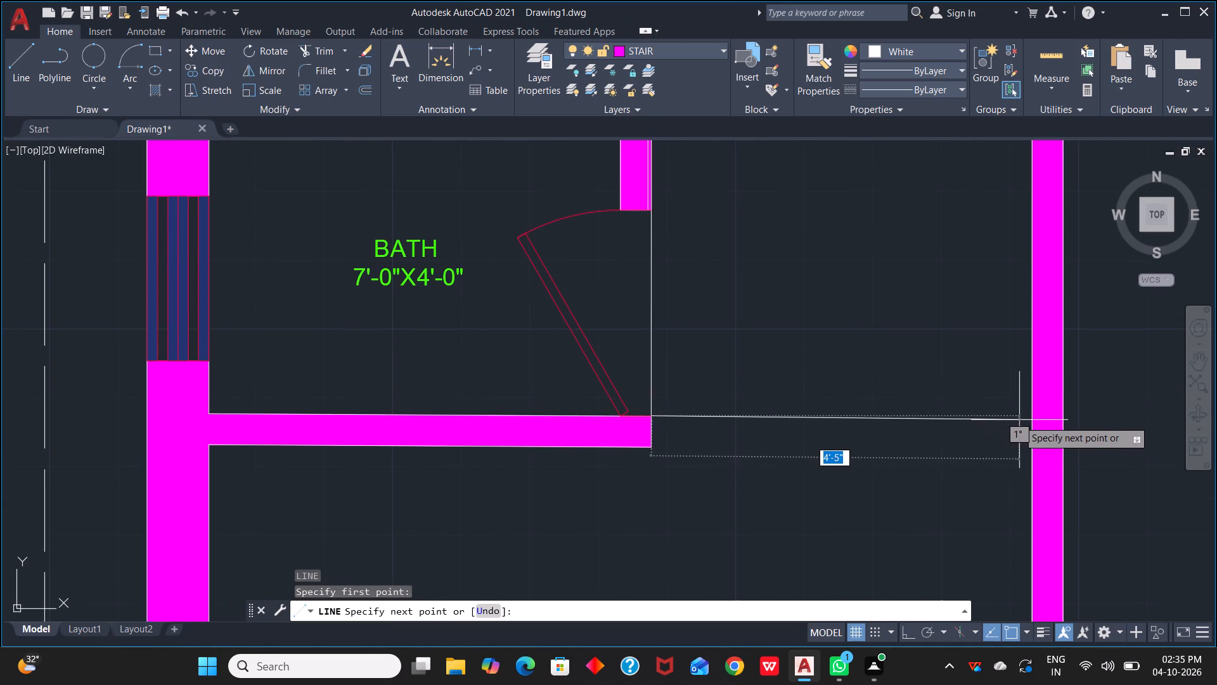
pyautogui.scroll(2, 1037, 418)
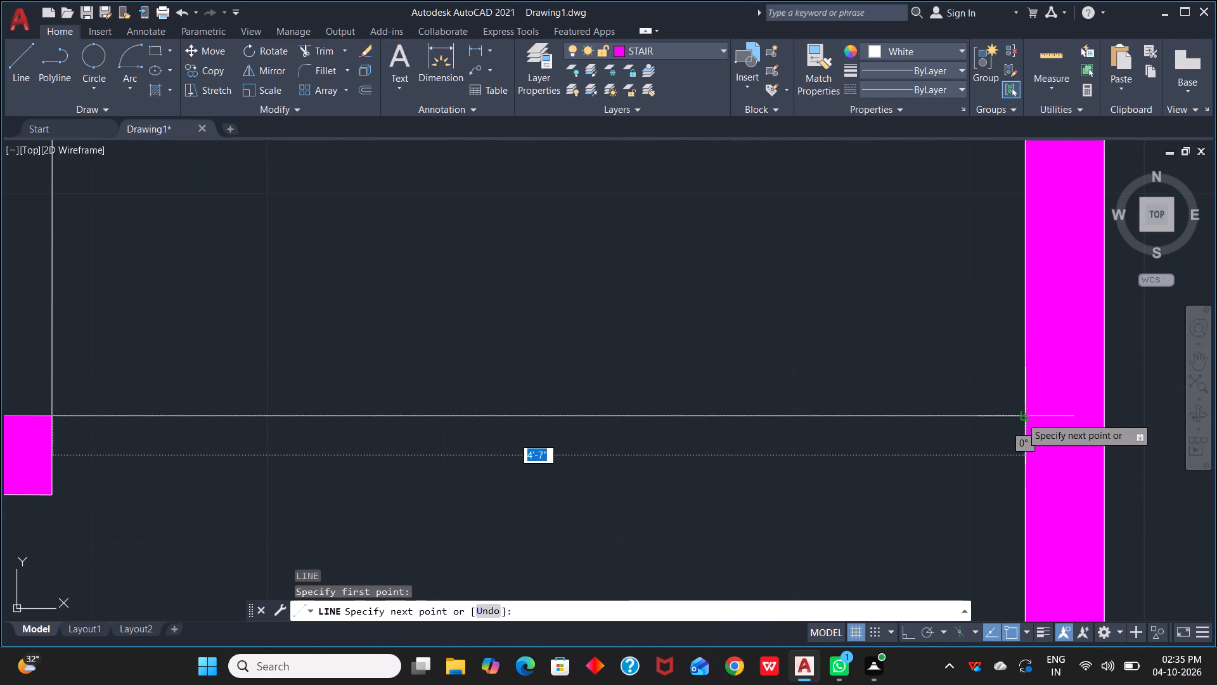
pyautogui.click(1021, 417)
pyautogui.press('Escape')
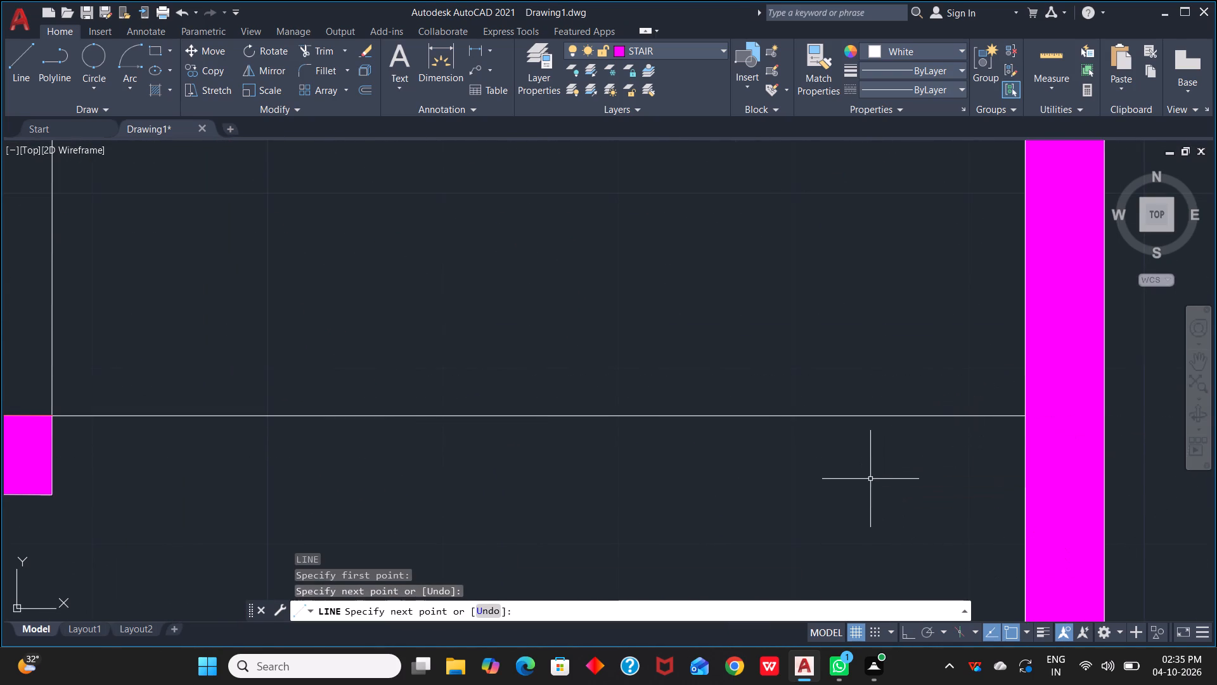
# Draw a parallel line about 4'-8" long from the lower end corner of the bath's lower wall to the same partition.
pyautogui.scroll(1, 281, 492)
pyautogui.scroll(-3, 273, 474)
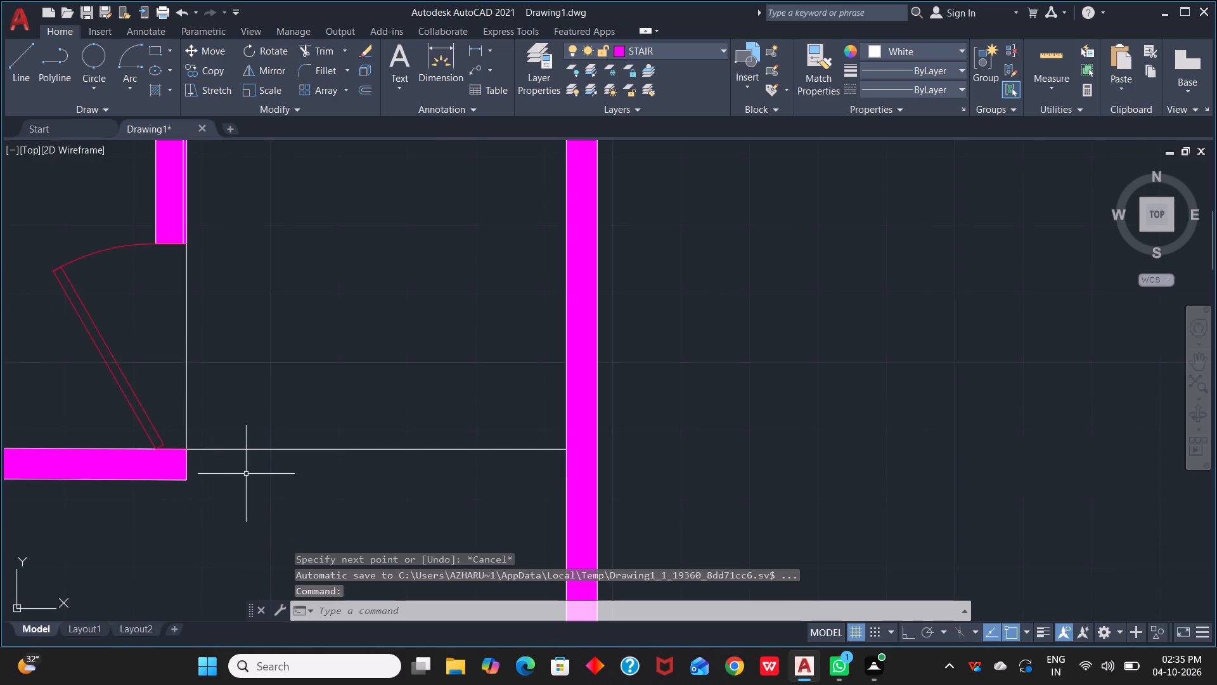
pyautogui.press('l')
pyautogui.press('space')
pyautogui.scroll(3, 151, 480)
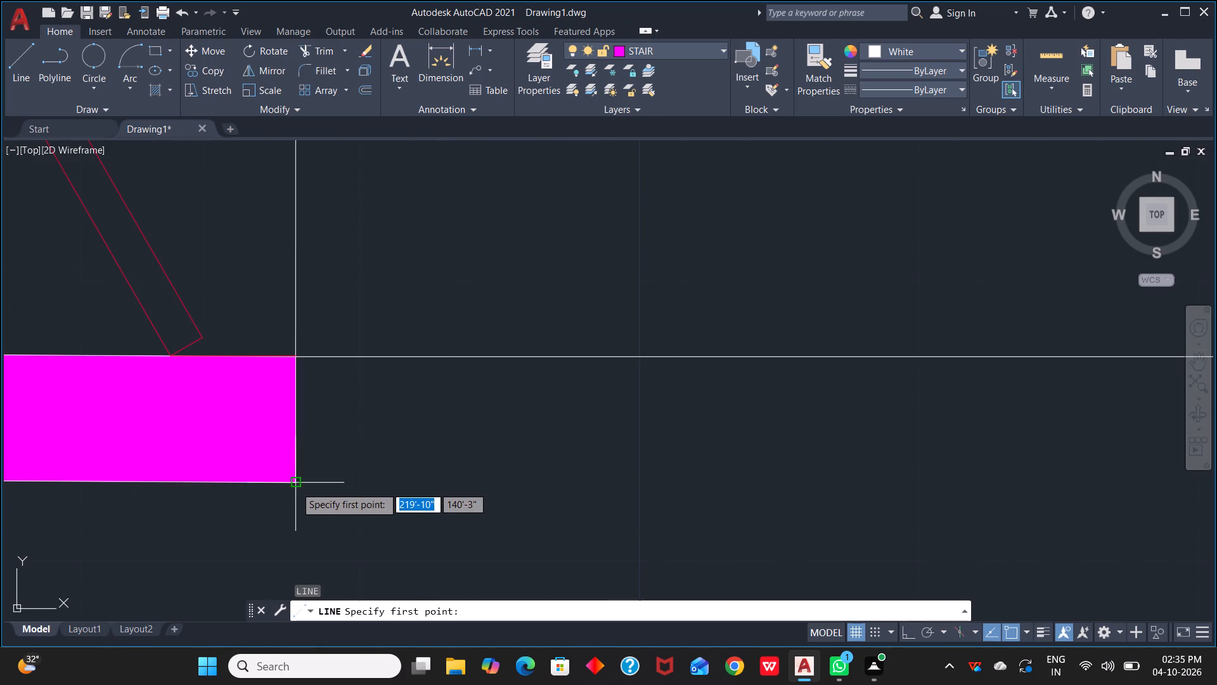
pyautogui.click(295, 486)
pyautogui.scroll(-3, 808, 485)
pyautogui.moveTo(859, 485); pyautogui.dragTo(678, 489, button='middle')
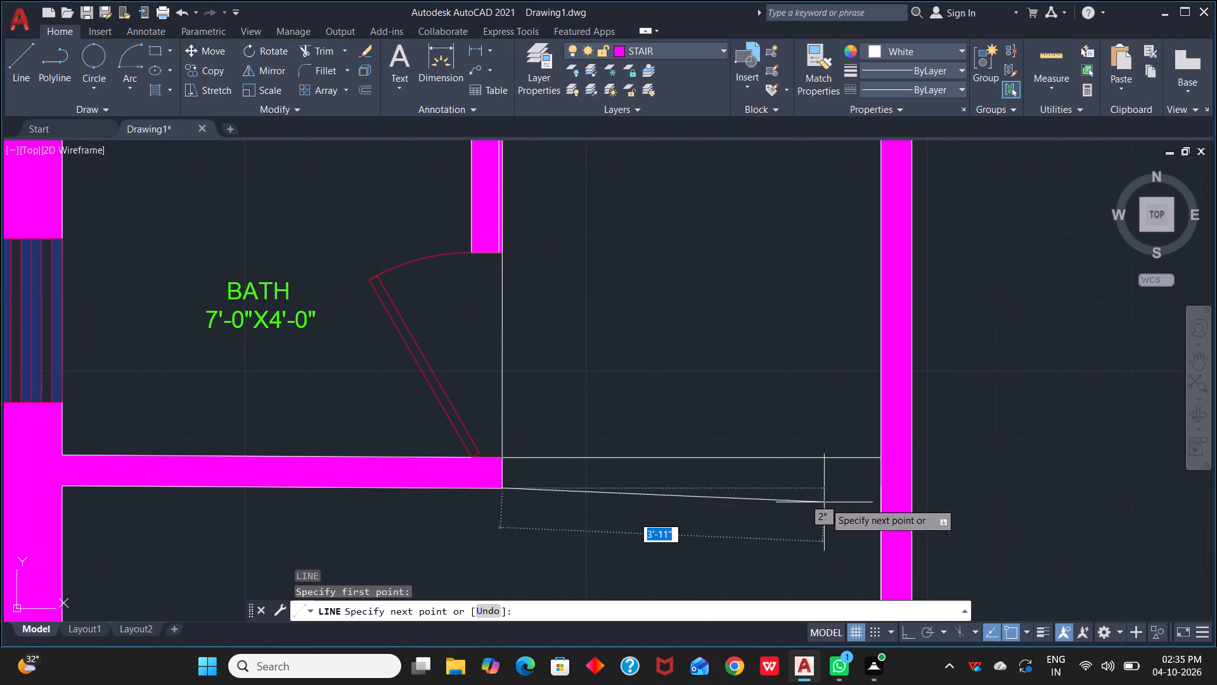
pyautogui.scroll(3, 908, 498)
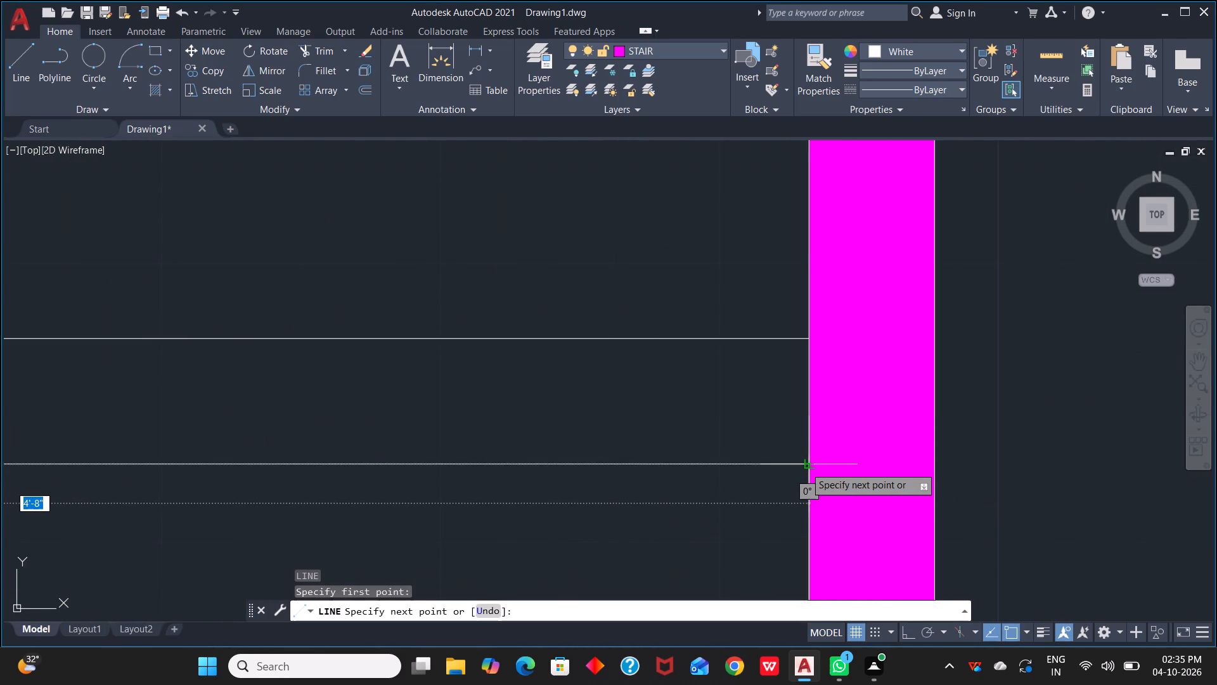
pyautogui.click(805, 467)
pyautogui.press('Escape')
pyautogui.scroll(-3, 632, 490)
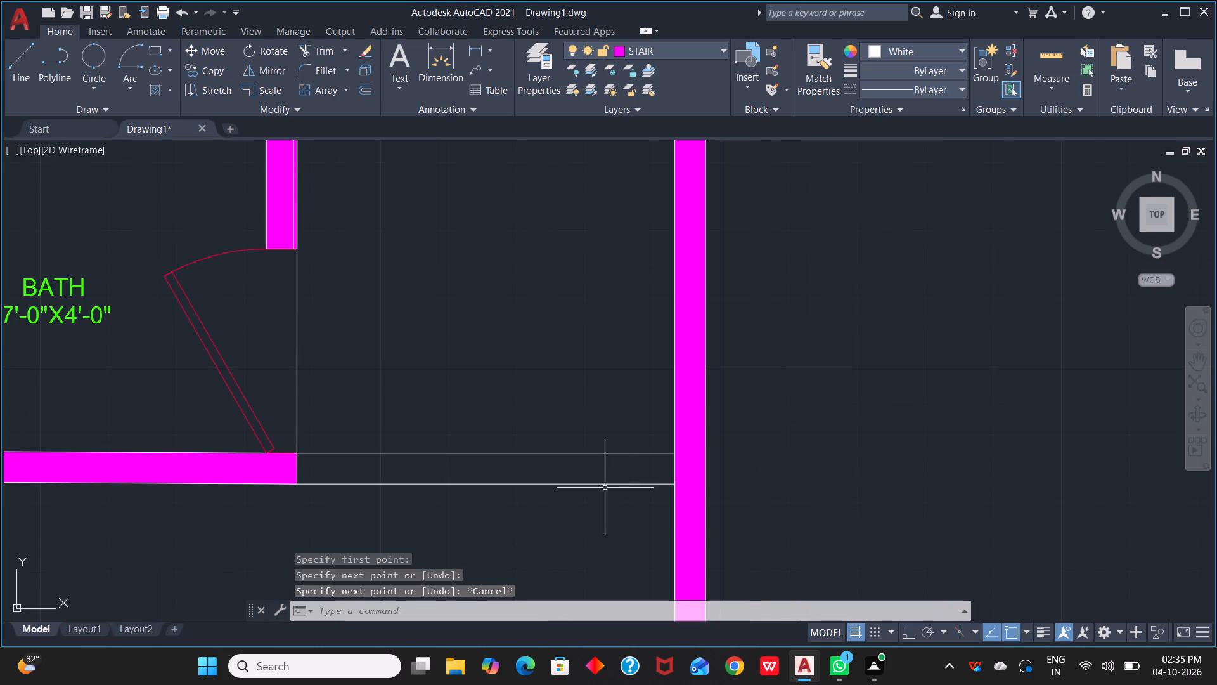
# Trim the stray line inside the wall stub above the bath door and the line across the door opening.
pyautogui.scroll(-3, 465, 473)
pyautogui.scroll(2, 440, 452)
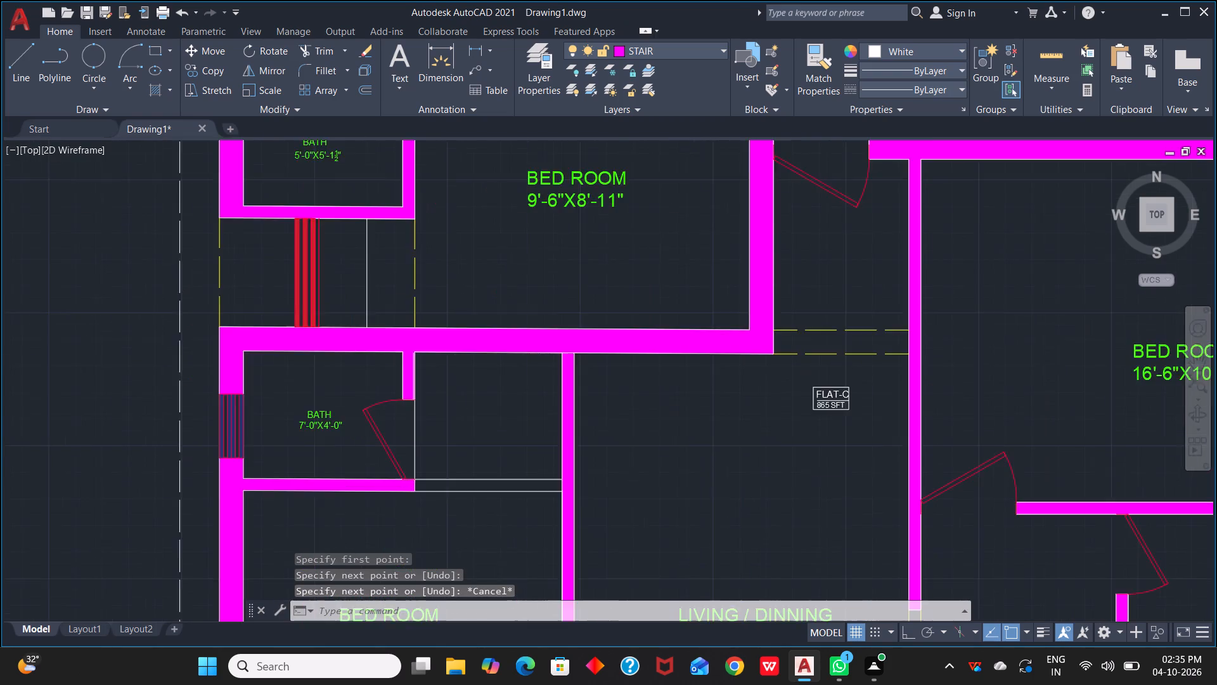
pyautogui.press('t')
pyautogui.press('r')
pyautogui.press('space')
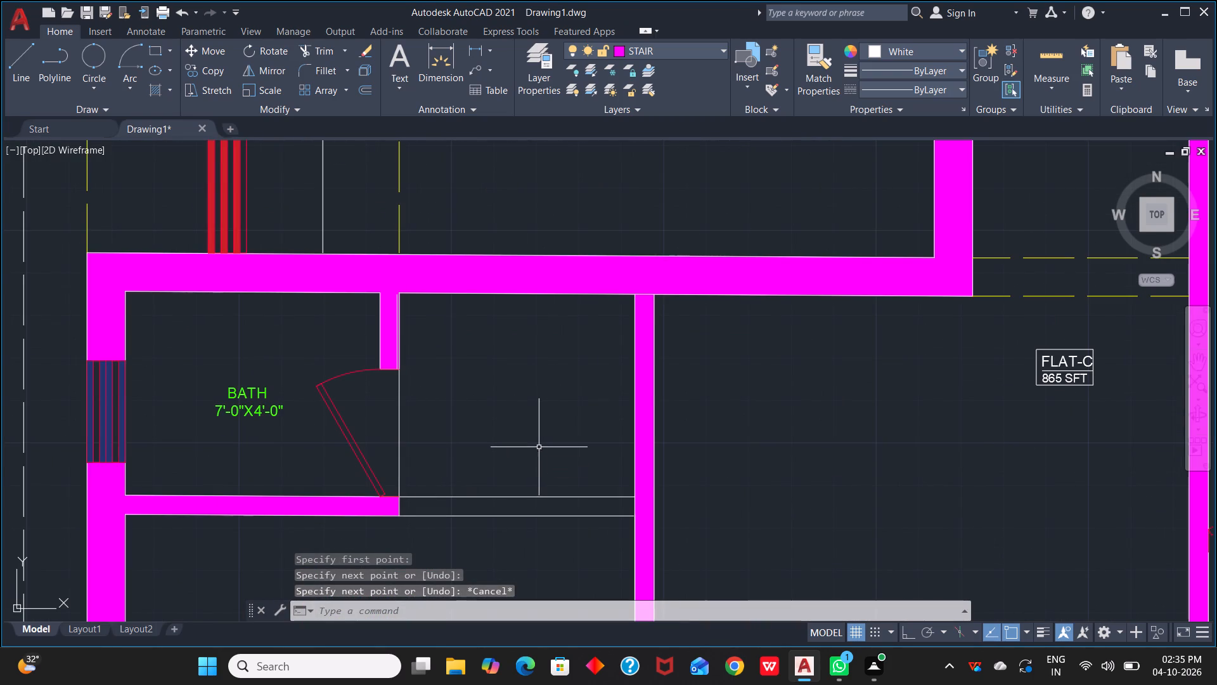
pyautogui.scroll(3, 444, 436)
pyautogui.moveTo(397, 412); pyautogui.dragTo(731, 566, button='middle')
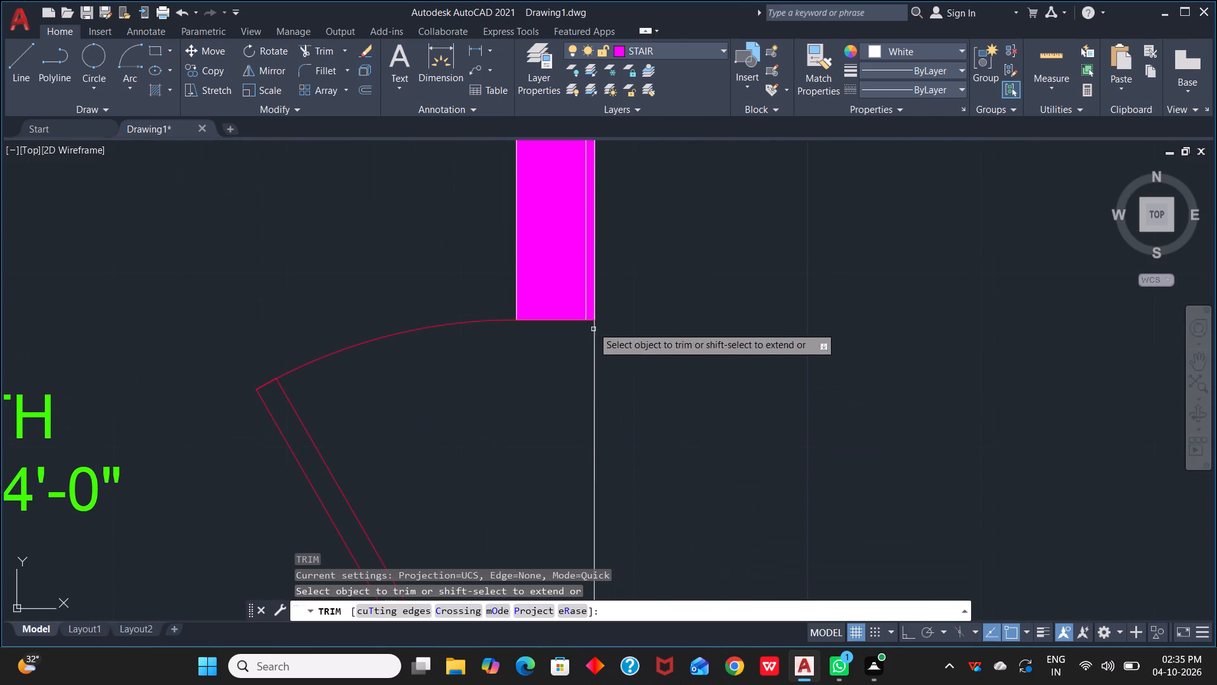
pyautogui.click(586, 294)
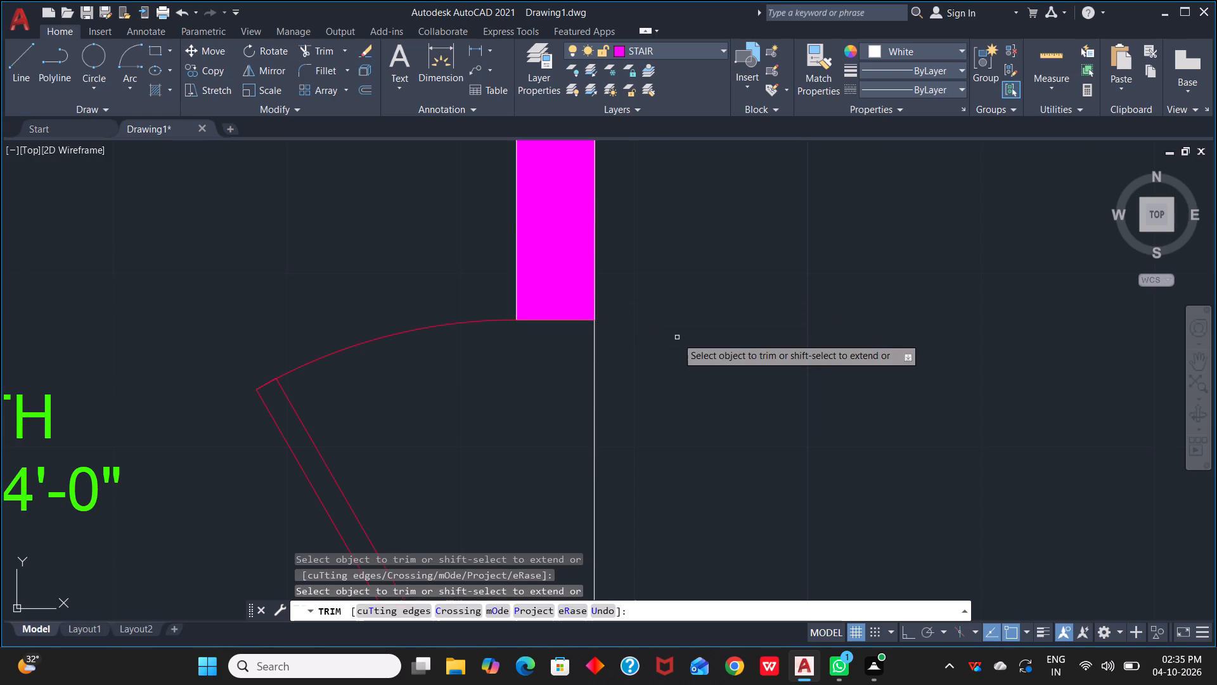
pyautogui.scroll(-2, 677, 337)
pyautogui.click(646, 415)
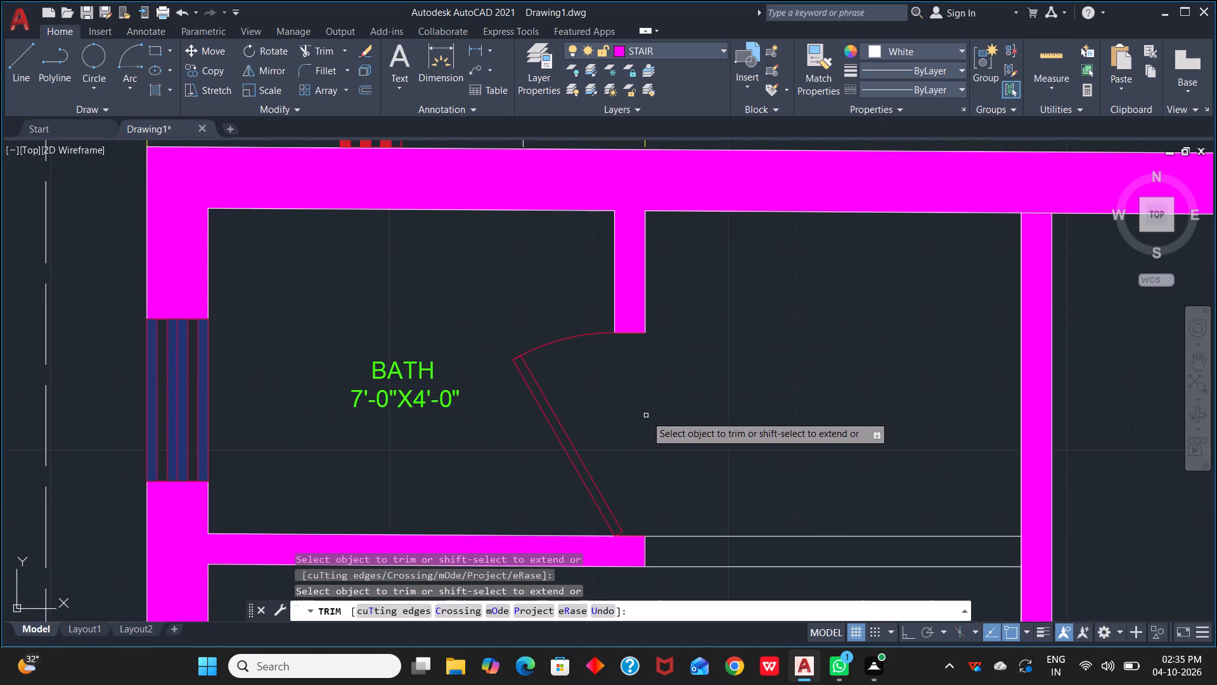
pyautogui.scroll(-2, 753, 432)
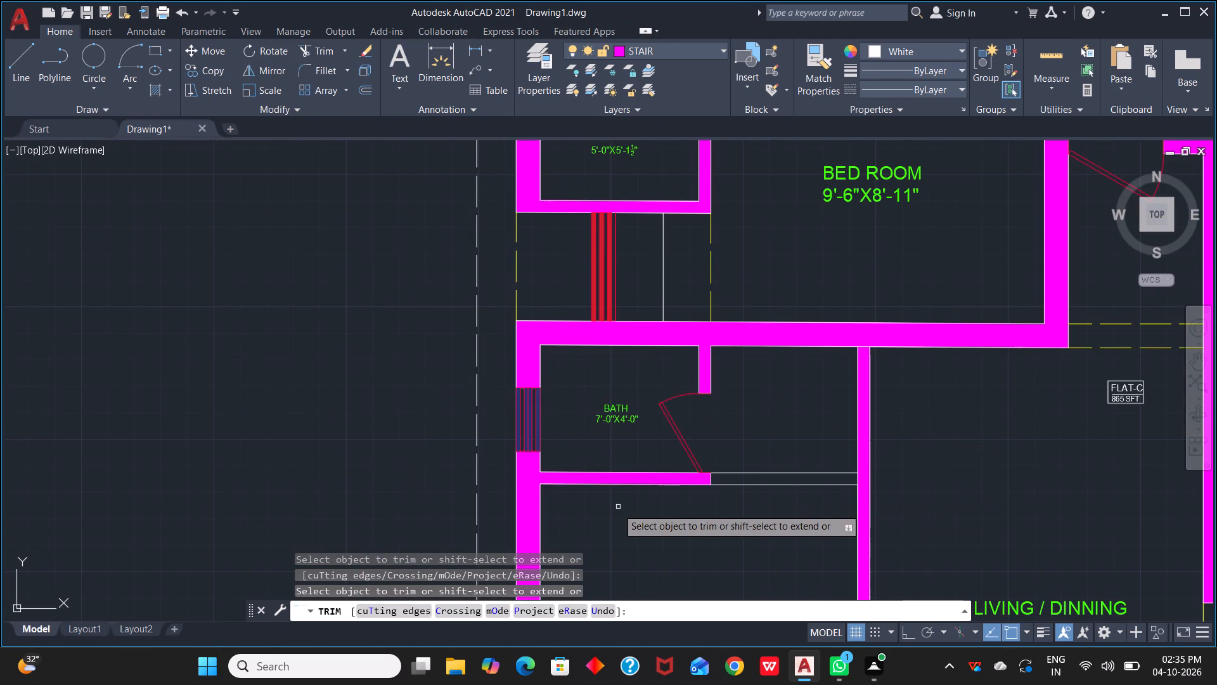
pyautogui.press('Escape')
pyautogui.press('Escape')
# Match the dashed outer boundary line's properties onto the two lines joining the 7'-0"X4'-0" bath's lower wall to the bedroom-living partition.
pyautogui.press('m')
pyautogui.press('a')
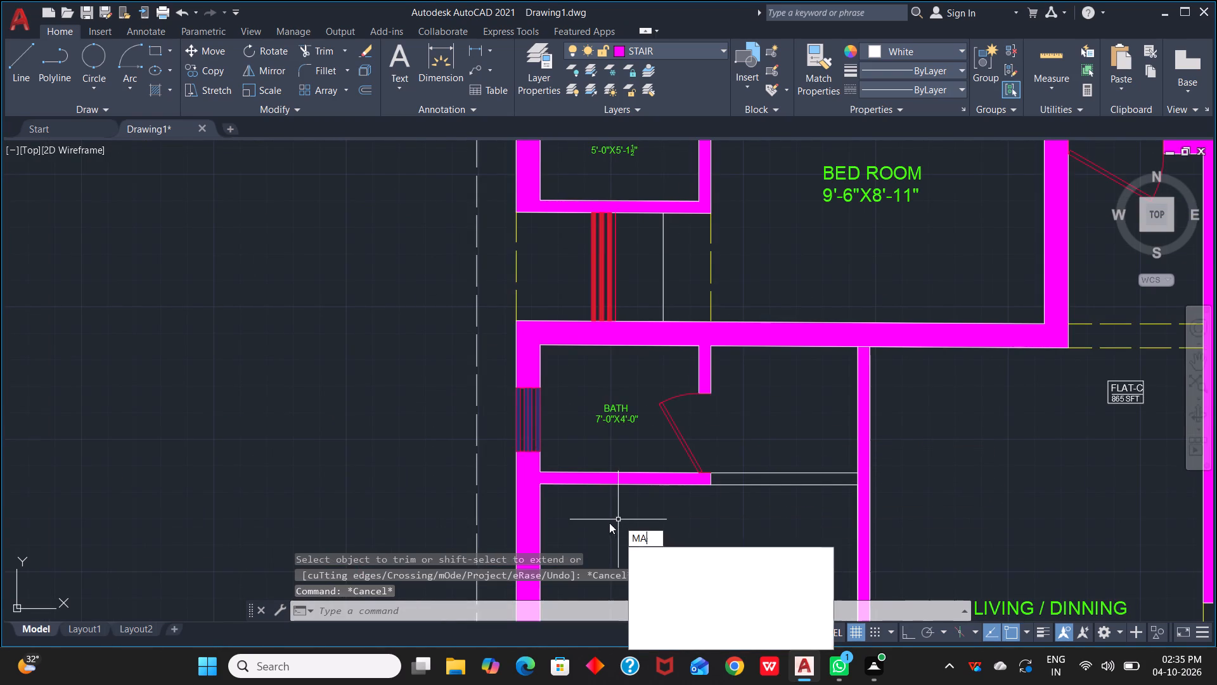
pyautogui.press('space')
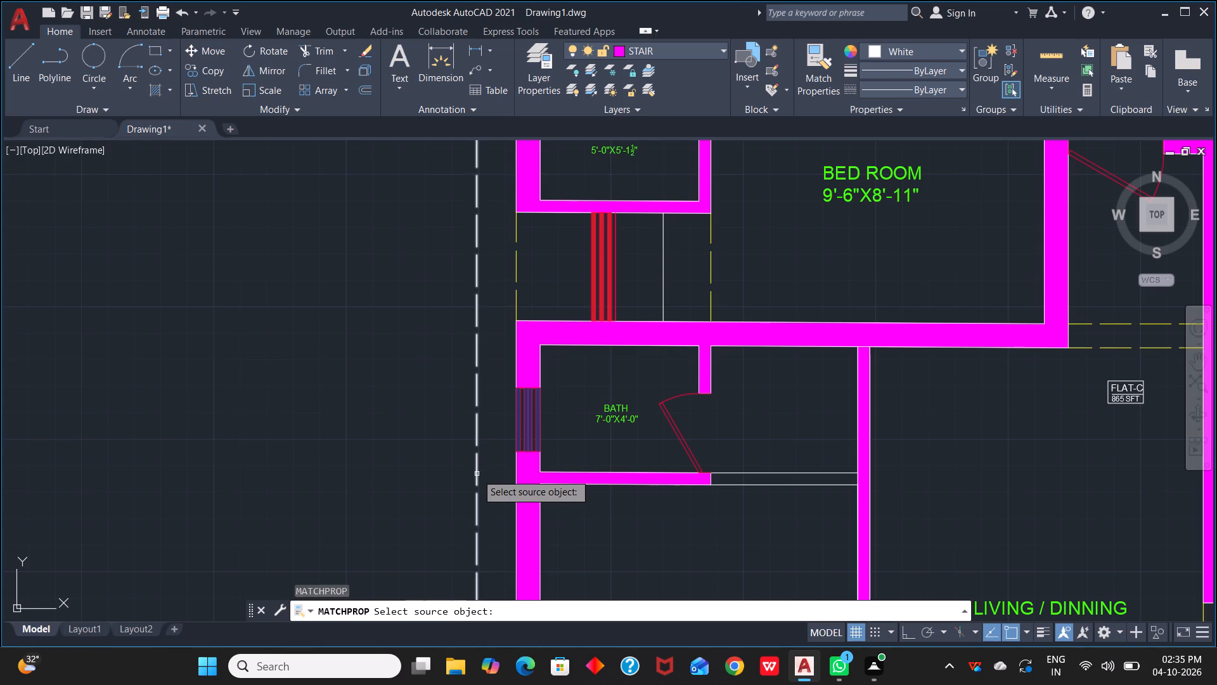
pyautogui.click(477, 474)
pyautogui.click(776, 474)
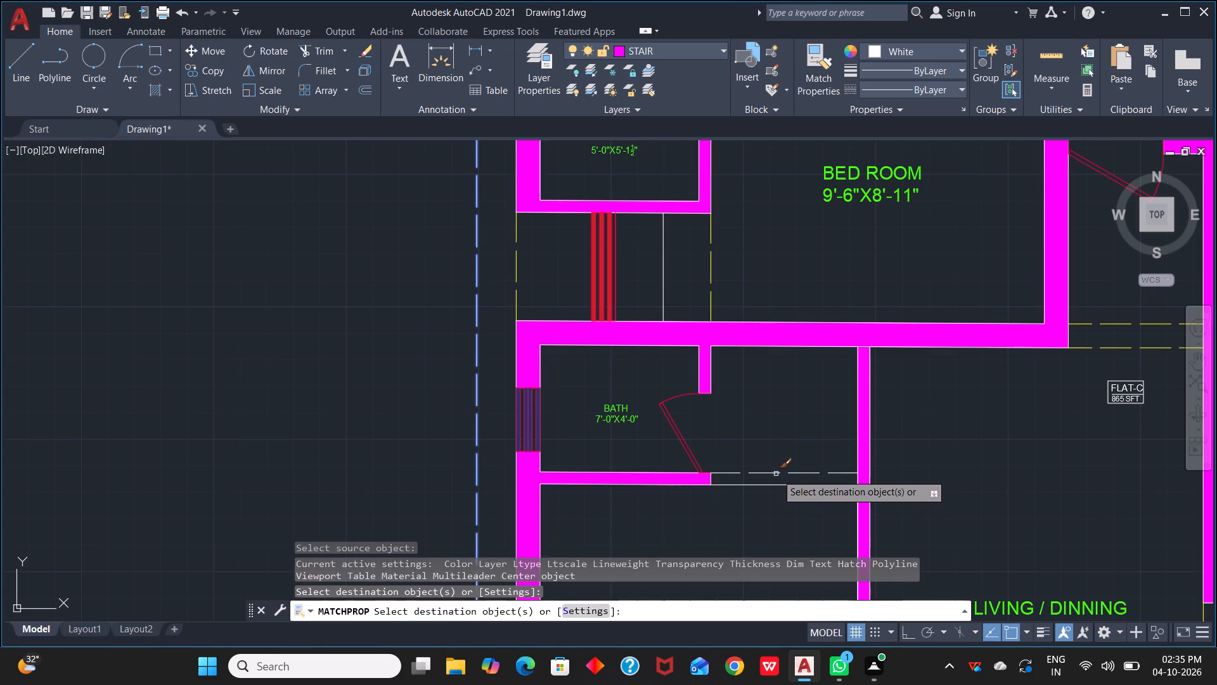
pyautogui.click(778, 486)
pyautogui.press('Escape')
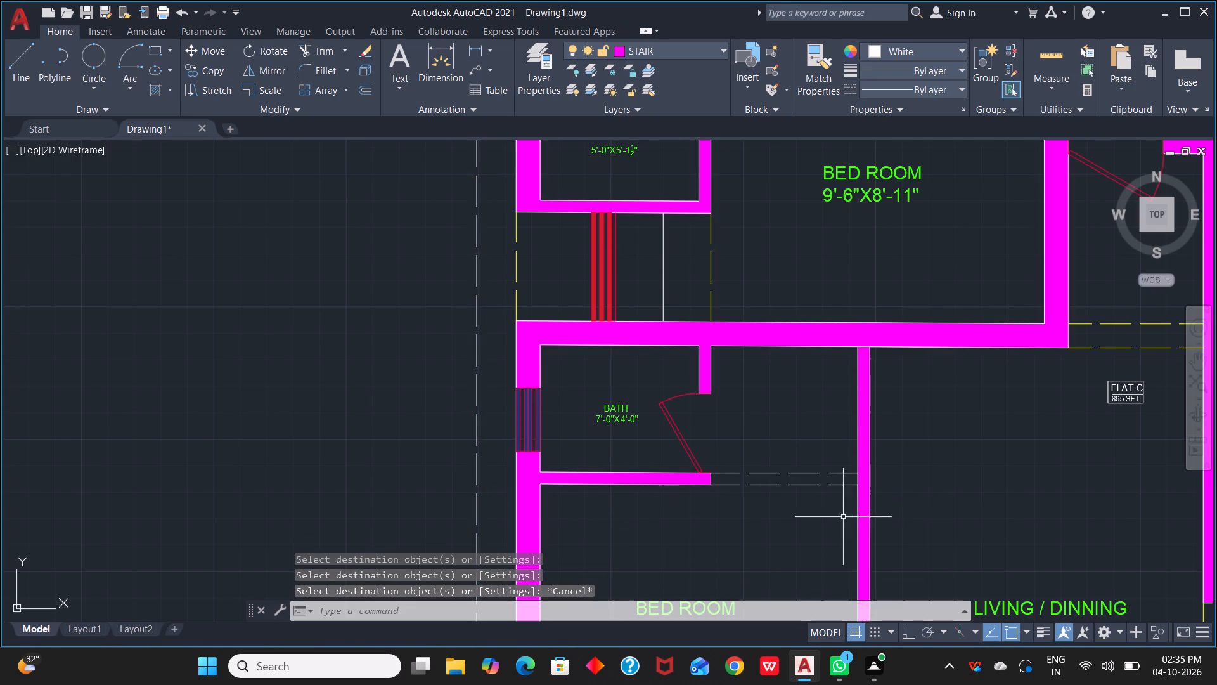
# Move the two dashed lines beside the 7'-0"X4'-0" bath's lower wall to the OPEN DOOR layer.
pyautogui.scroll(-1, 791, 512)
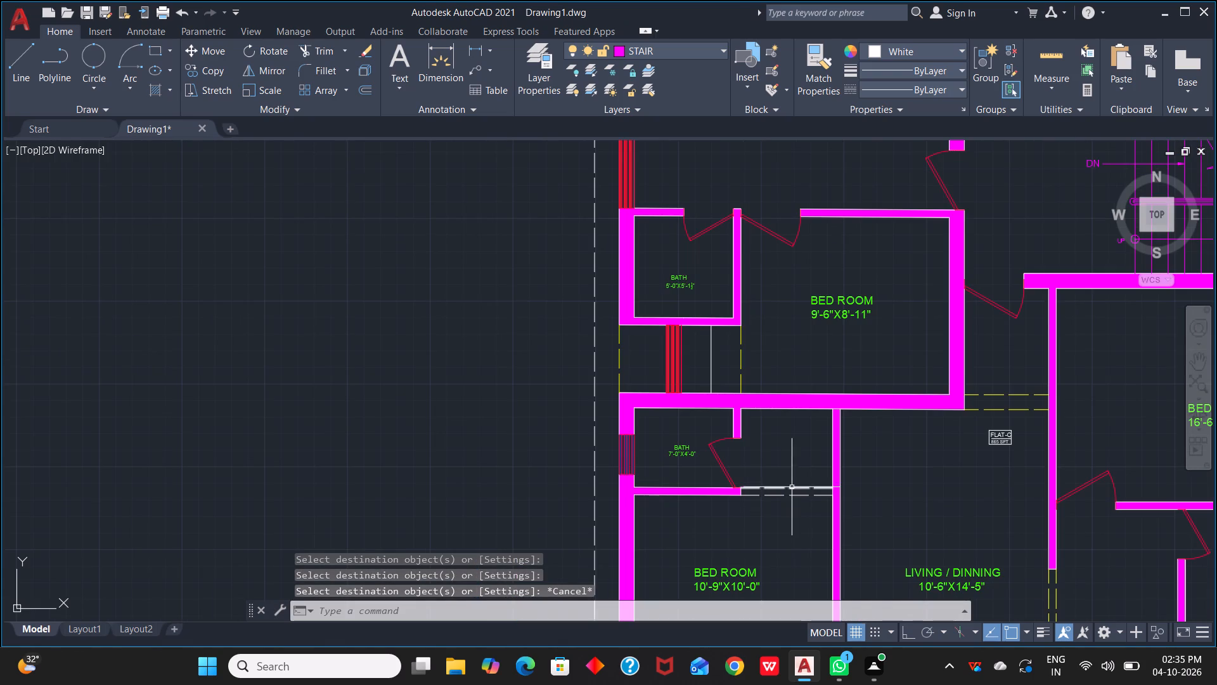
pyautogui.click(794, 488)
pyautogui.click(804, 499)
pyautogui.click(804, 497)
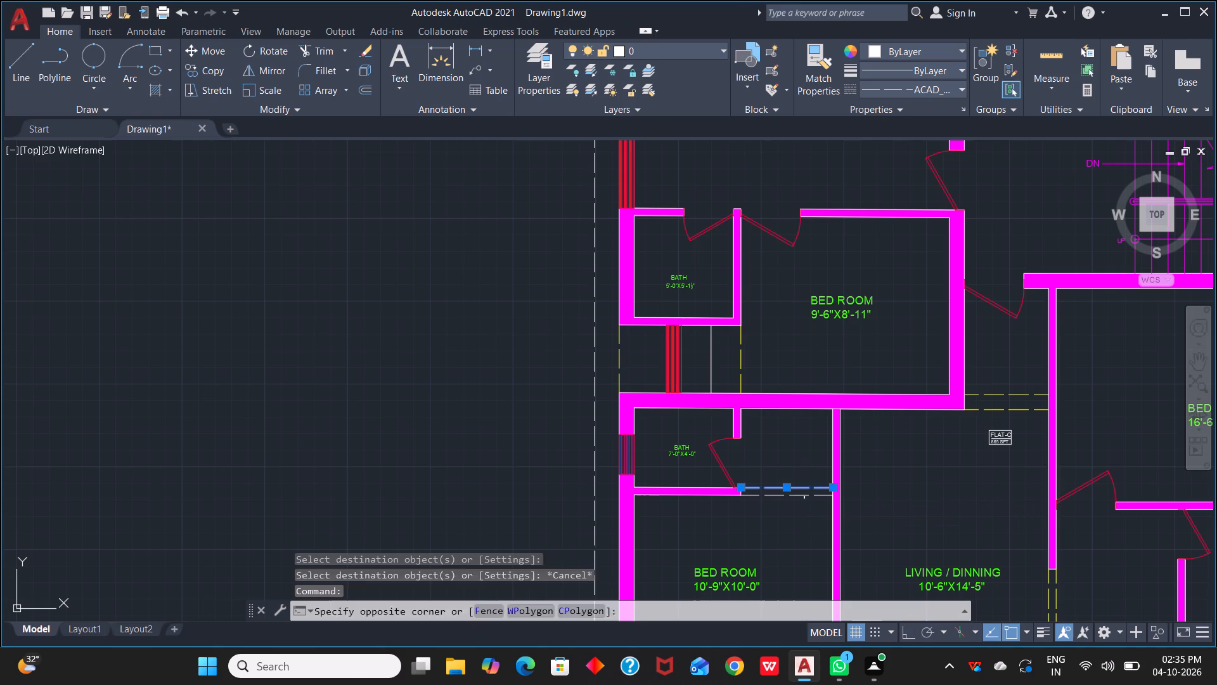
pyautogui.click(801, 496)
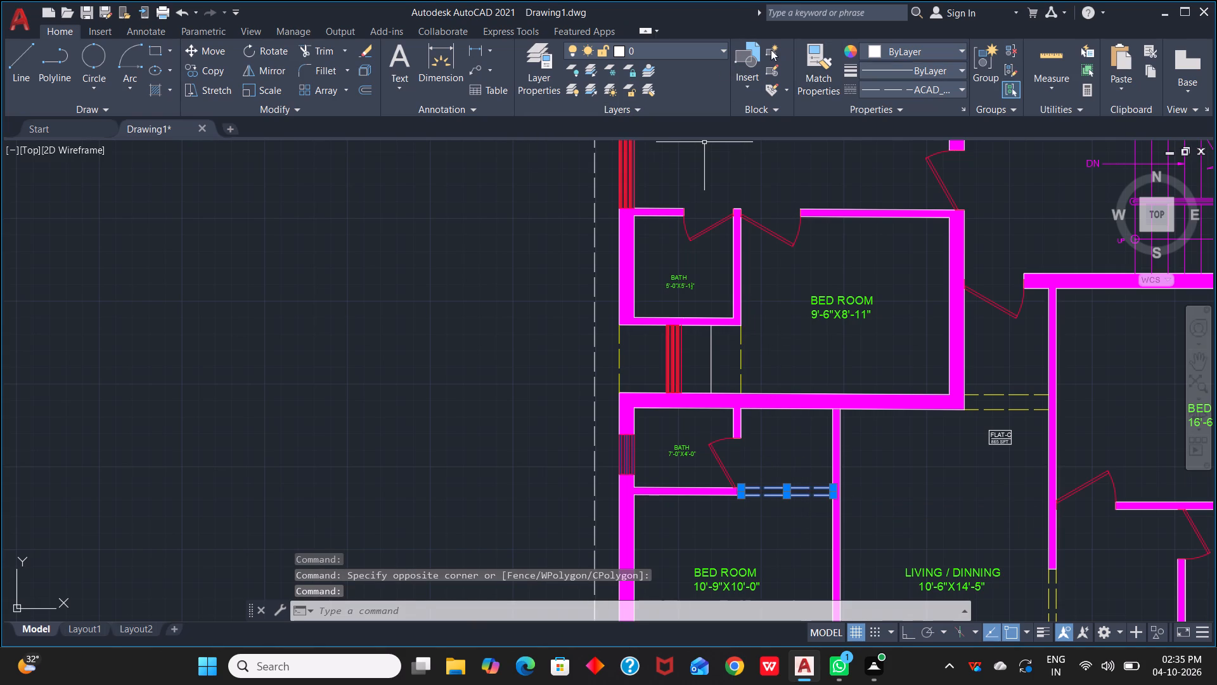
pyautogui.click(726, 48)
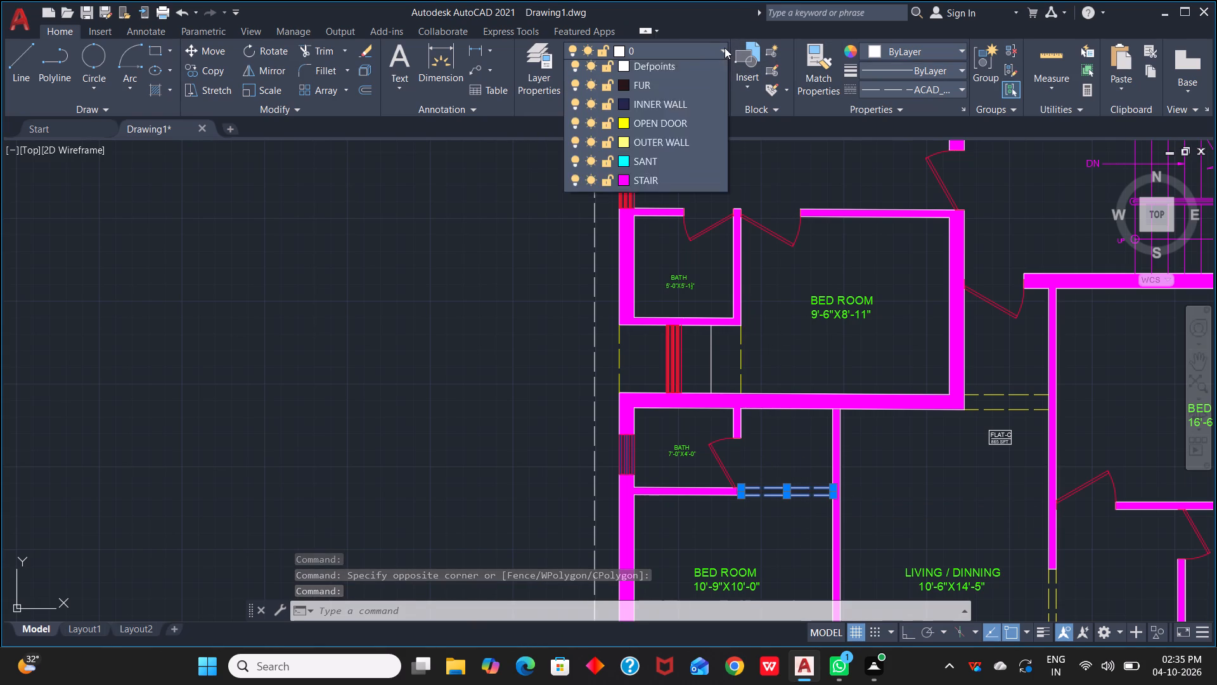
pyautogui.click(685, 189)
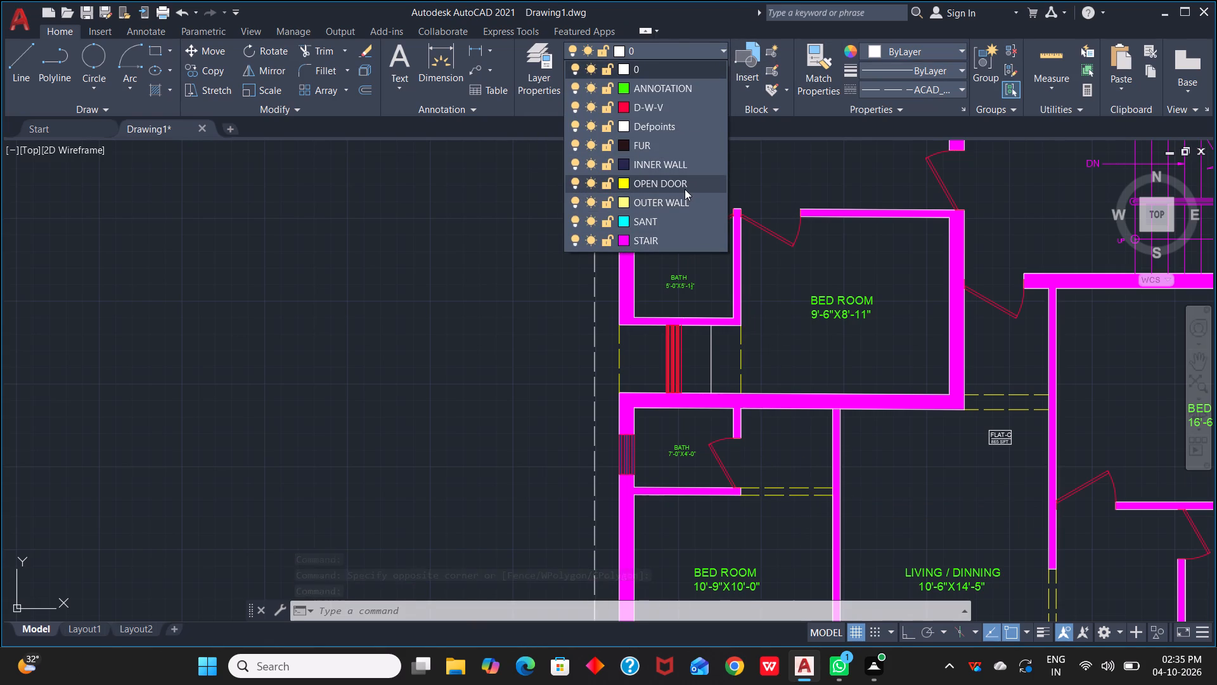
pyautogui.press('Escape')
# Review the whole floor plan for lines that still need their layer changed.
pyautogui.scroll(-3, 785, 408)
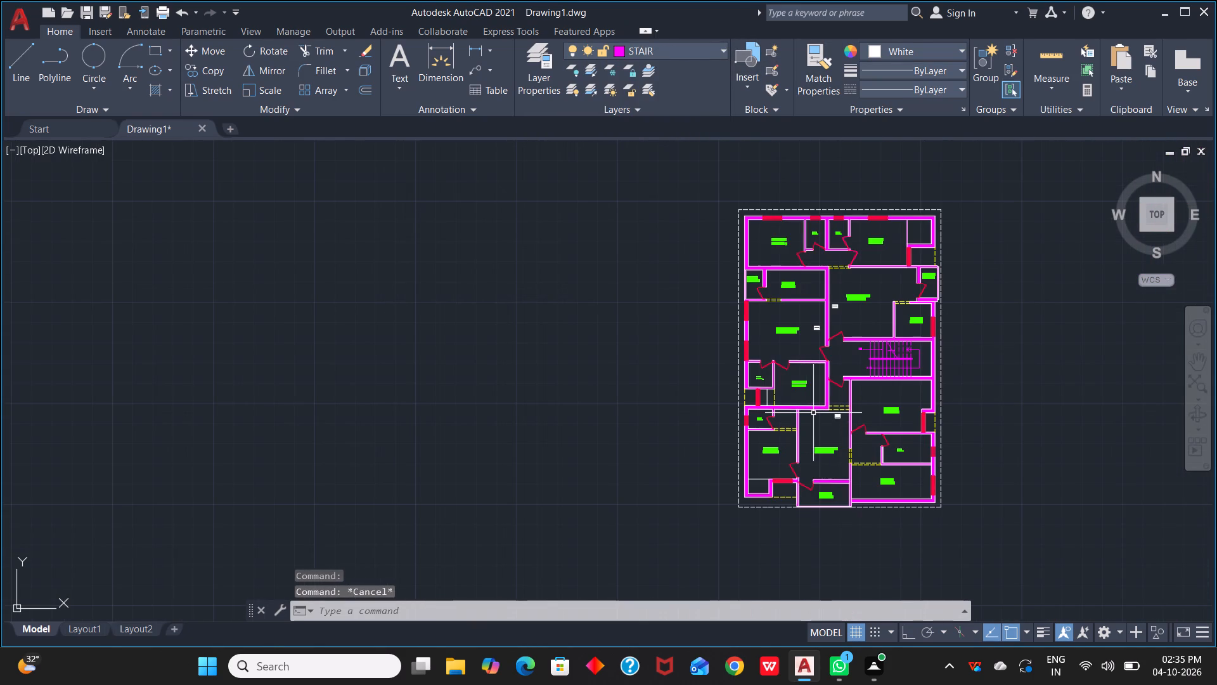
pyautogui.scroll(1, 846, 332)
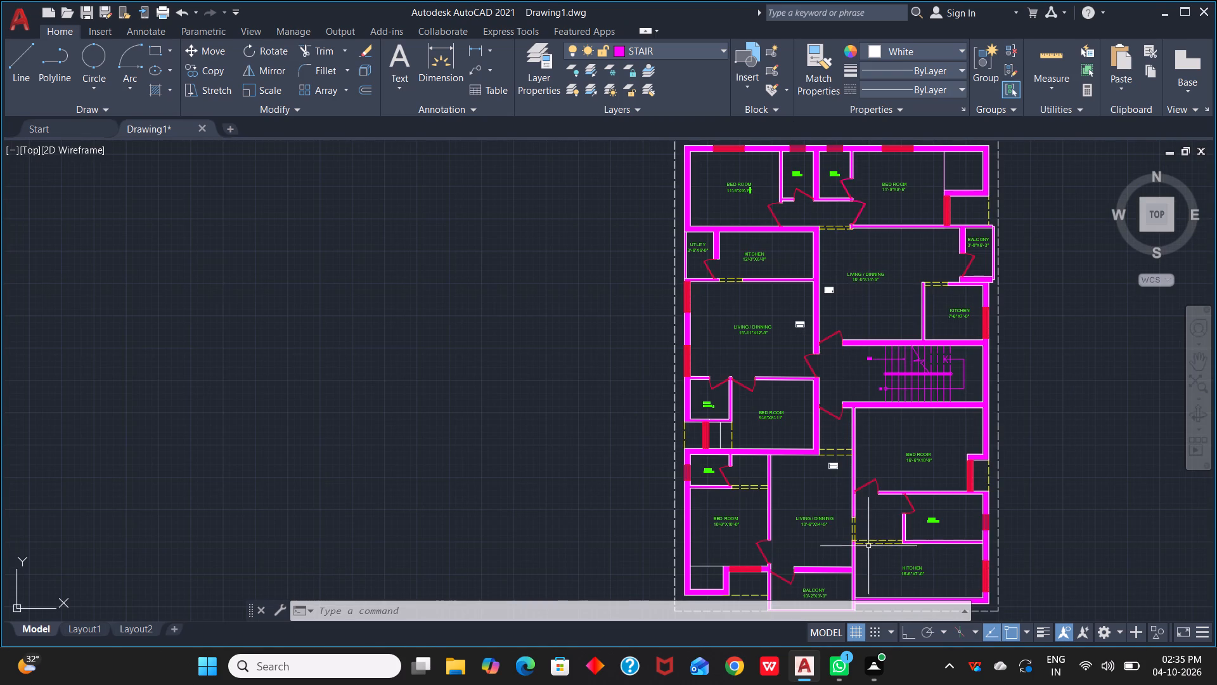
pyautogui.scroll(-1, 884, 531)
pyautogui.moveTo(884, 531); pyautogui.dragTo(936, 461, button='middle')
pyautogui.scroll(1, 887, 491)
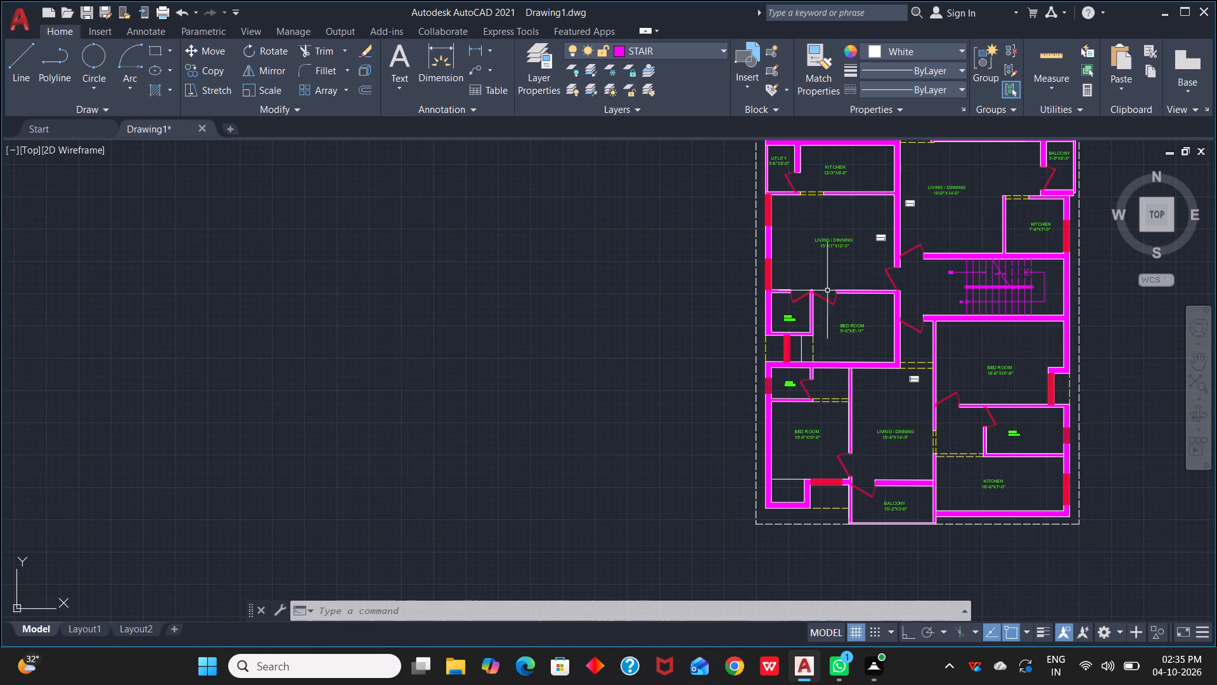
pyautogui.scroll(-1, 853, 267)
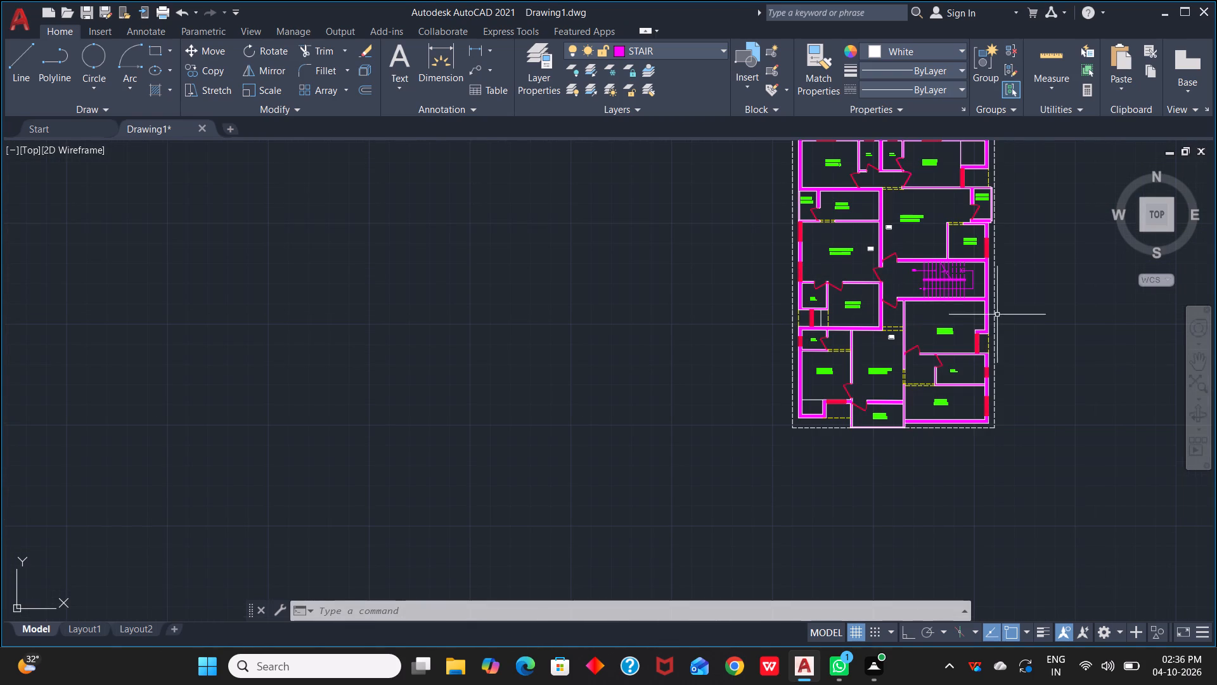
pyautogui.moveTo(933, 316); pyautogui.dragTo(940, 486, button='middle')
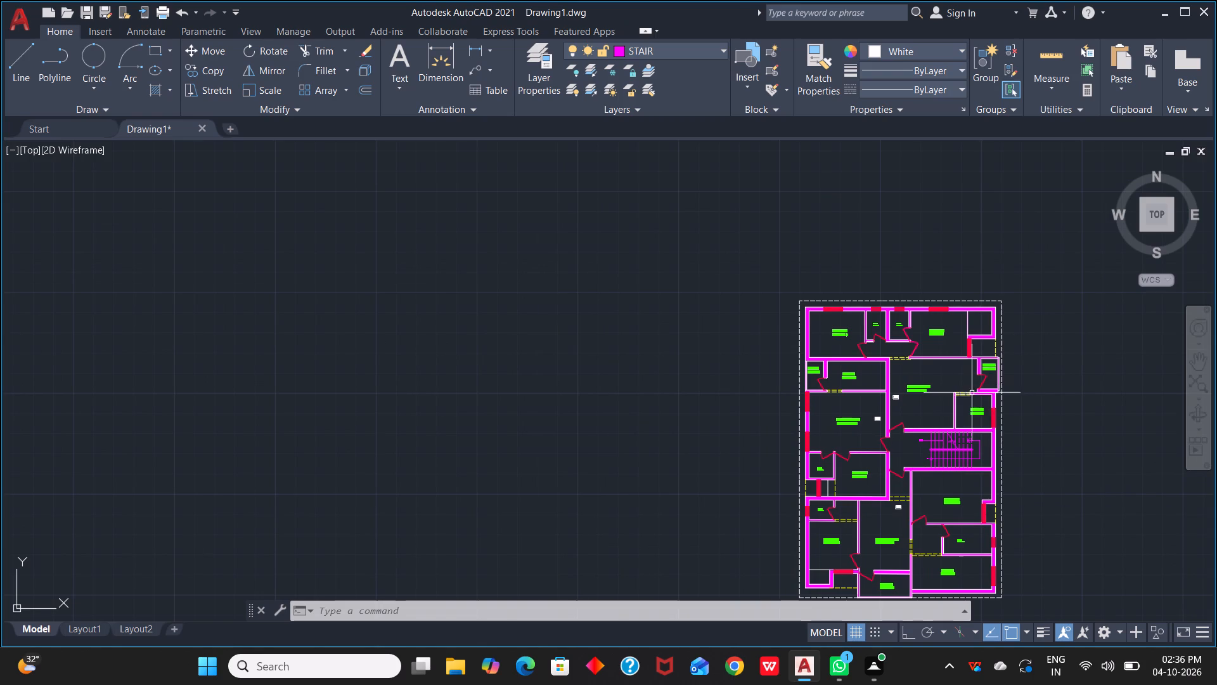
# Move the dashed outer boundary lines on all four sides of the plan to the OPEN DOOR layer.
pyautogui.scroll(1, 972, 386)
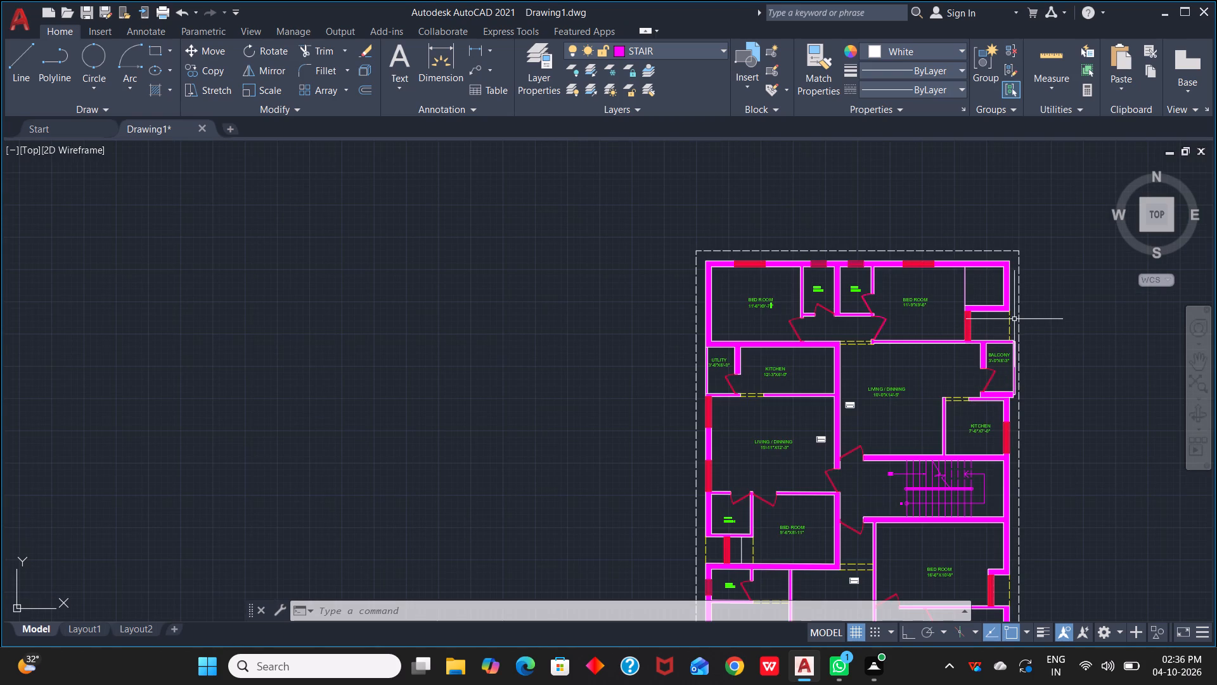
pyautogui.click(1019, 319)
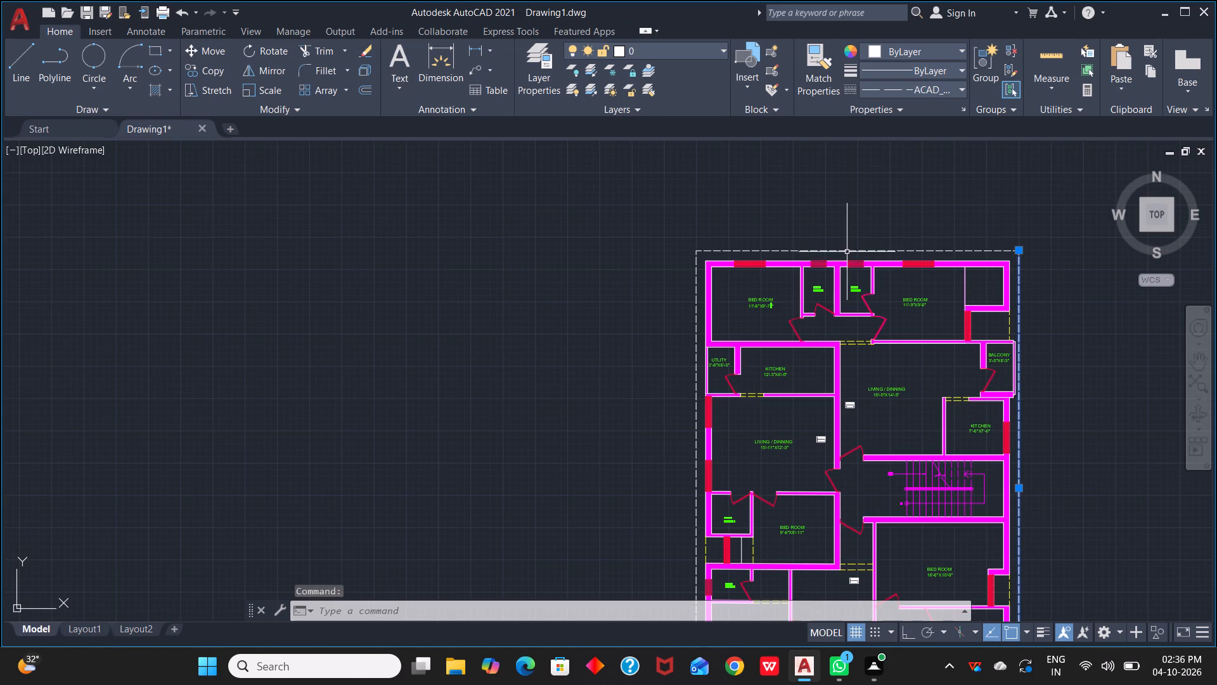
pyautogui.click(847, 252)
pyautogui.click(697, 334)
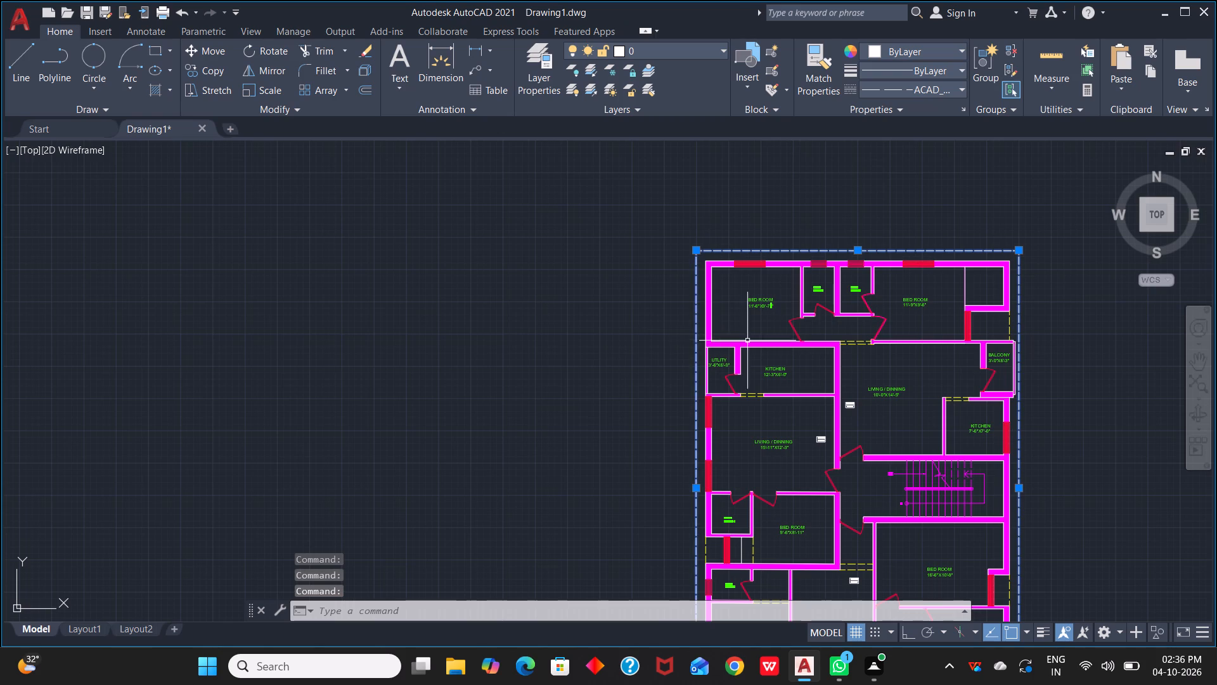
pyautogui.scroll(-2, 747, 341)
pyautogui.moveTo(789, 426); pyautogui.dragTo(831, 257, button='middle')
pyautogui.scroll(2, 847, 348)
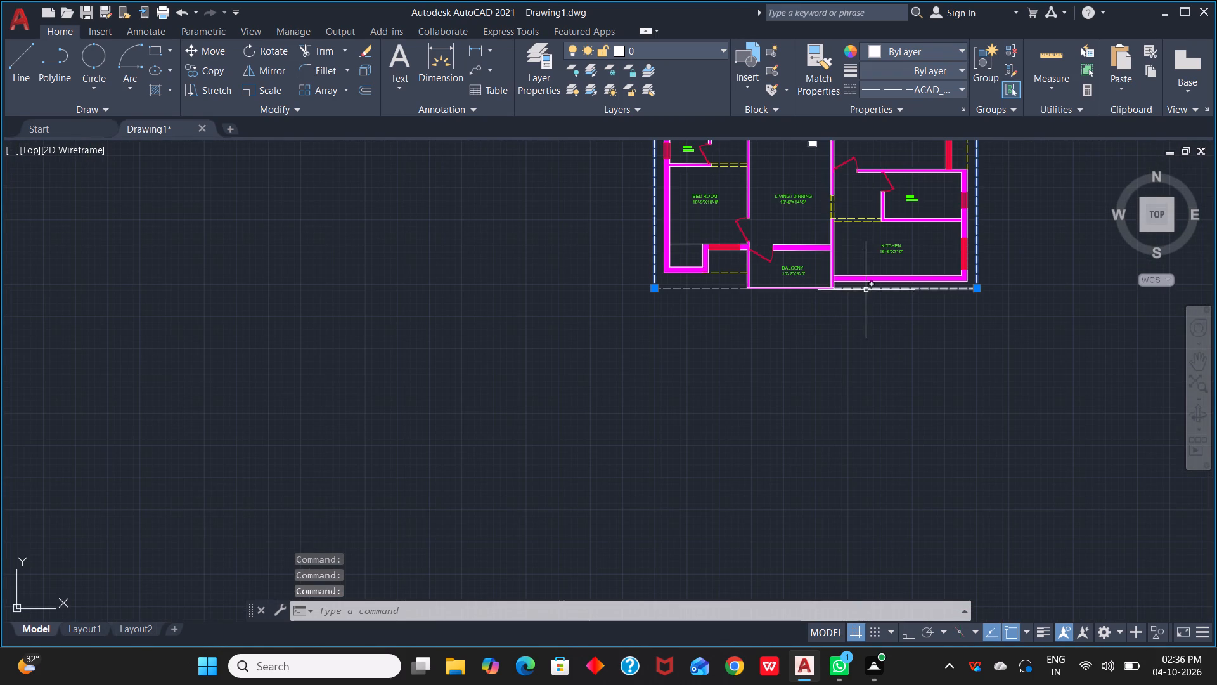
pyautogui.click(866, 290)
pyautogui.click(698, 289)
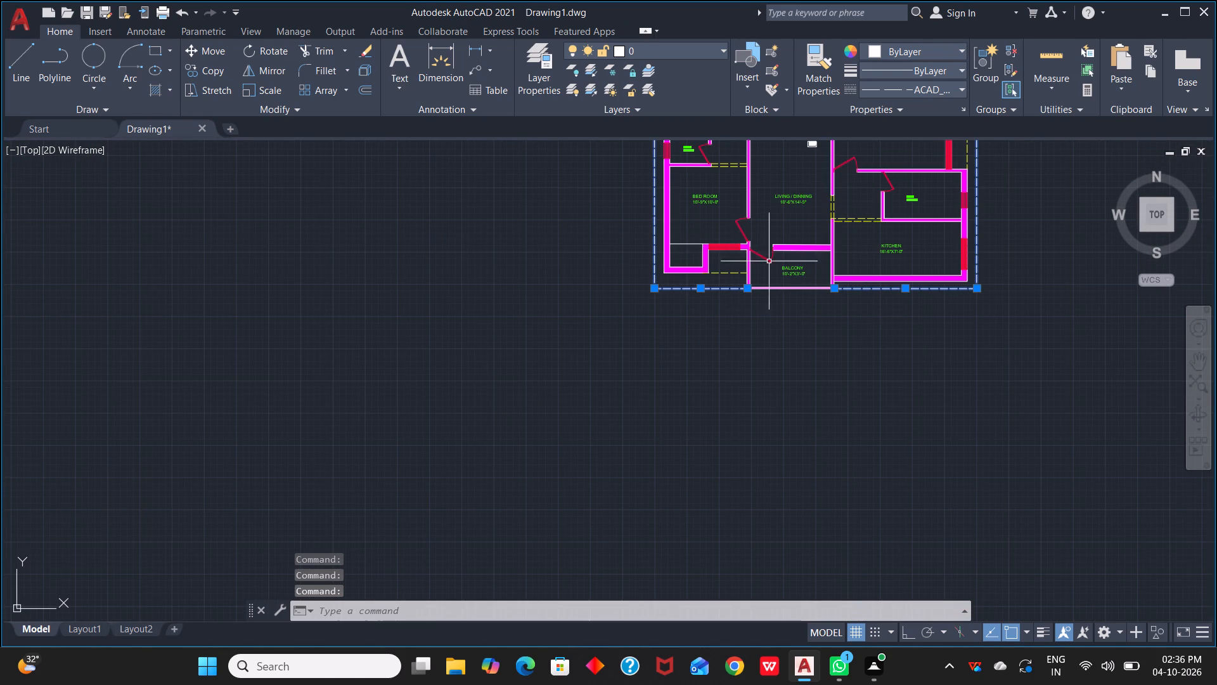
pyautogui.click(724, 47)
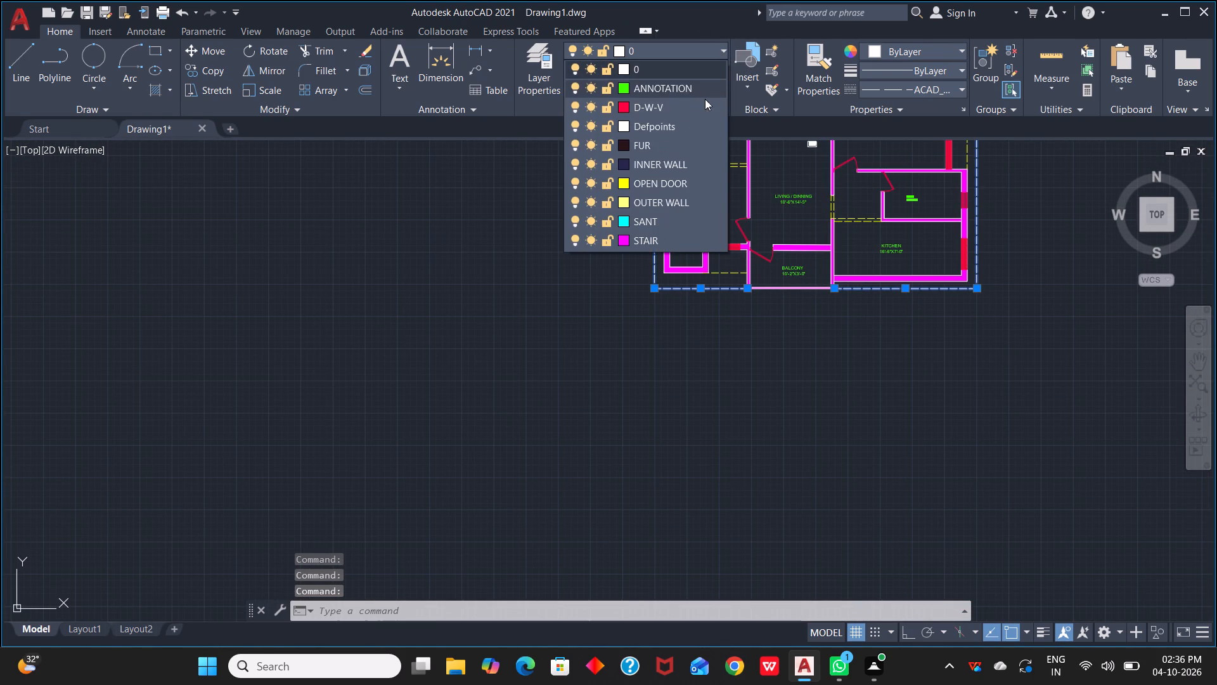
pyautogui.click(669, 186)
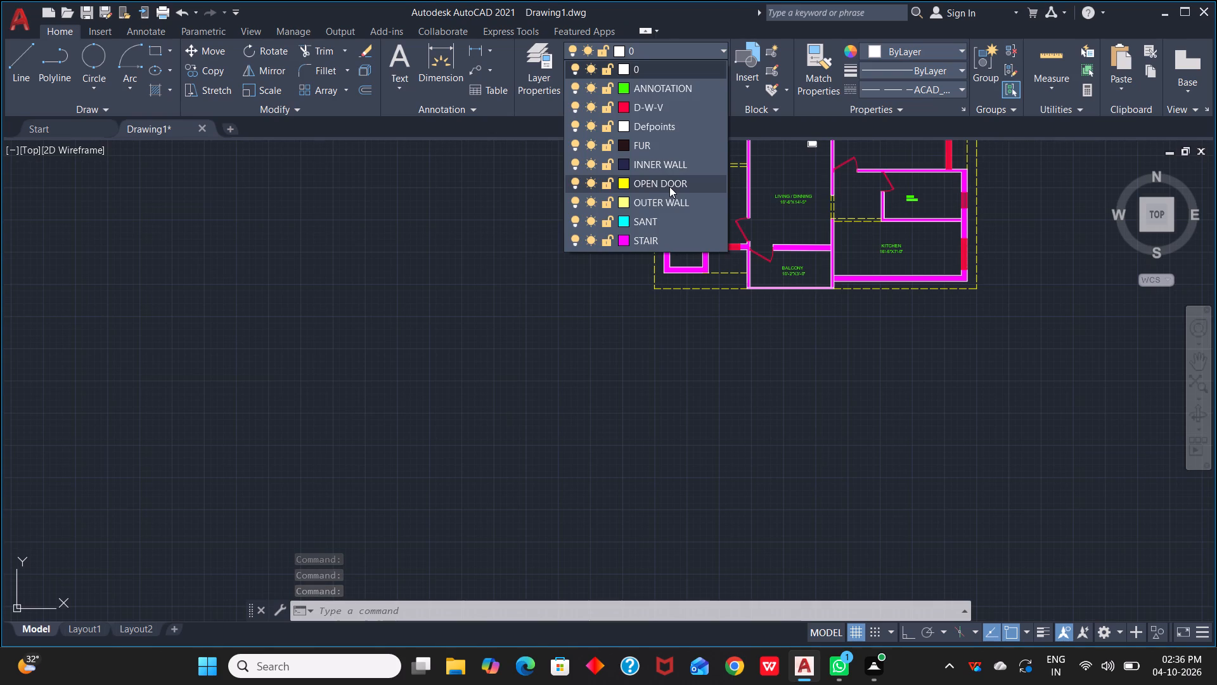
pyautogui.press('Escape')
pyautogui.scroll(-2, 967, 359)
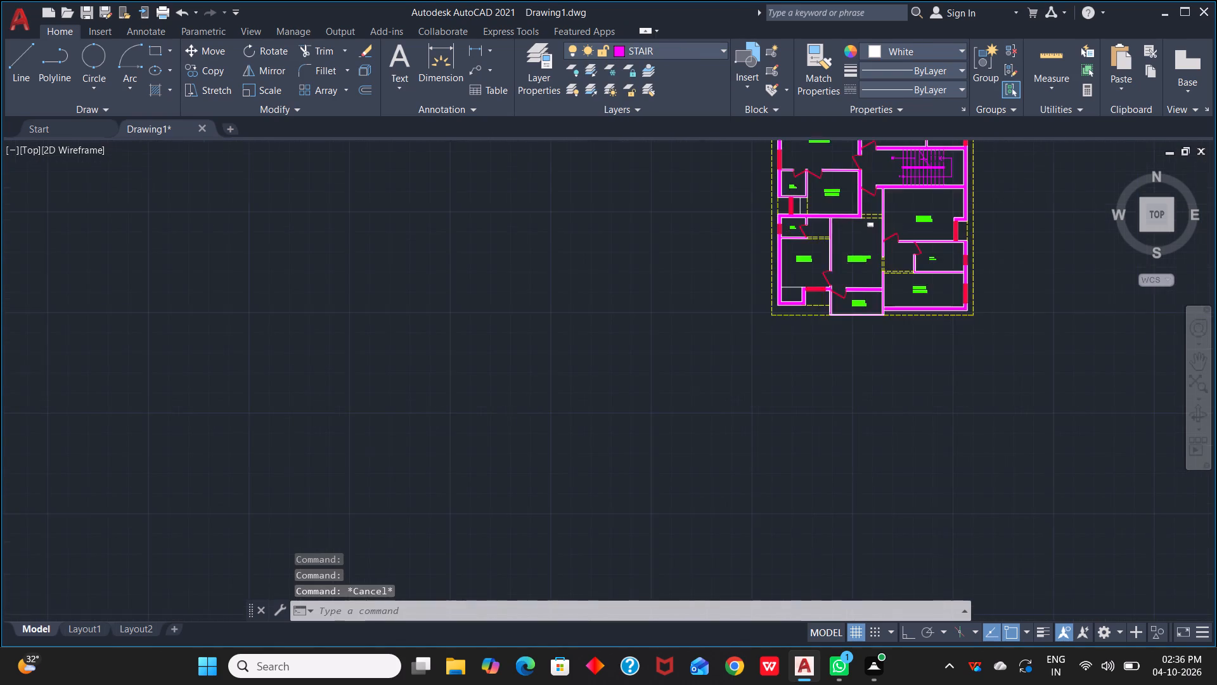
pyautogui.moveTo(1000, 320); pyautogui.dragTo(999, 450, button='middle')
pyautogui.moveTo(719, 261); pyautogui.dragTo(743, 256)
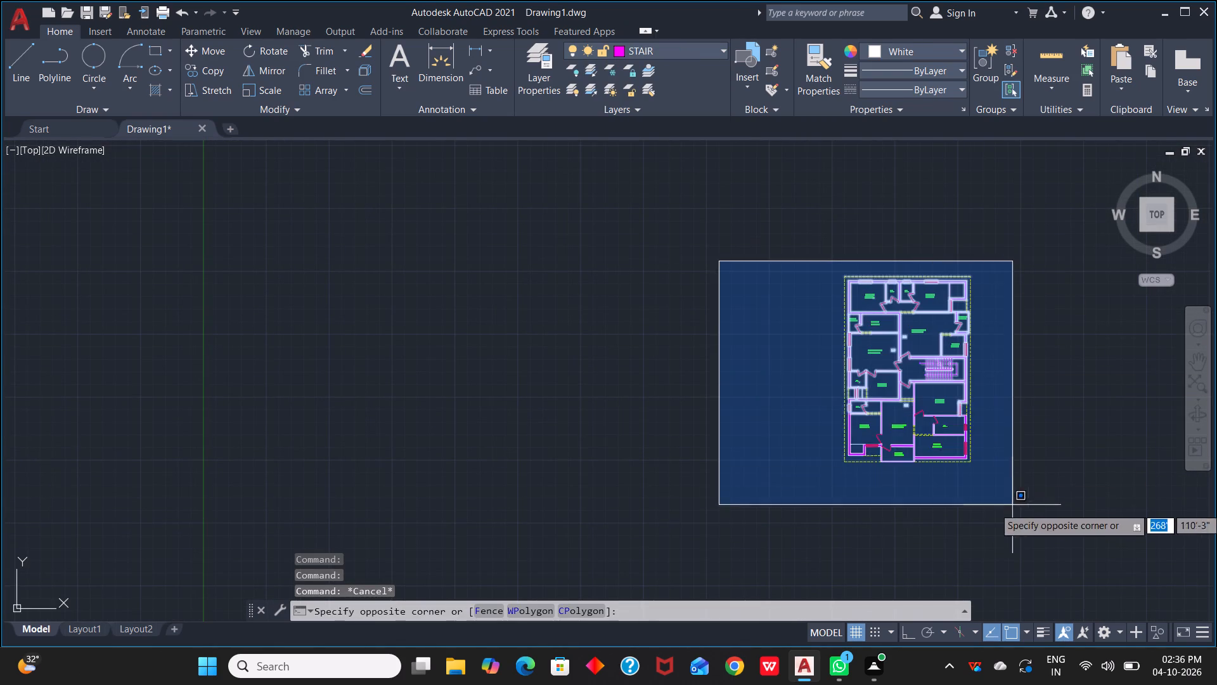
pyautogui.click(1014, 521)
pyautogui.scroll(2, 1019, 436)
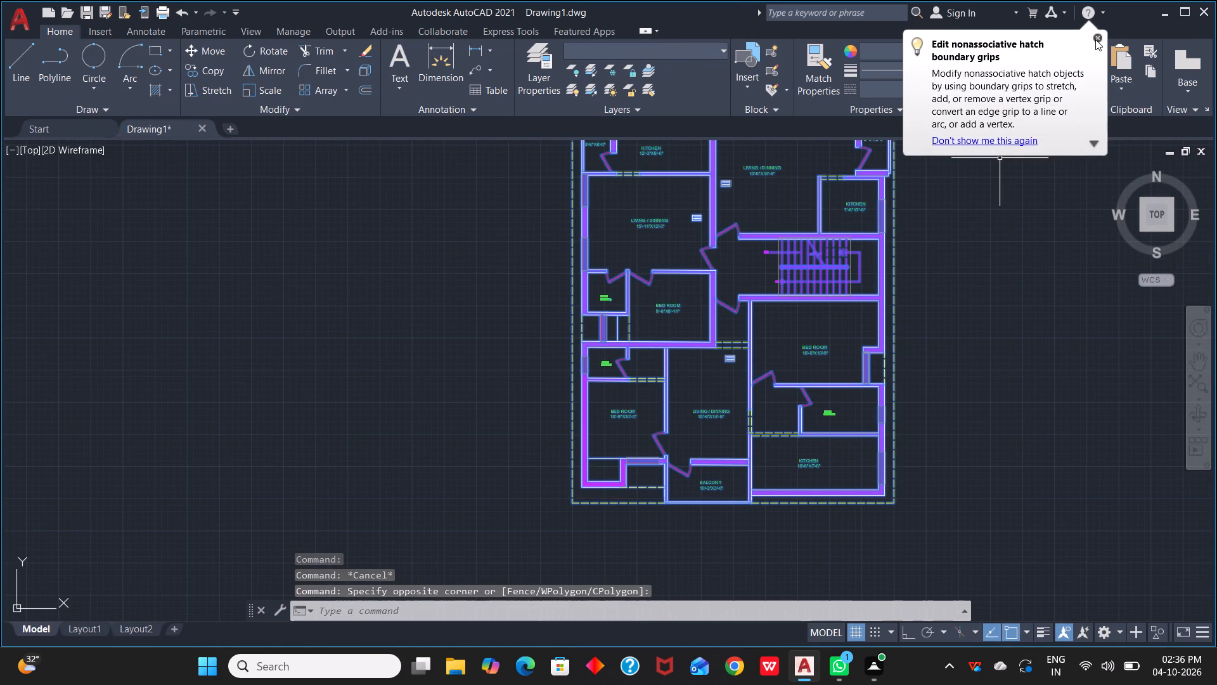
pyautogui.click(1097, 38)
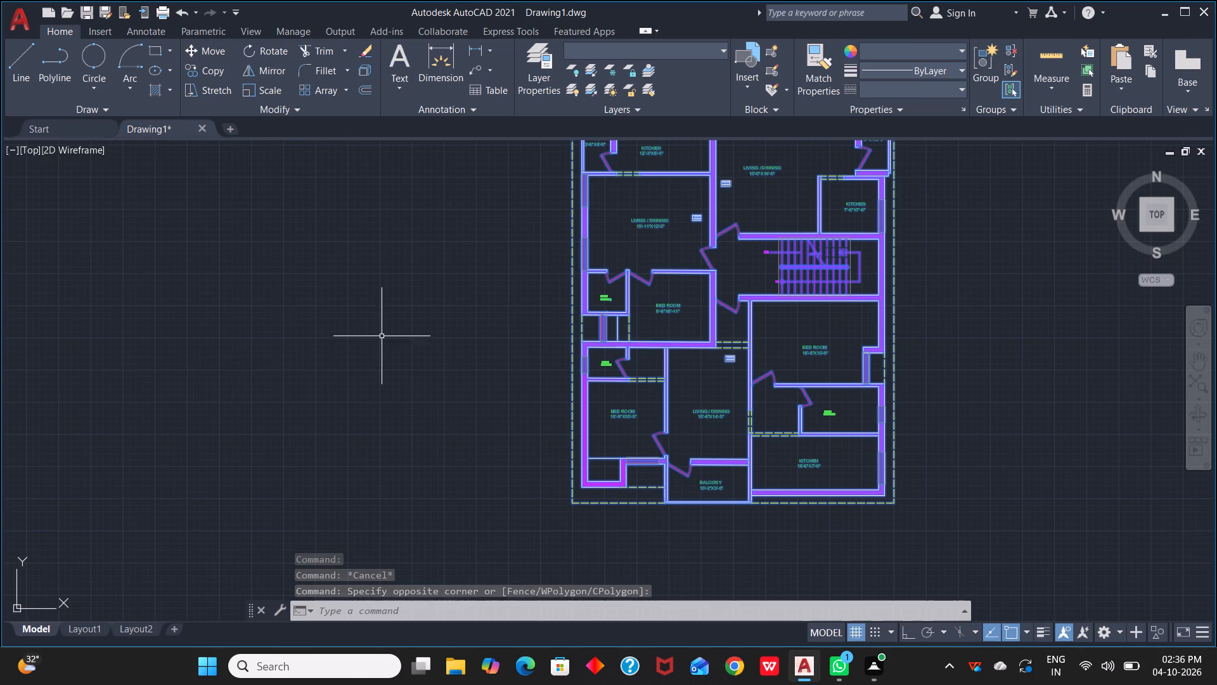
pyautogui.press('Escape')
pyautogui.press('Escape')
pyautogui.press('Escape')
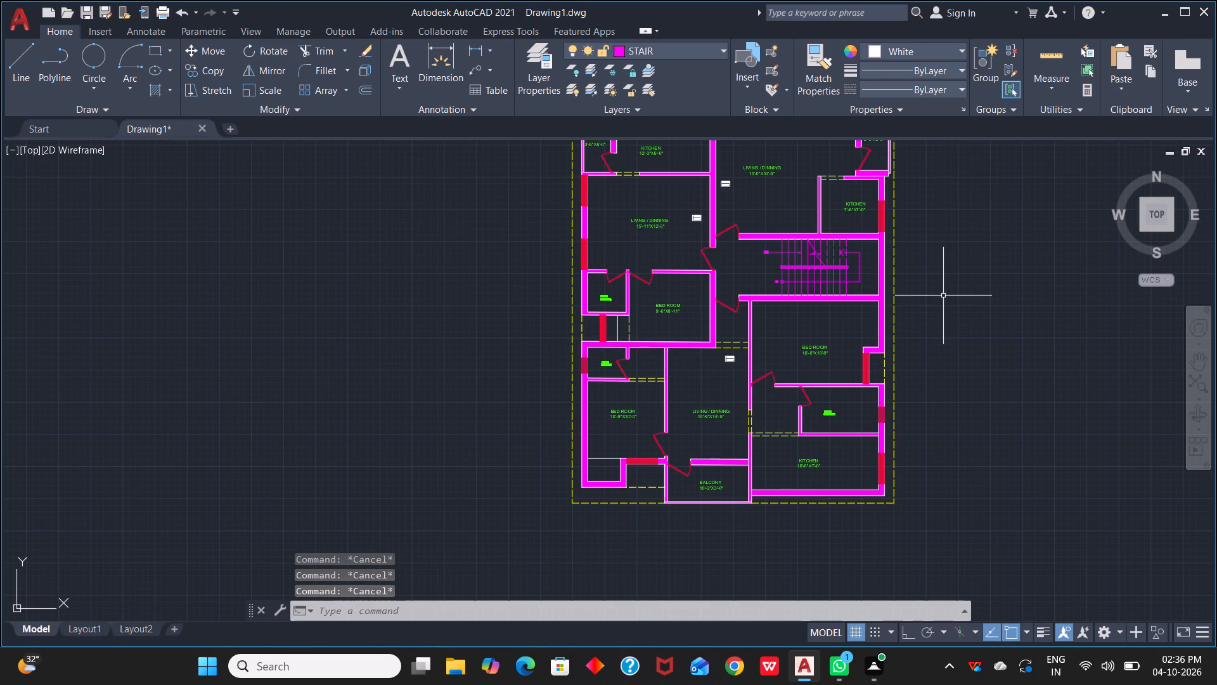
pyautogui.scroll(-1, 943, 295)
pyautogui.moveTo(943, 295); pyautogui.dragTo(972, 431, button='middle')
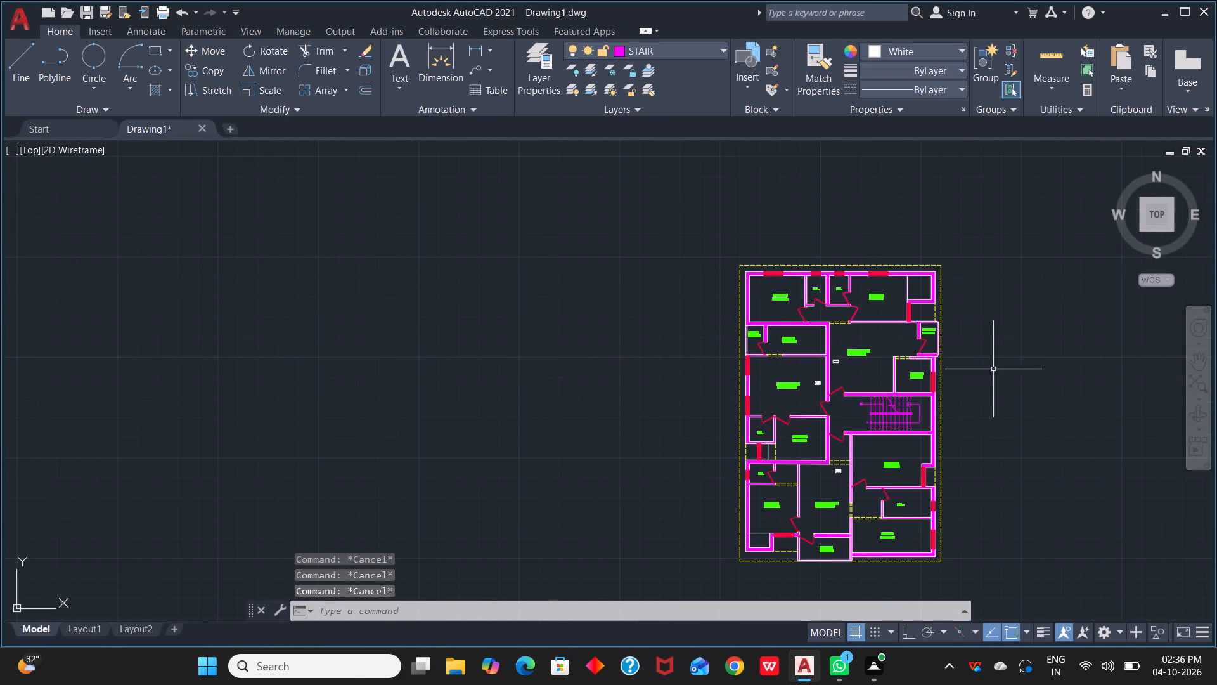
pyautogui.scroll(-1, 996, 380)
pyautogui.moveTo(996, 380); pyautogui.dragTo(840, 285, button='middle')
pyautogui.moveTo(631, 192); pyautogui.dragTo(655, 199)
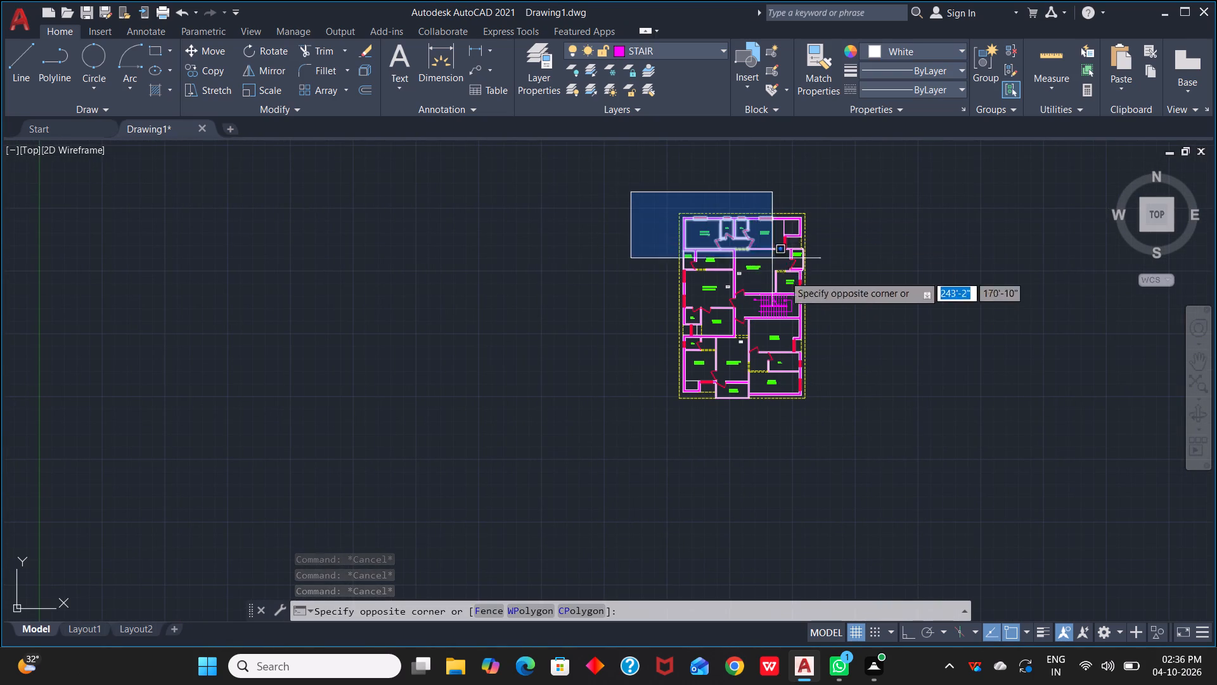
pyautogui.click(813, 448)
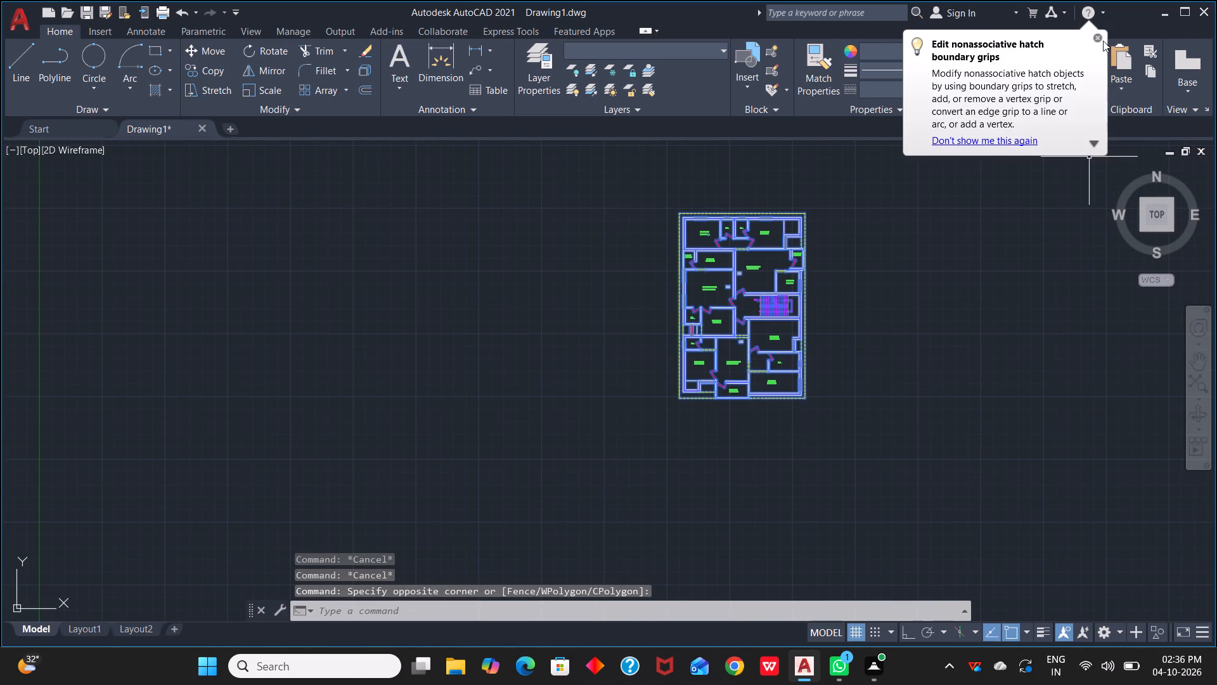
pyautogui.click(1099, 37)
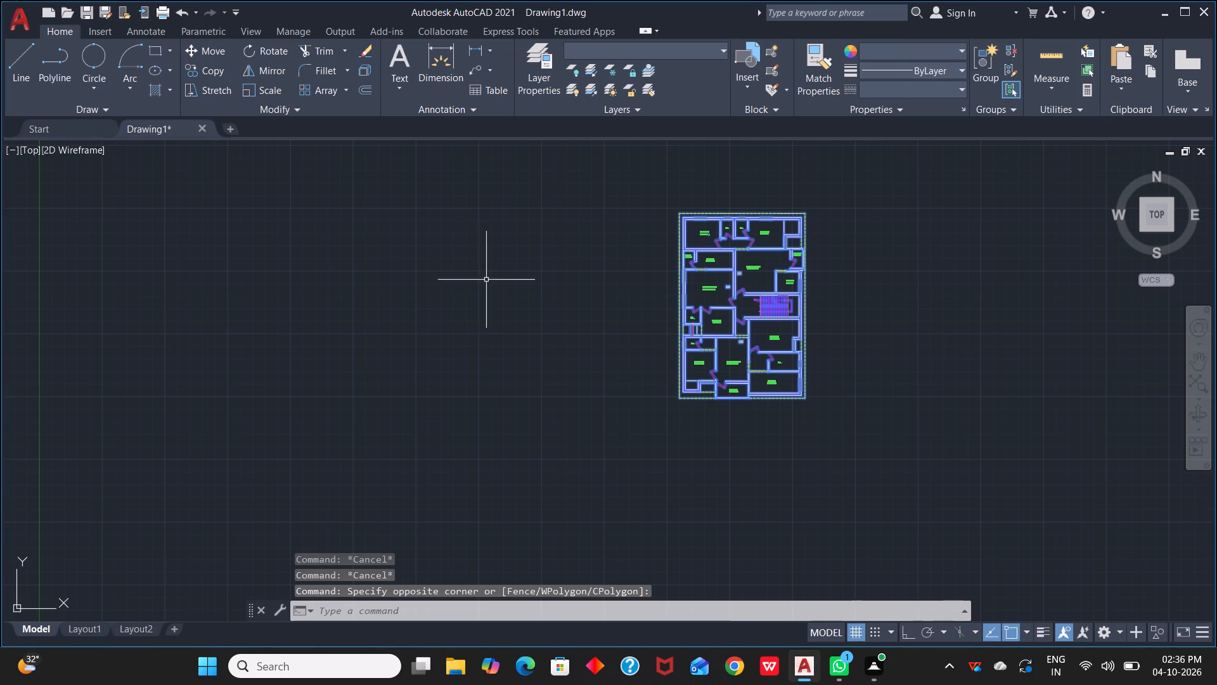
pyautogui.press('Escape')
# Set up a plot with the AutoCAD PDF (High Quality Print).pc3 plotter, landscape orientation and the plot centred on the sheet.
pyautogui.click(161, 8)
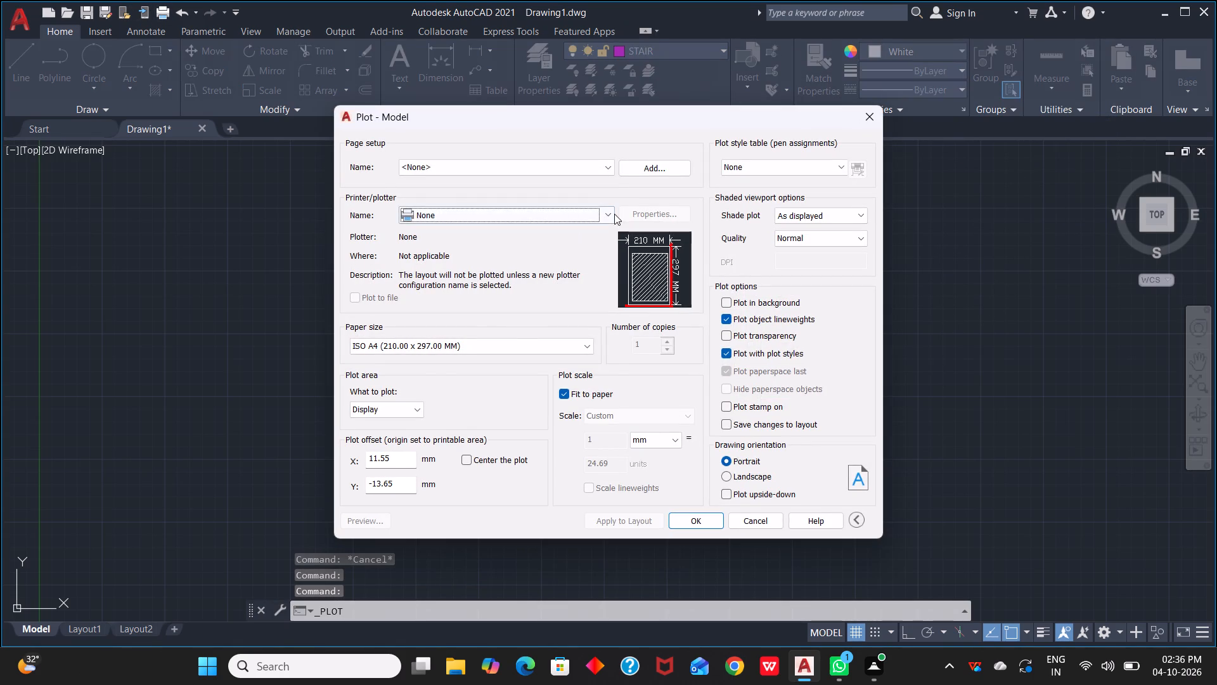
pyautogui.click(614, 213)
pyautogui.click(533, 285)
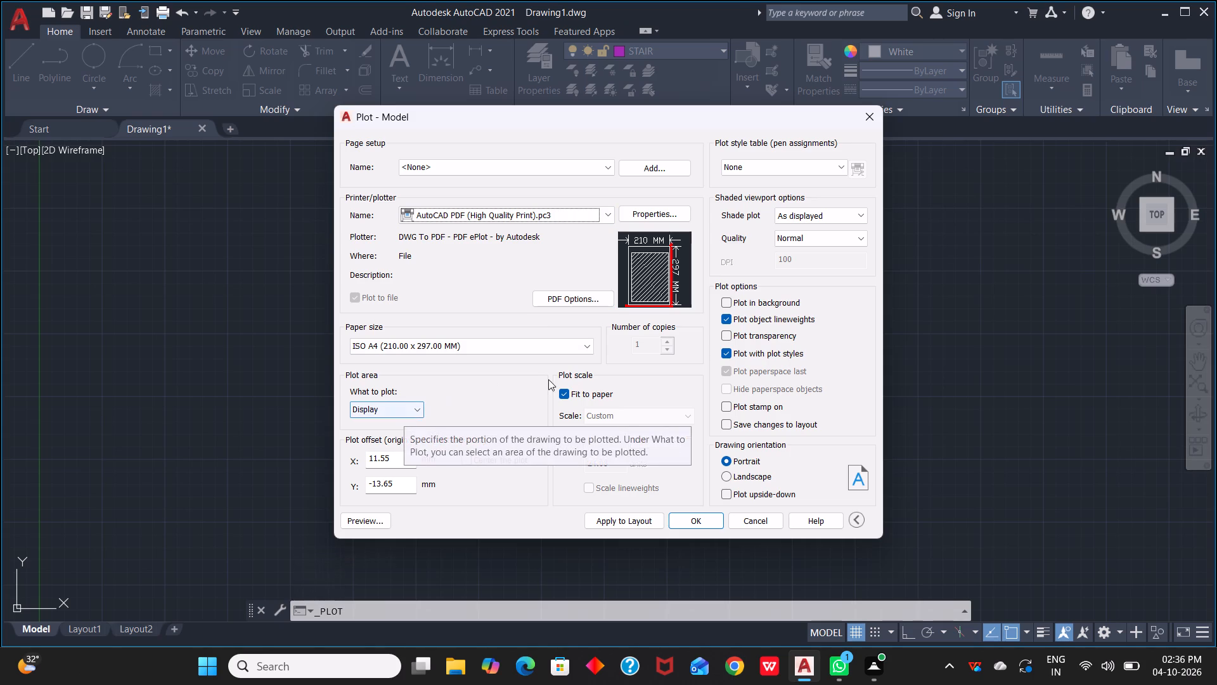
pyautogui.click(726, 477)
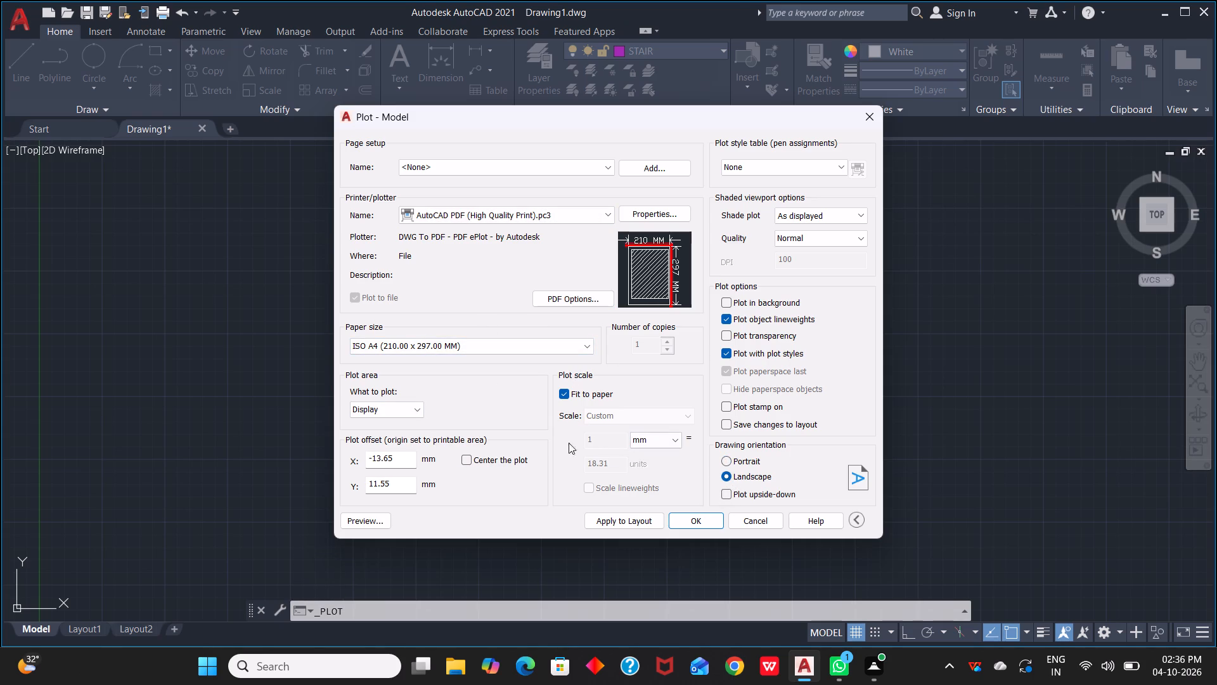
pyautogui.click(467, 458)
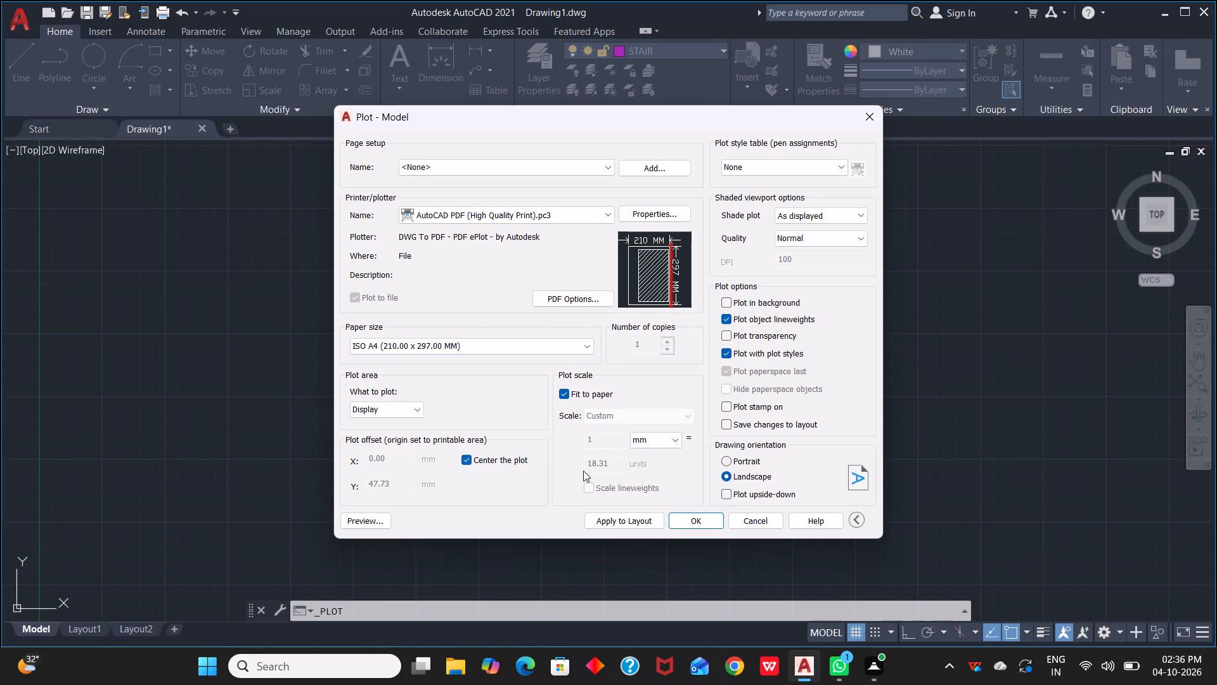
pyautogui.click(726, 462)
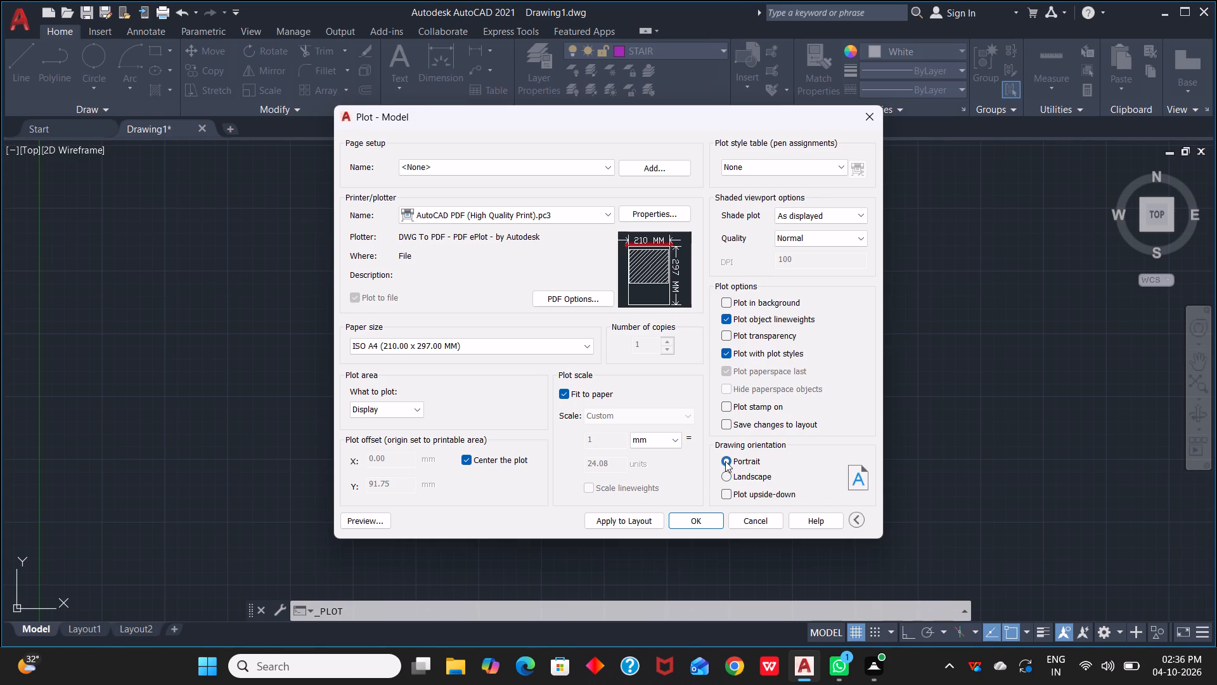
pyautogui.click(726, 479)
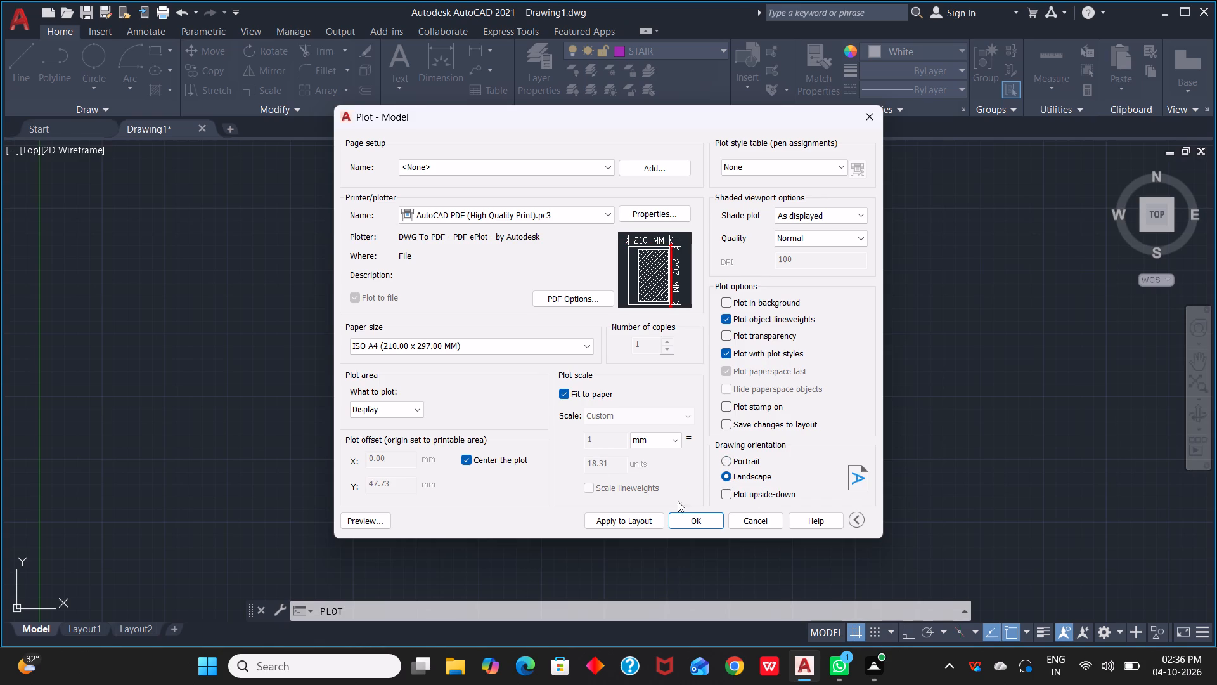
# Define the plot area as a window enclosing the whole floor plan with a small margin around the dashed boundary.
pyautogui.click(415, 408)
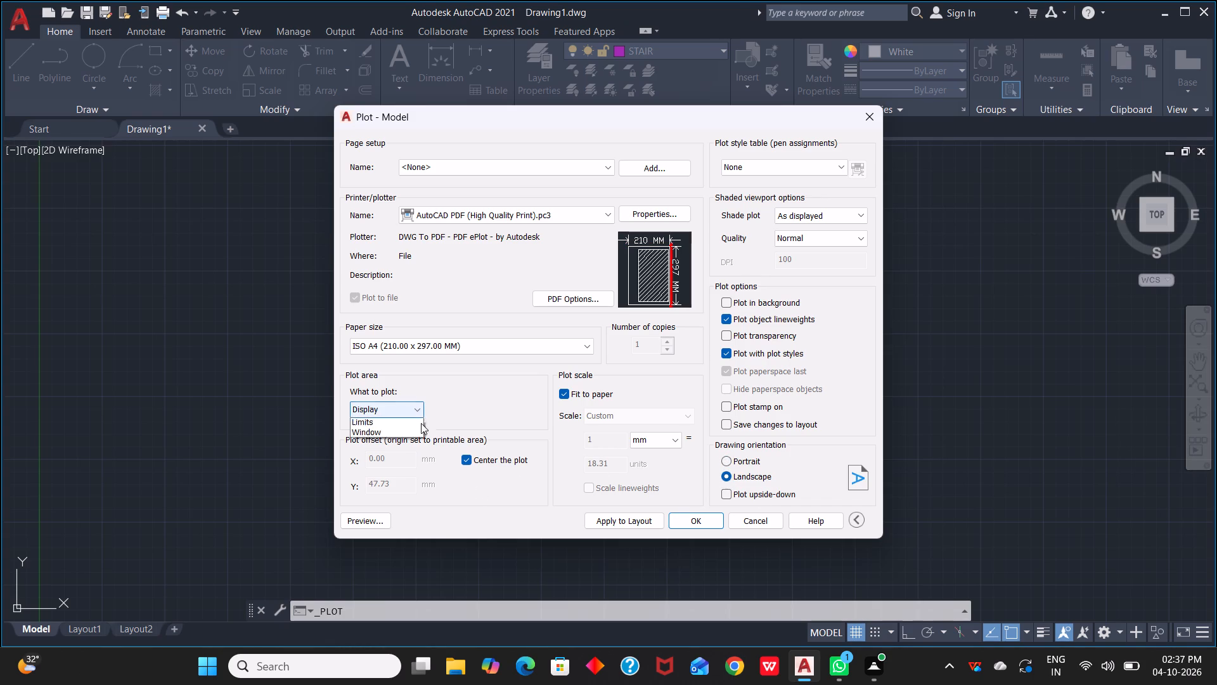
pyautogui.click(403, 455)
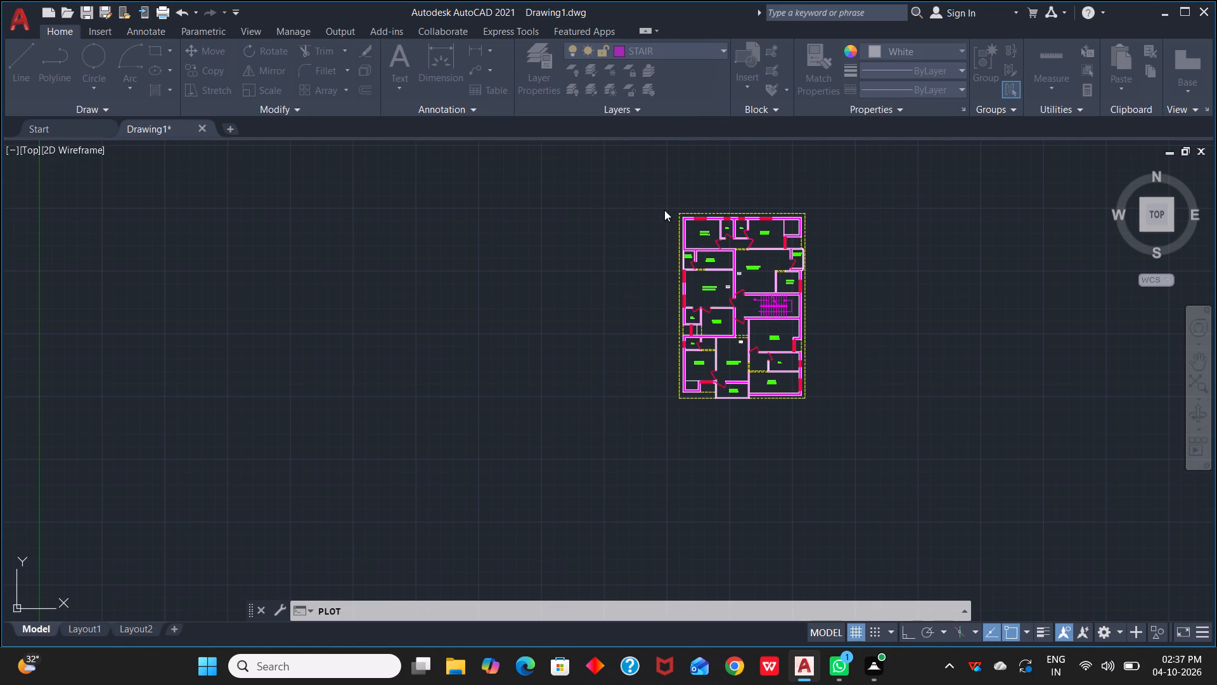
pyautogui.click(664, 200)
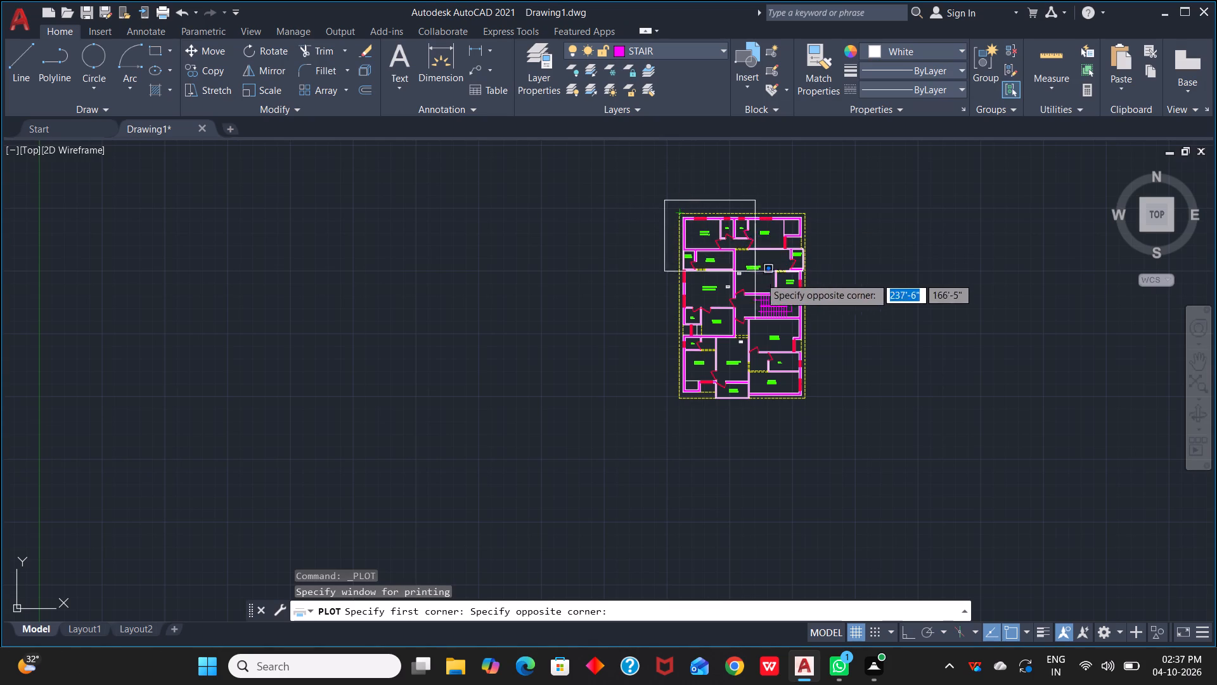
pyautogui.click(814, 408)
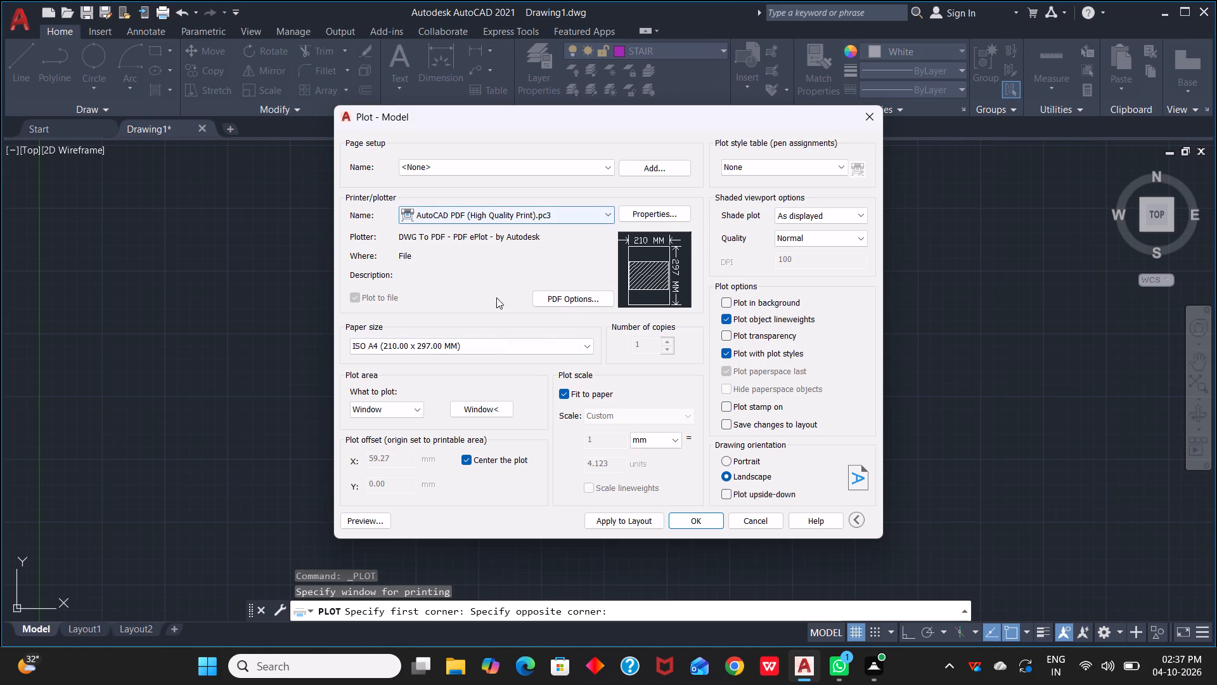
# Set the paper size to ISO A4 (297.00 x 210.00 MM) and apply the plot settings to the layout.
pyautogui.click(589, 344)
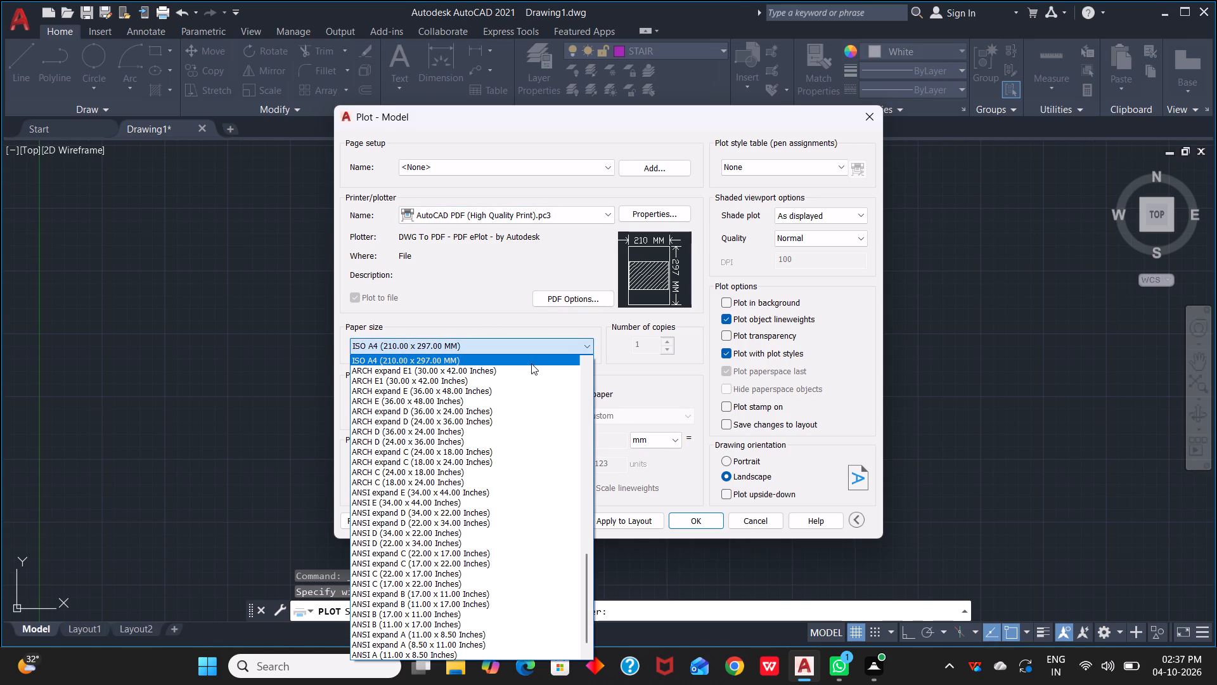
pyautogui.scroll(1, 522, 358)
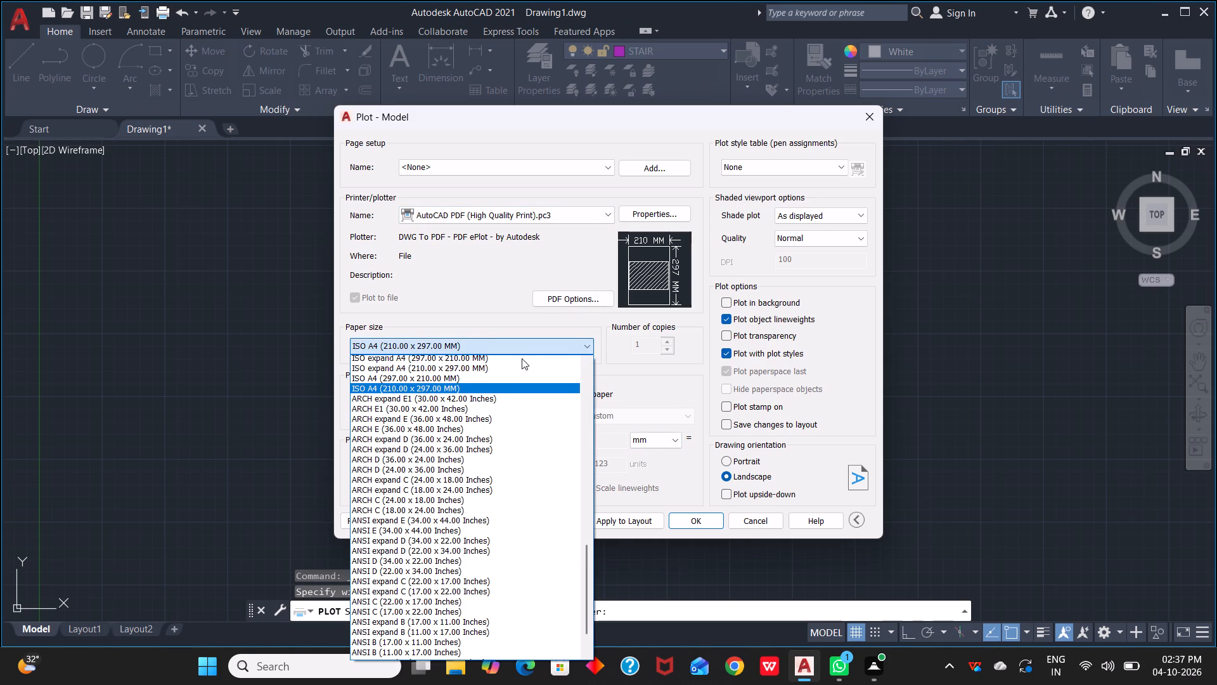
pyautogui.click(501, 378)
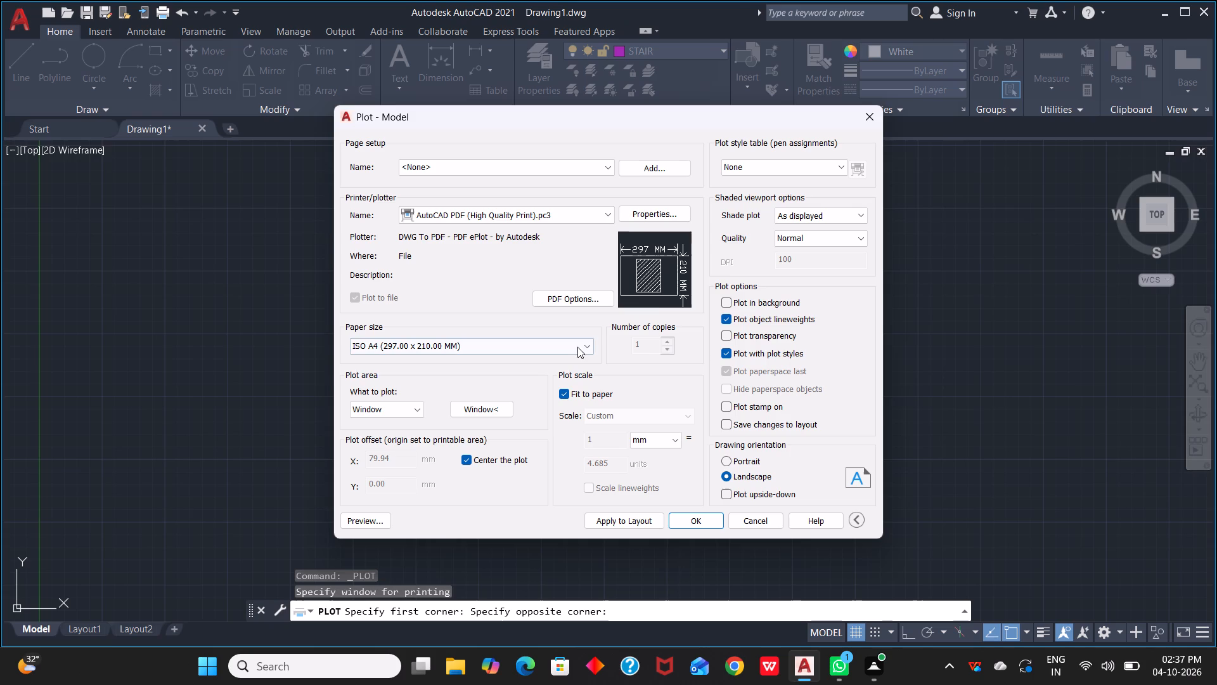
pyautogui.click(711, 520)
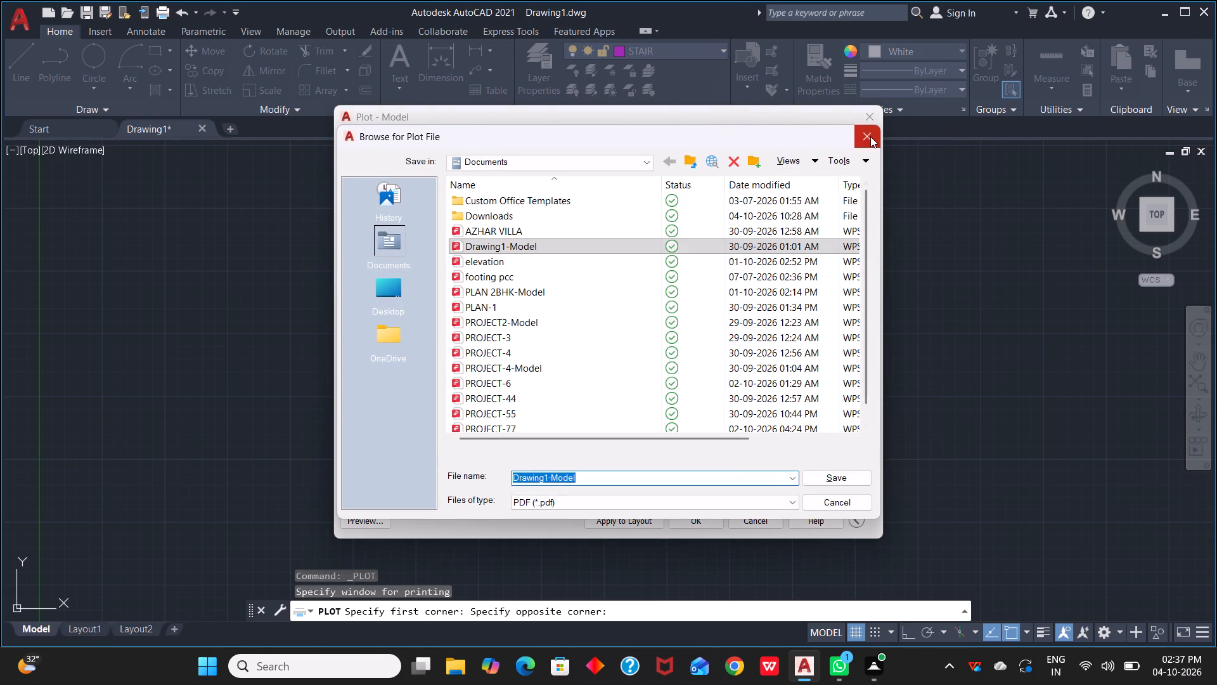
pyautogui.click(870, 136)
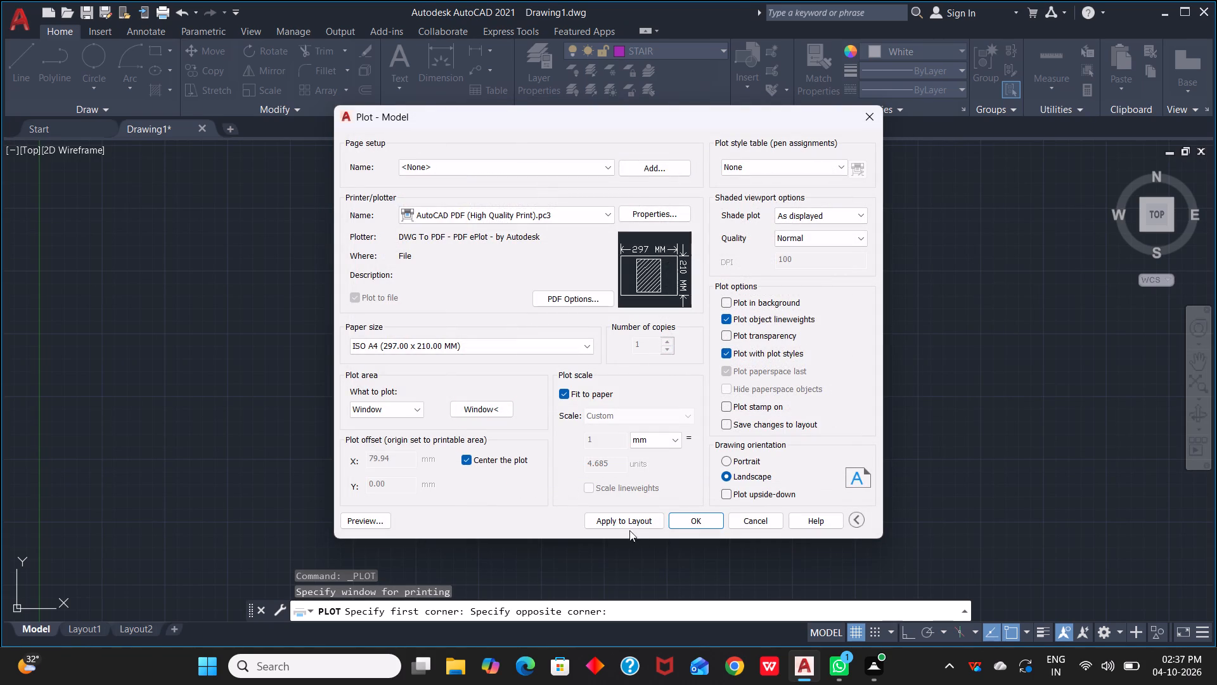
pyautogui.click(639, 523)
# Preview the sheet, plot it to a PDF named PROJECT-88 in the Documents folder, and close the resulting PDF.
pyautogui.click(360, 523)
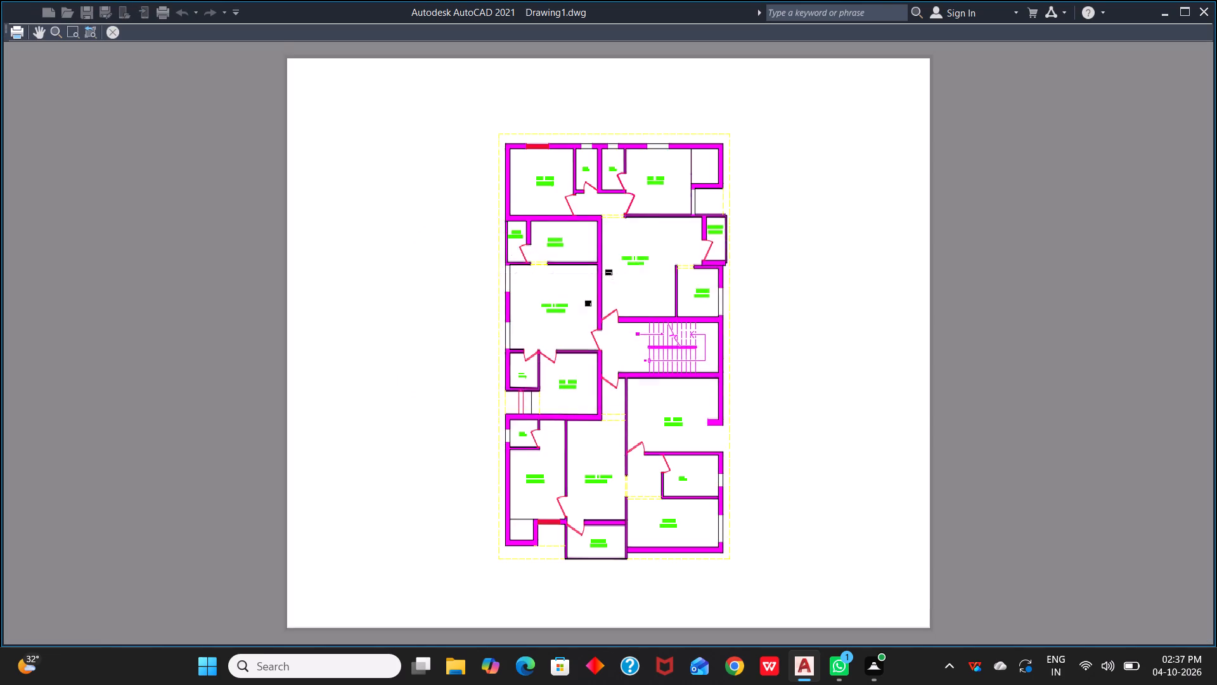
pyautogui.scroll(2, 645, 303)
pyautogui.scroll(-1, 645, 303)
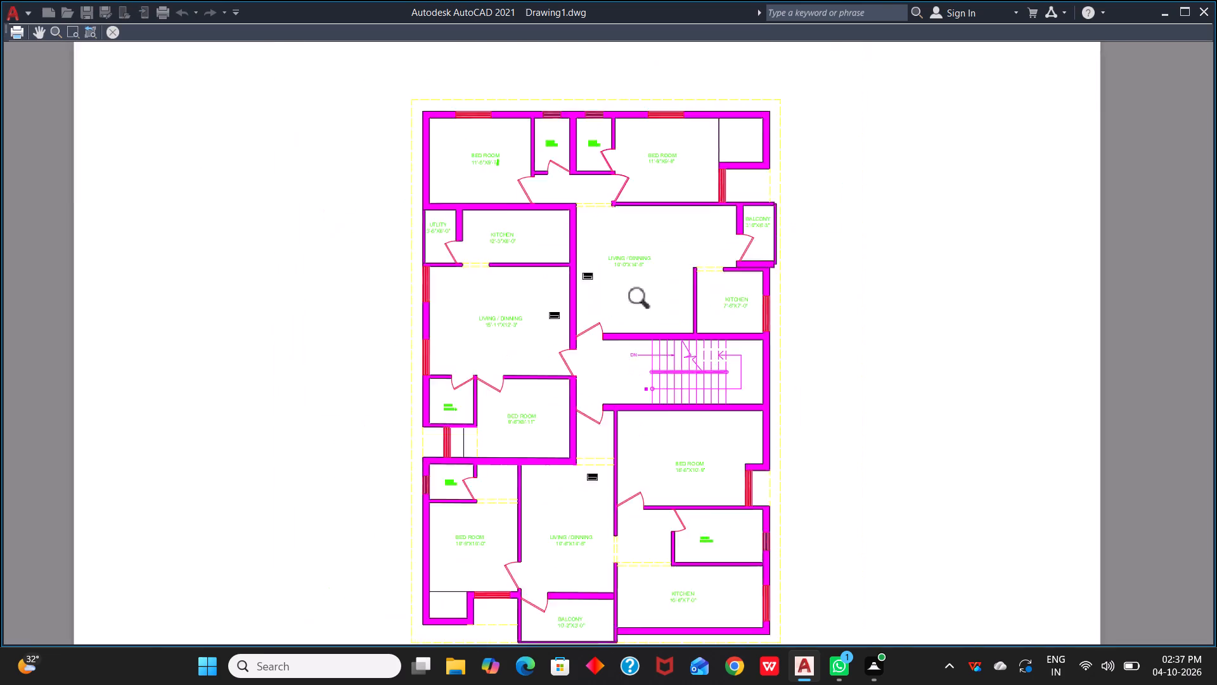
pyautogui.scroll(-1, 645, 303)
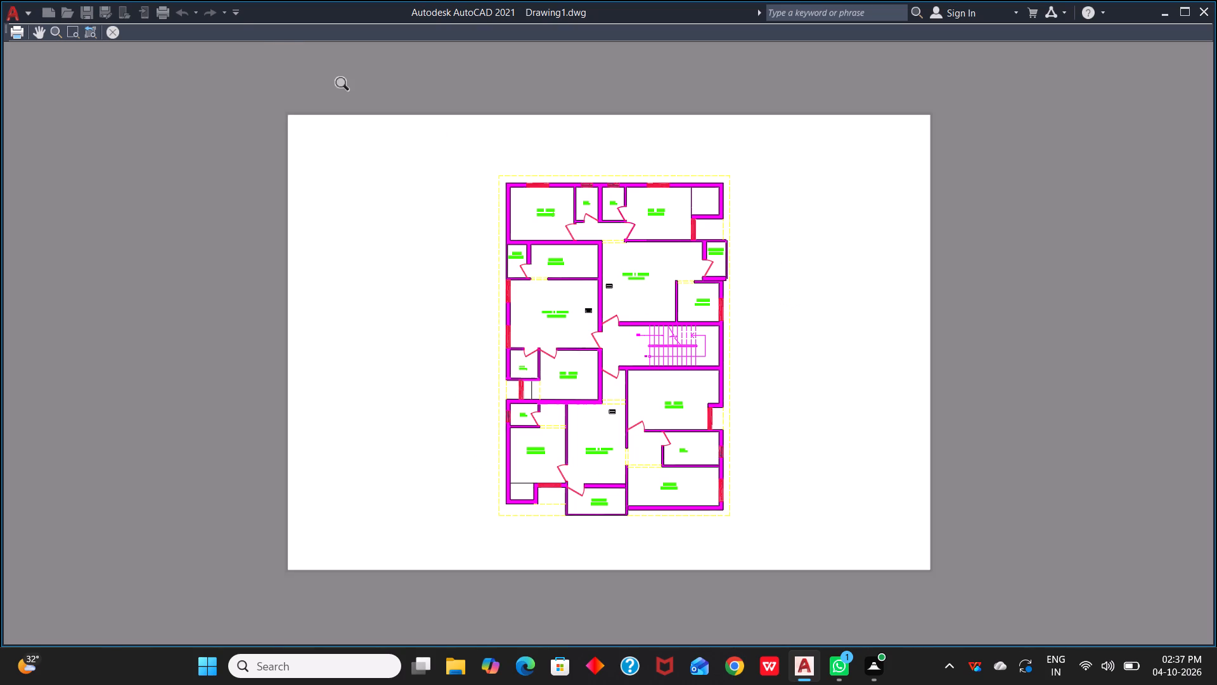
pyautogui.click(117, 32)
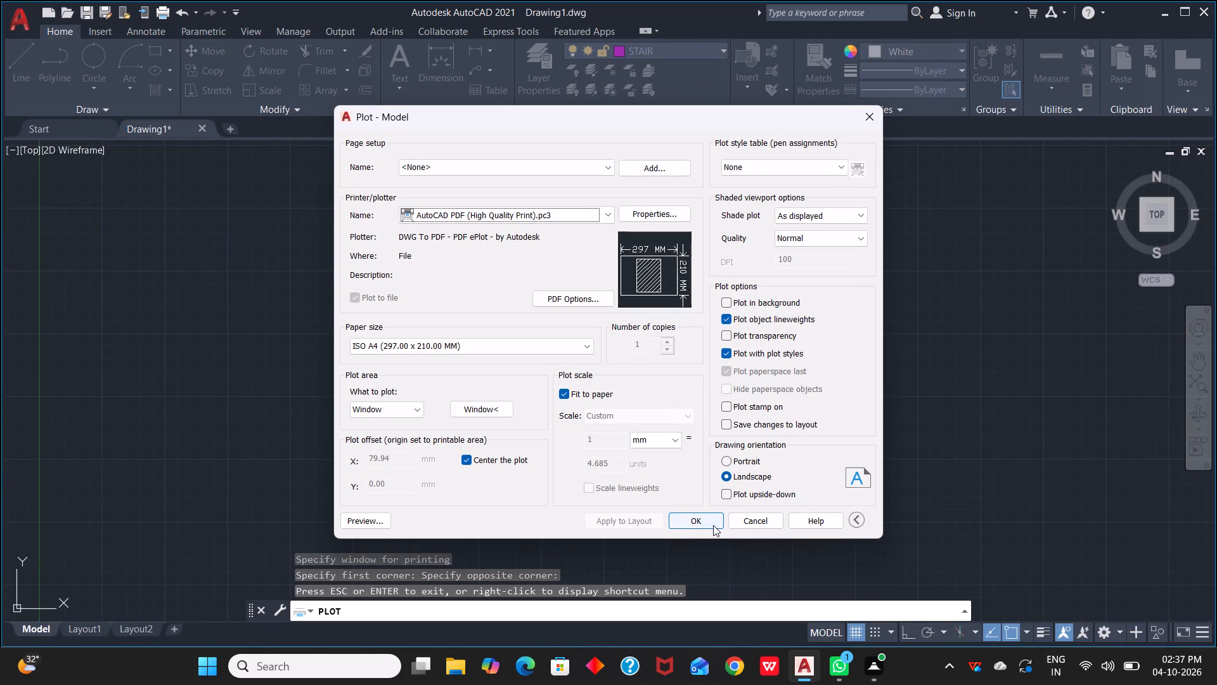
pyautogui.click(711, 522)
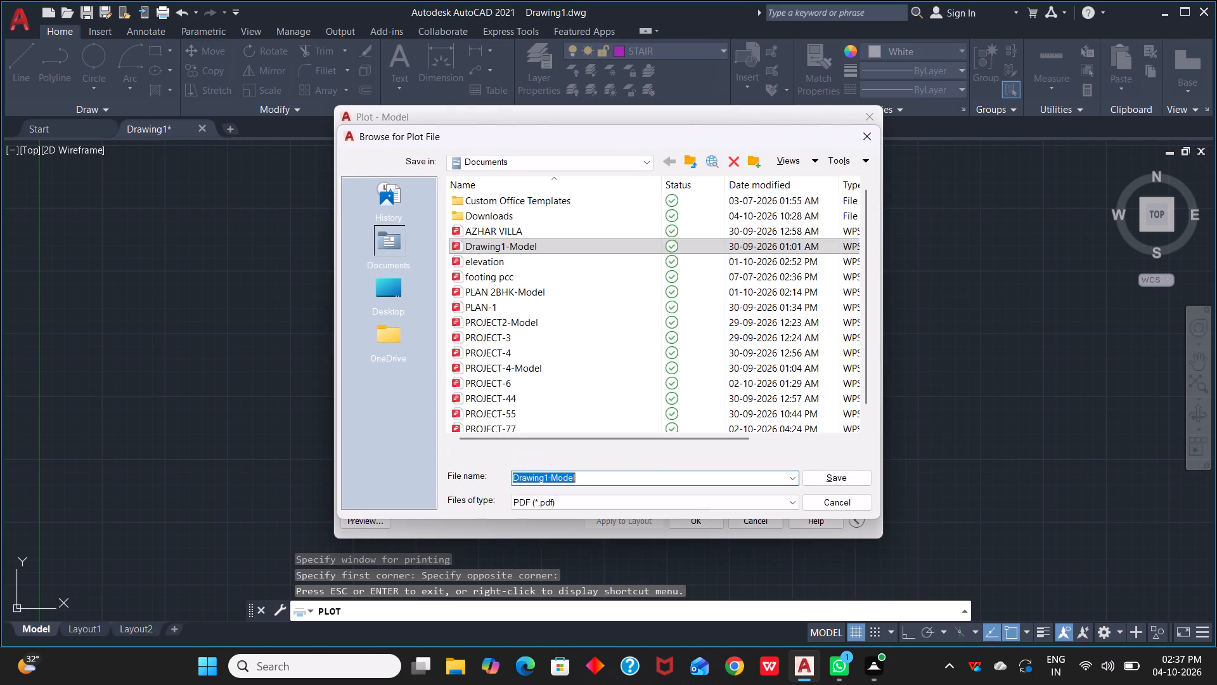
pyautogui.press('BackSpace')
pyautogui.write('PROJECT')
pyautogui.write('-88')
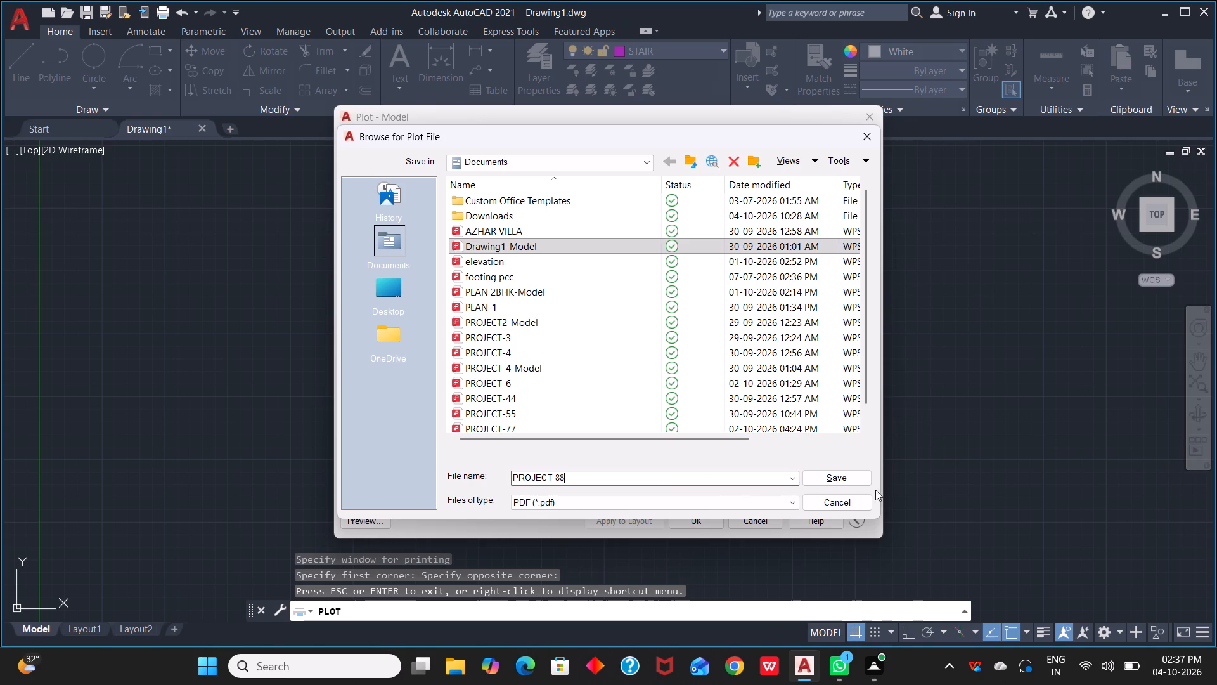
pyautogui.click(856, 477)
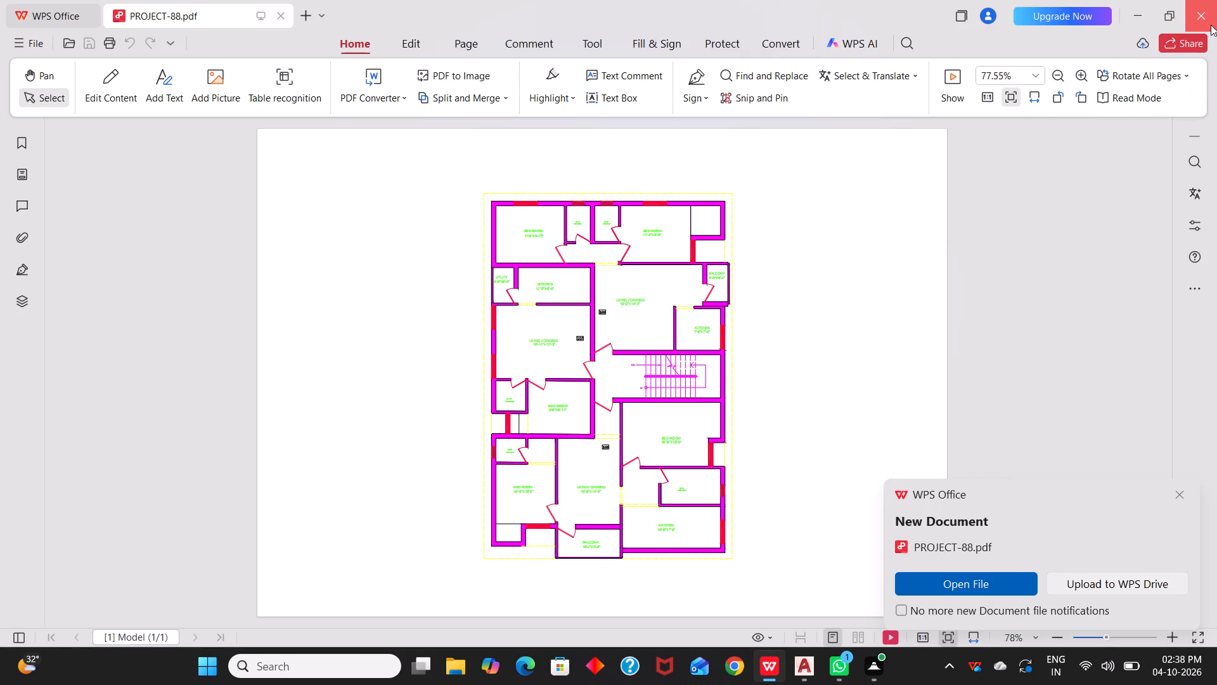
pyautogui.click(1209, 23)
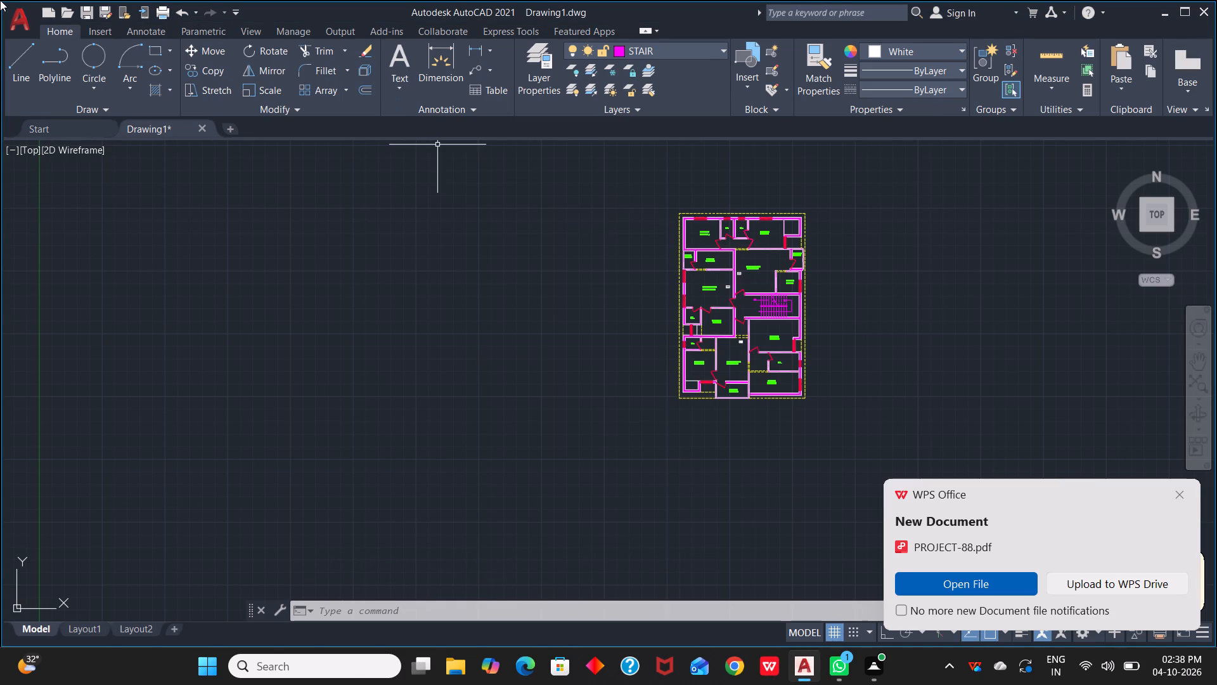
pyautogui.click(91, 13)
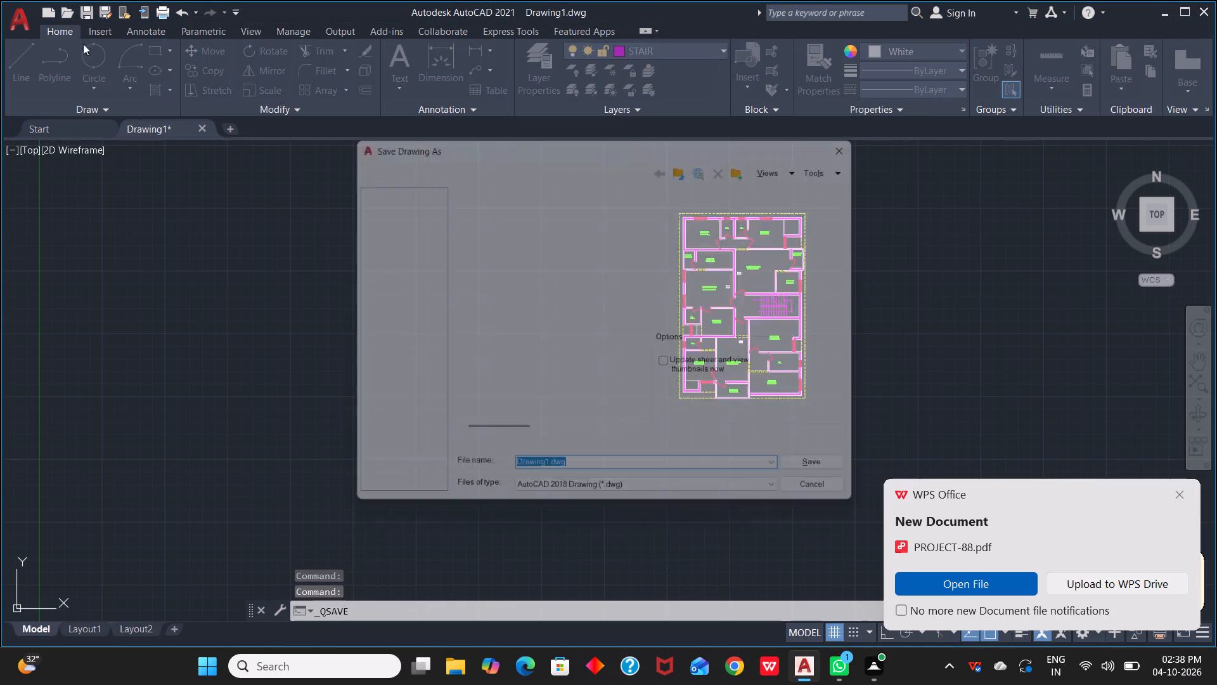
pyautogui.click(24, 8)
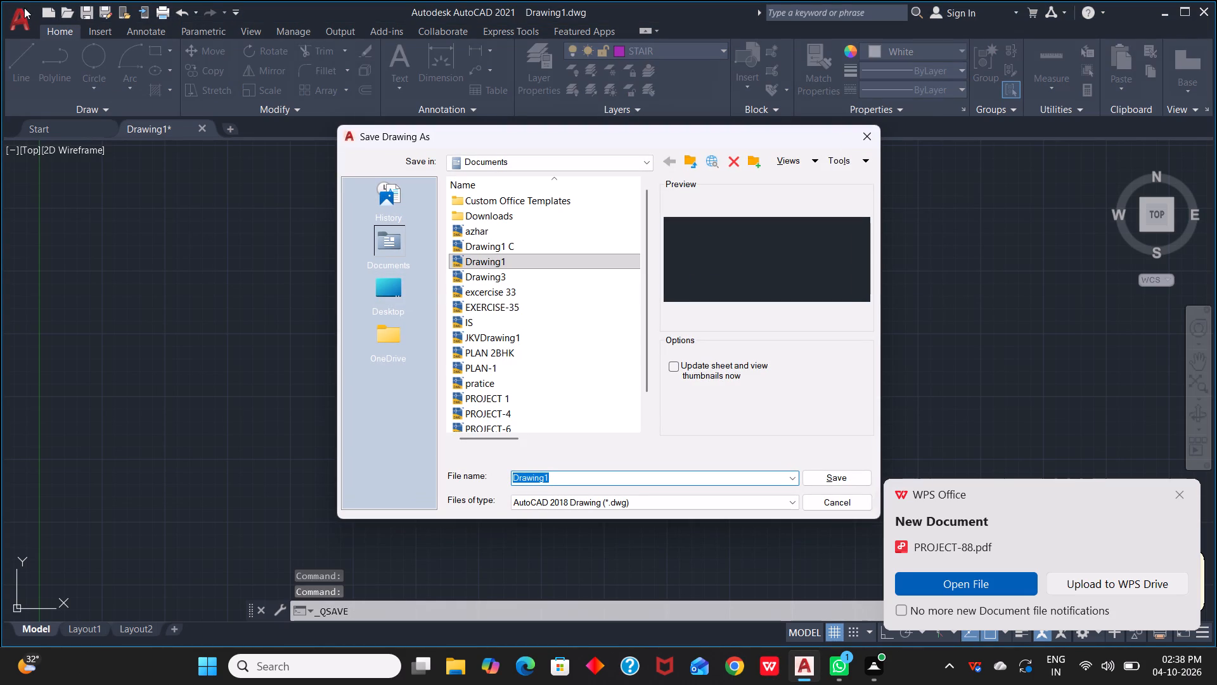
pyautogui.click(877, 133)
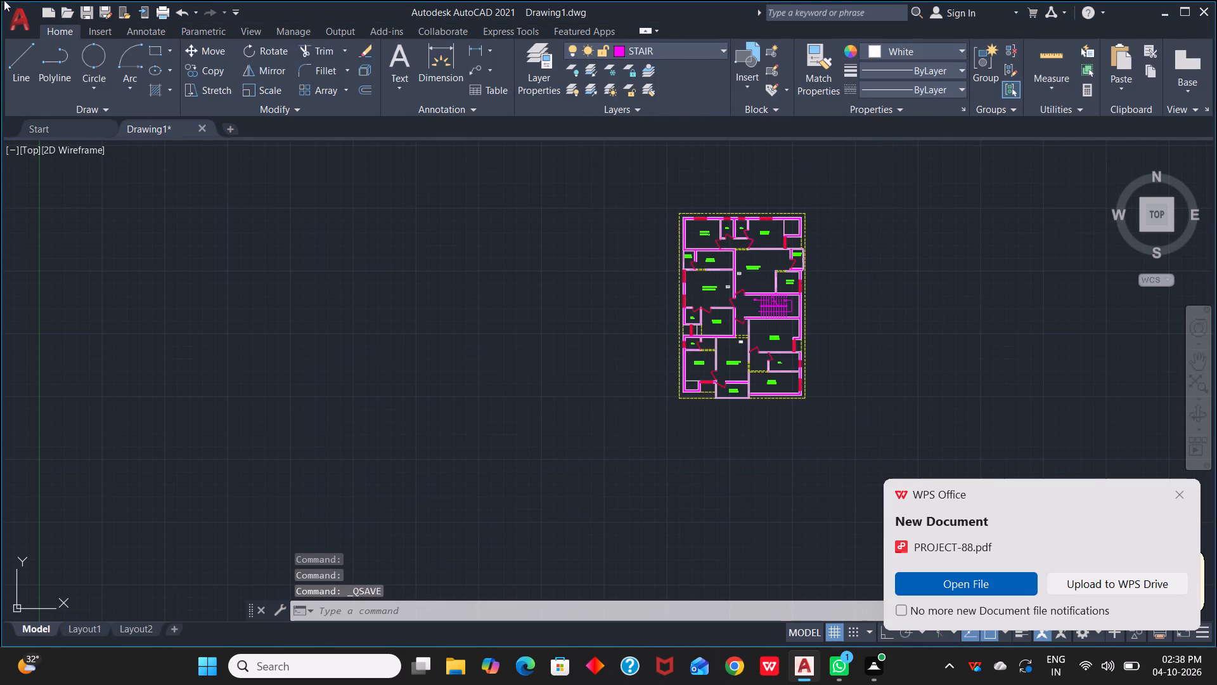
# Save the drawing as a DWG file named 888888 in the Documents folder and dismiss the new-document notification.
pyautogui.click(31, 16)
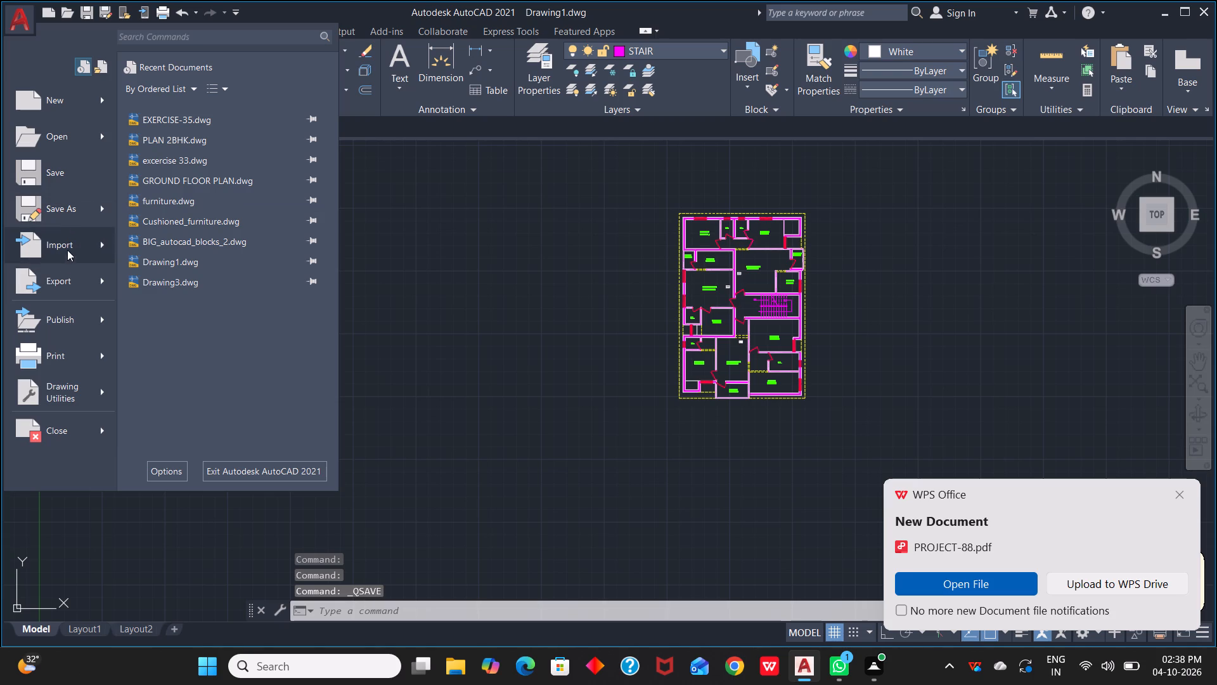
pyautogui.click(98, 208)
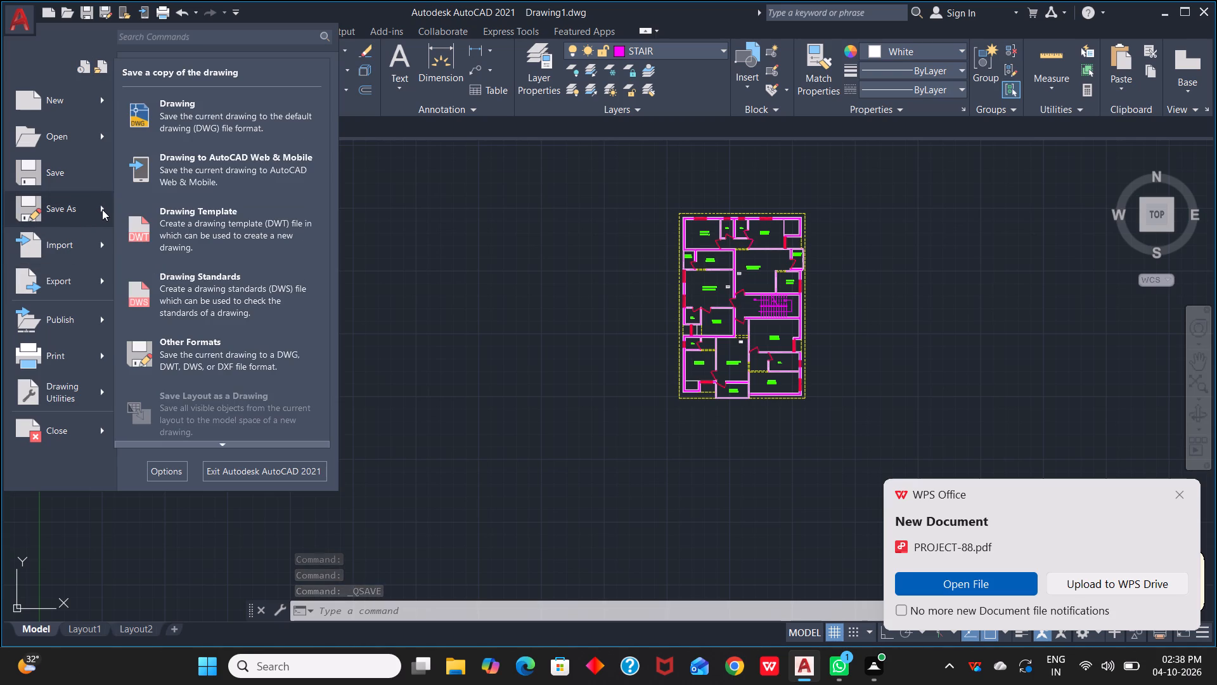
pyautogui.click(171, 131)
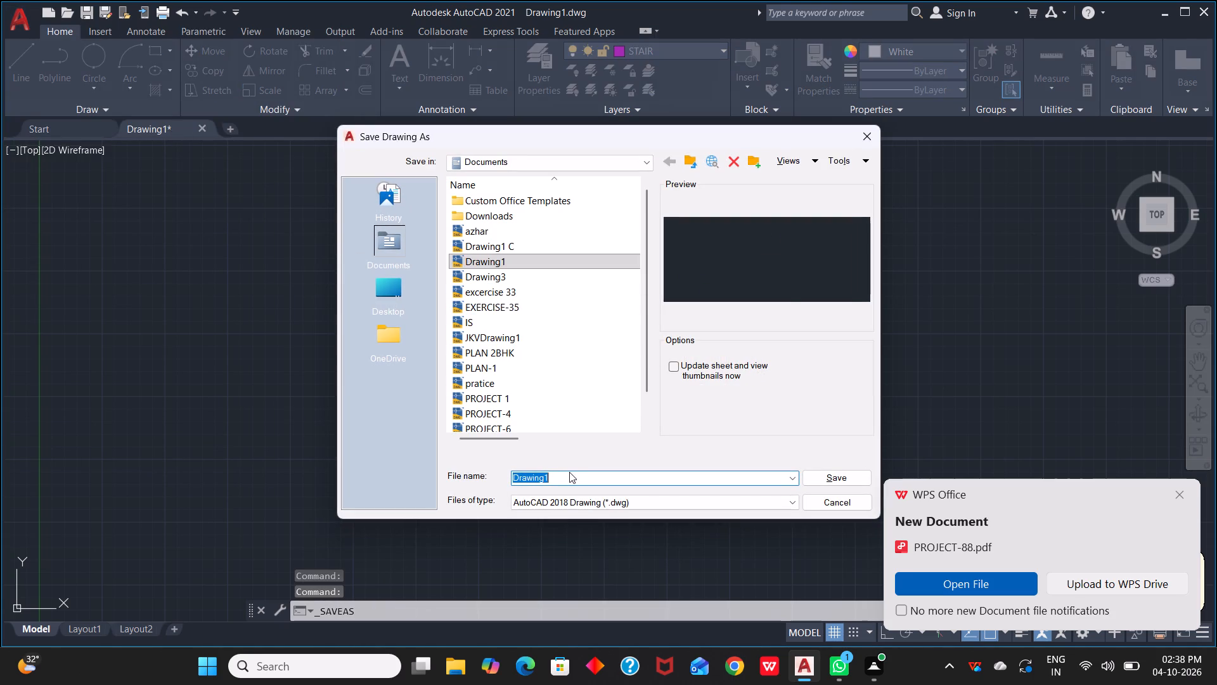
pyautogui.press('BackSpace')
pyautogui.write('888888')
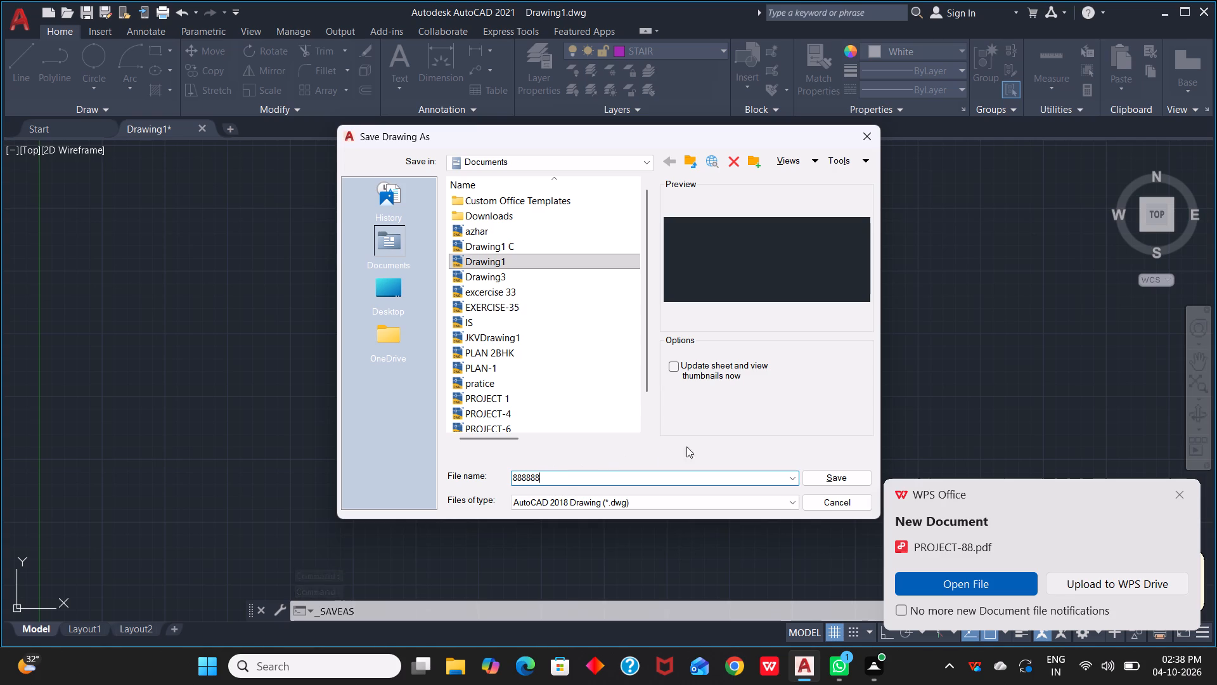
pyautogui.click(851, 481)
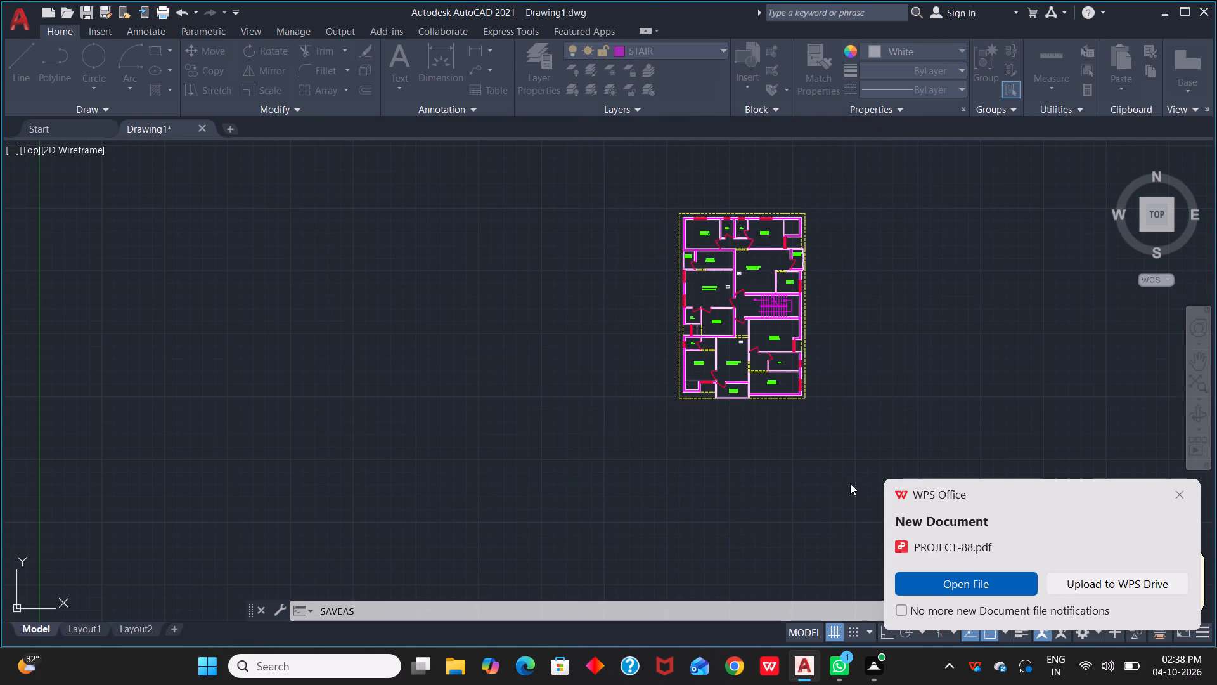
pyautogui.click(1180, 496)
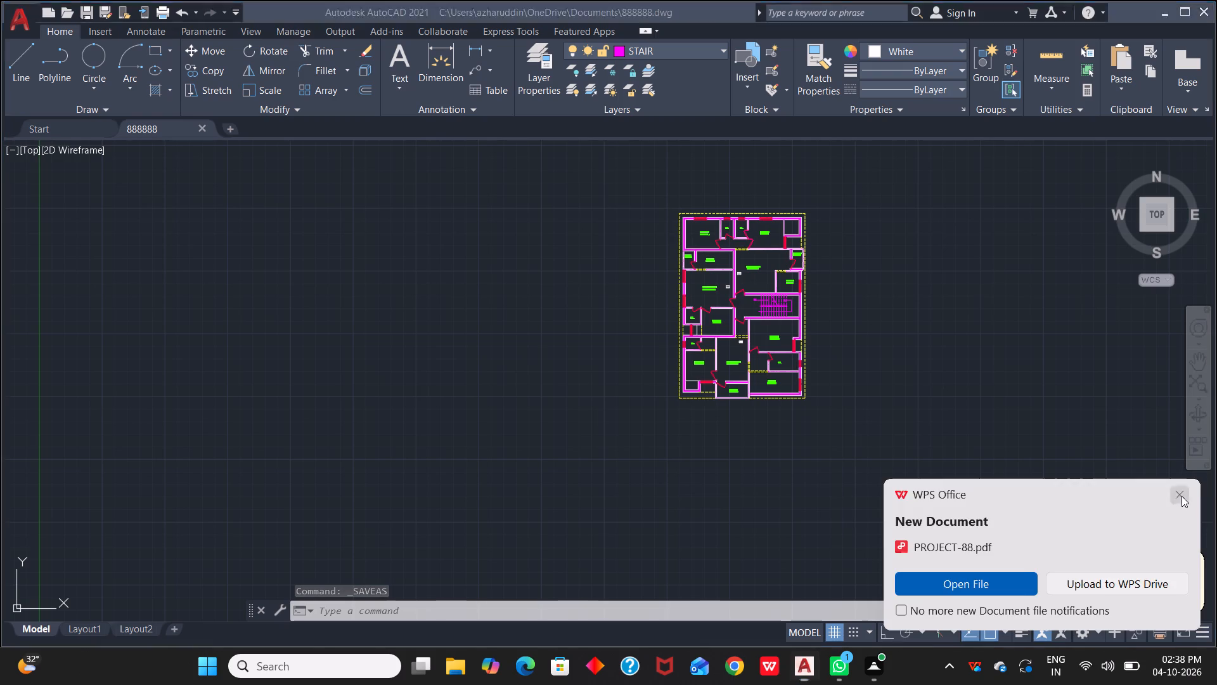